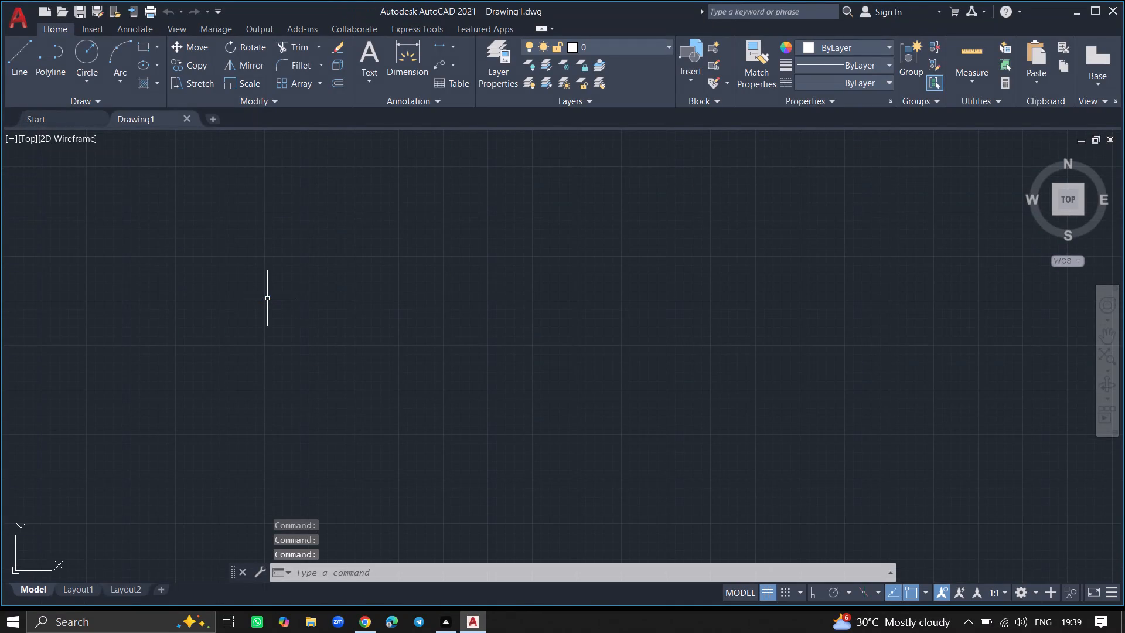
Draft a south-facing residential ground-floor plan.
Configure the drawing units to Engineering length type with 0'-0" precision, keeping millimetres as the insertion scale.
{"action": "type", "text": "units"}
{"action": "key", "text": "Return"}
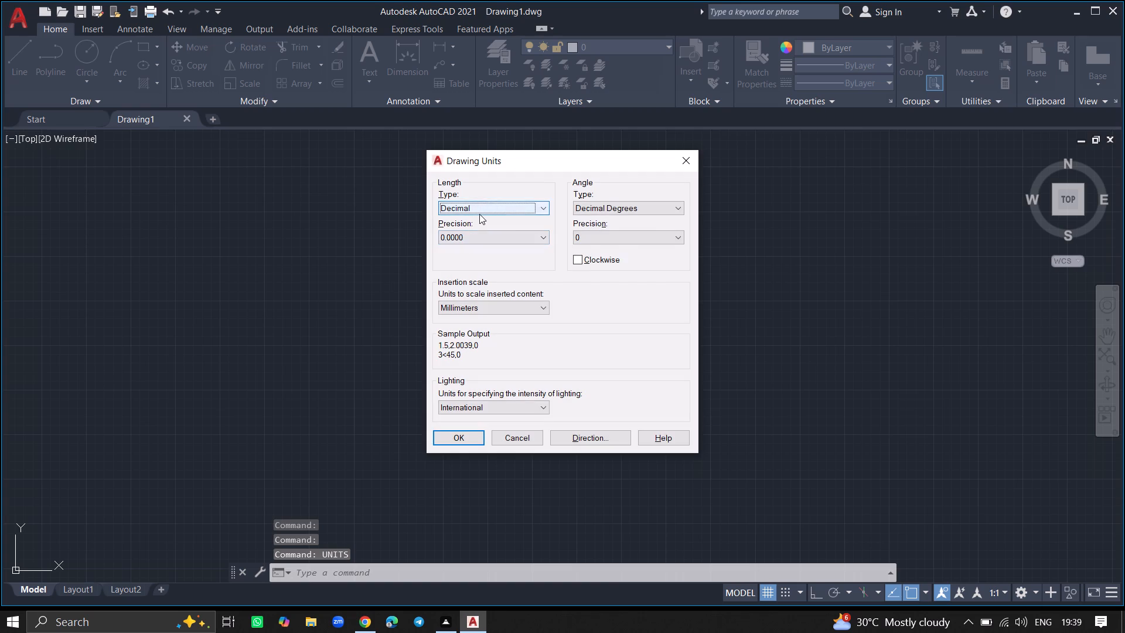
{"action": "left_click", "coordinate": [483, 209]}
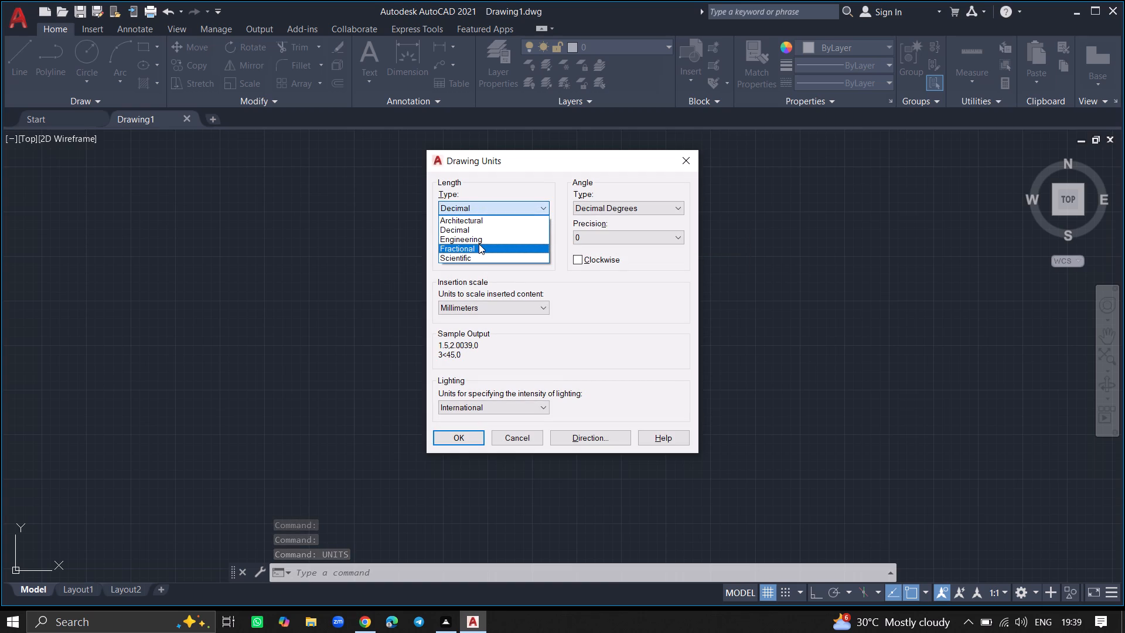
{"action": "left_click", "coordinate": [479, 239]}
{"action": "left_click", "coordinate": [479, 239]}
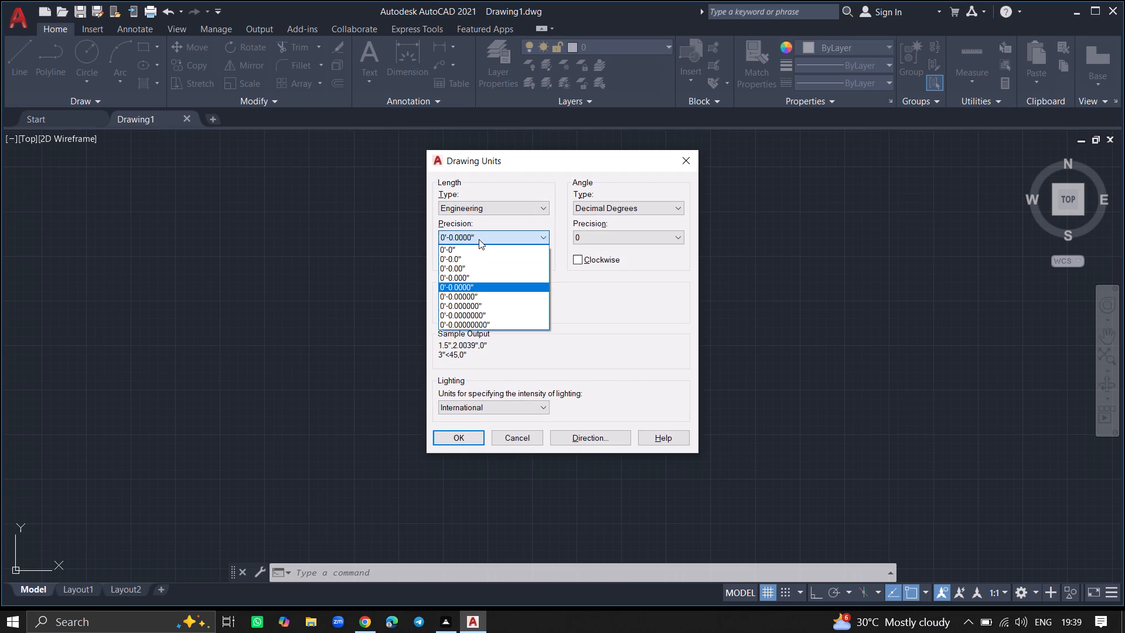
{"action": "left_click", "coordinate": [479, 247]}
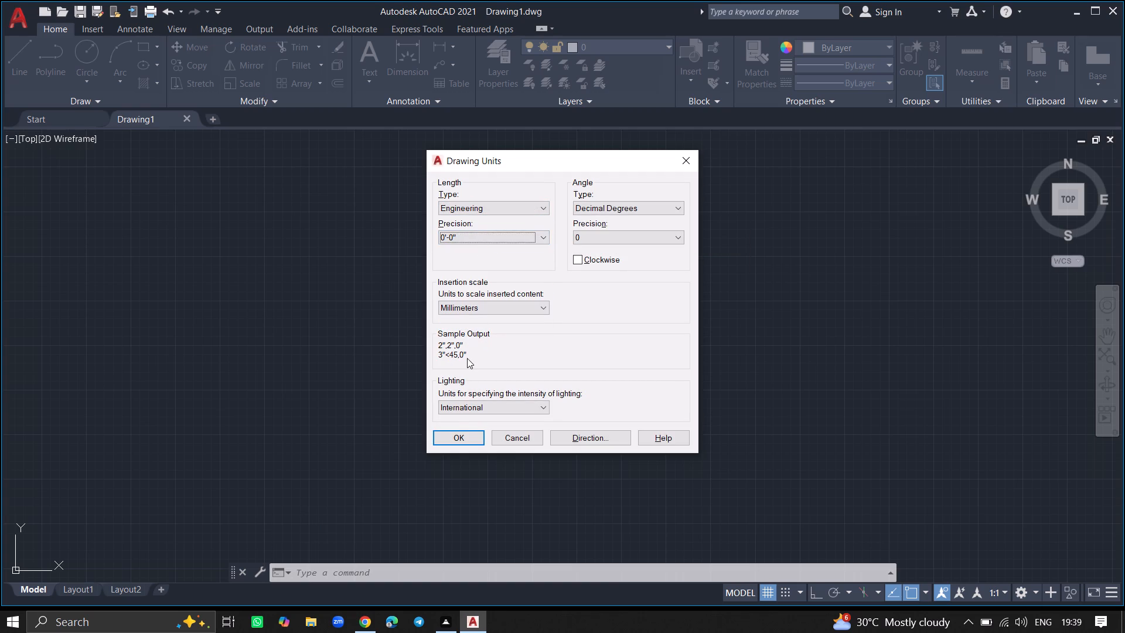
{"action": "left_click", "coordinate": [454, 435]}
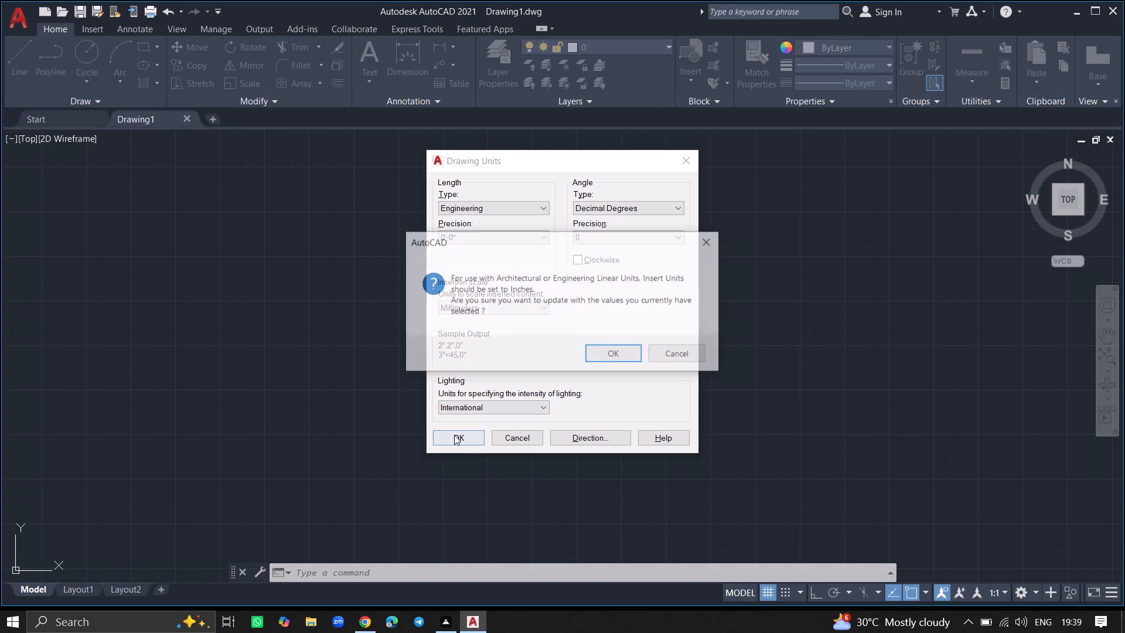
{"action": "left_click", "coordinate": [605, 354]}
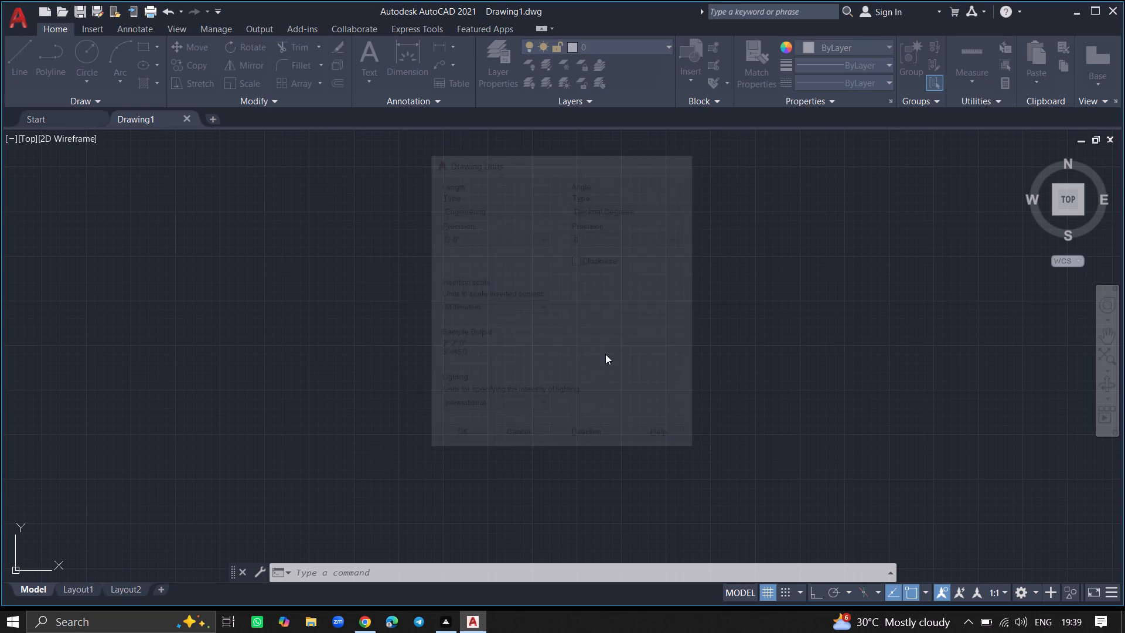
Modify the ISO-25 dimension style's primary units to Engineering format with 0'-0" precision and set the style current.
{"action": "key", "text": "d"}
{"action": "key", "text": "Return"}
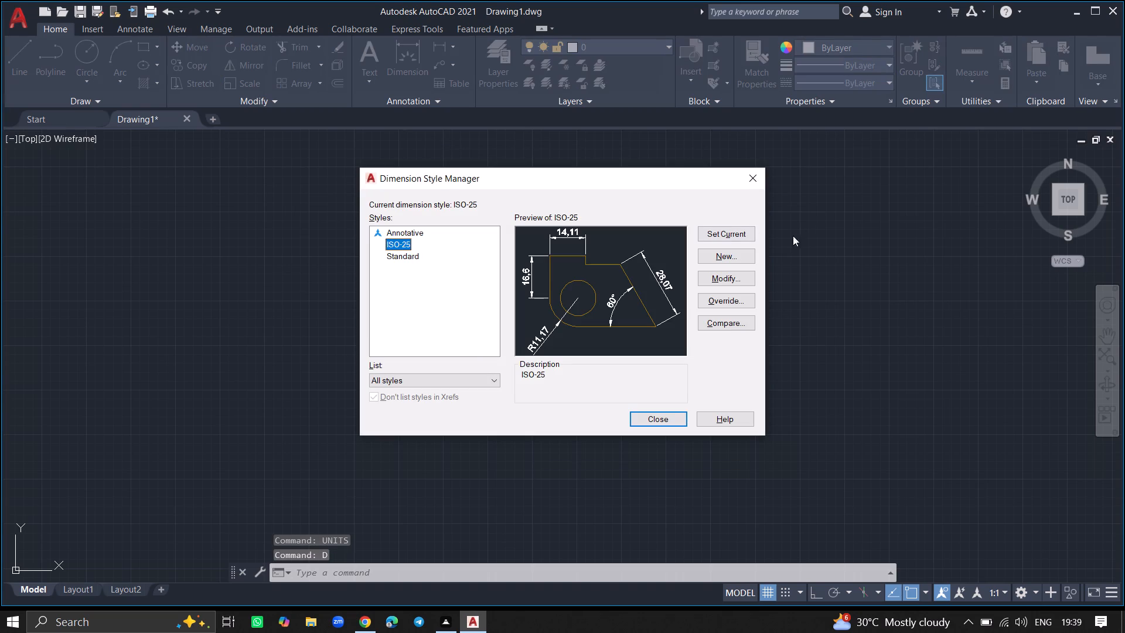
{"action": "left_click", "coordinate": [748, 277]}
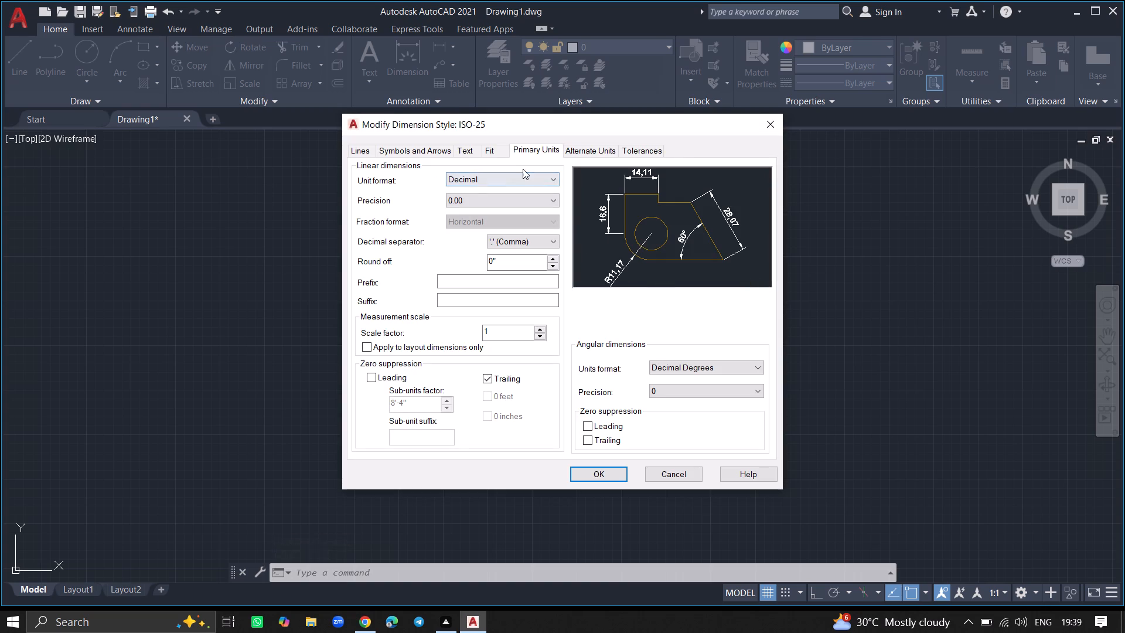
{"action": "left_click", "coordinate": [523, 173]}
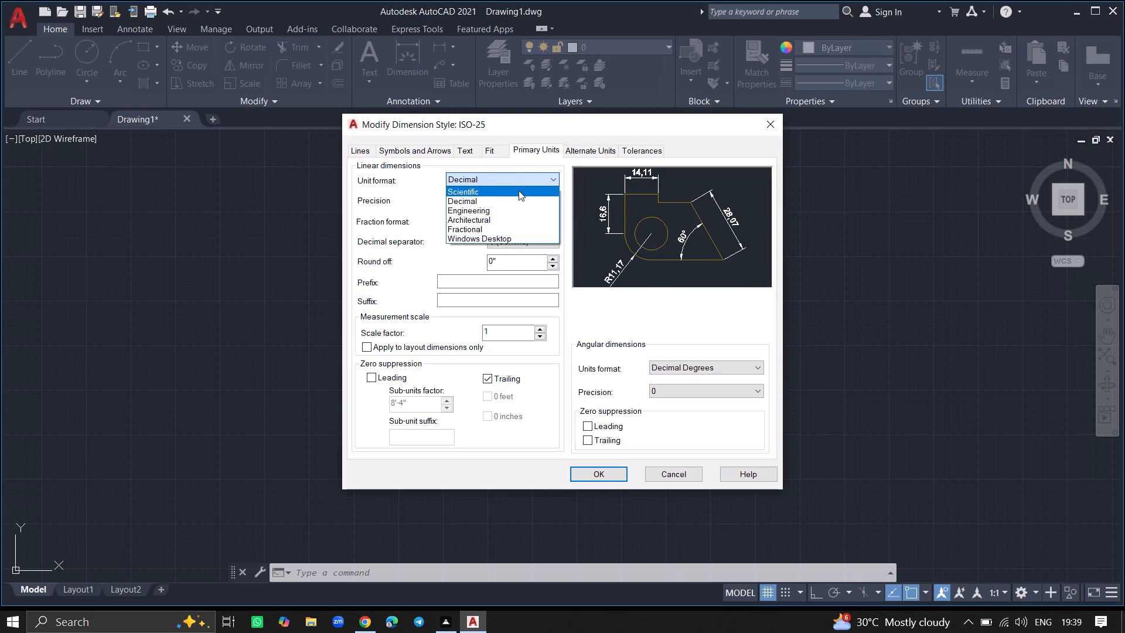
{"action": "left_click", "coordinate": [514, 208]}
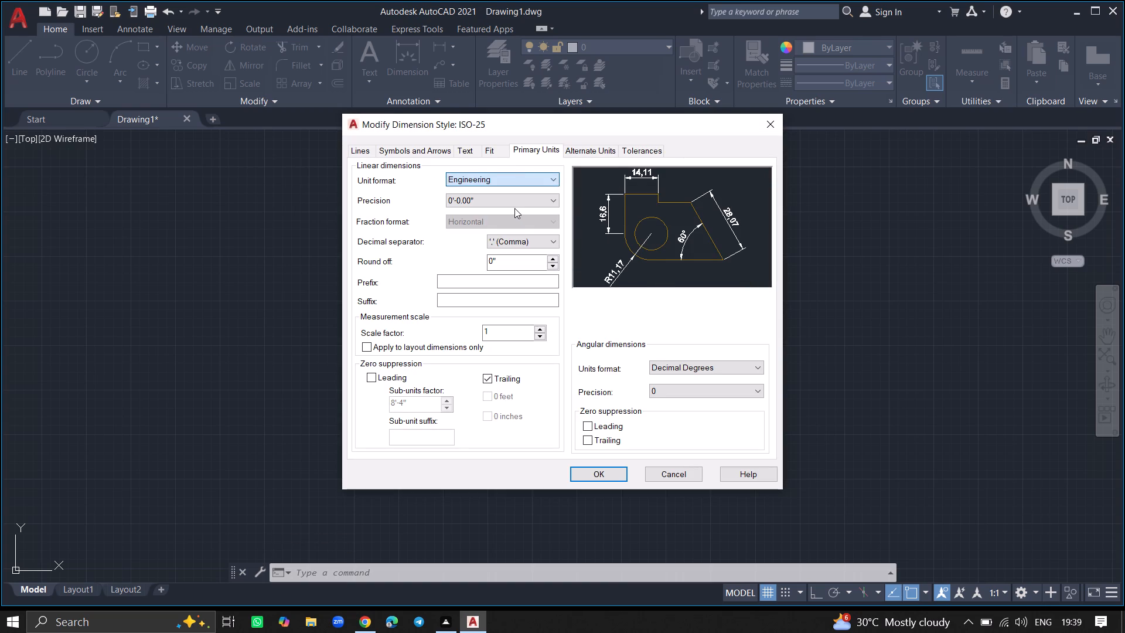
{"action": "left_click", "coordinate": [514, 208]}
{"action": "left_click", "coordinate": [516, 203]}
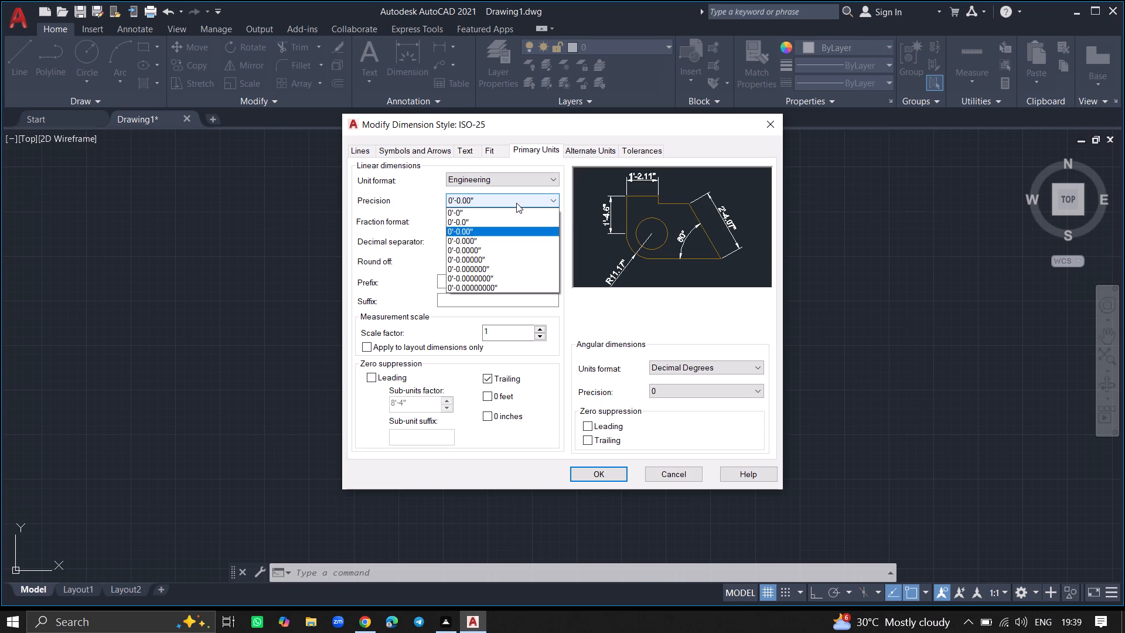
{"action": "left_click", "coordinate": [516, 210]}
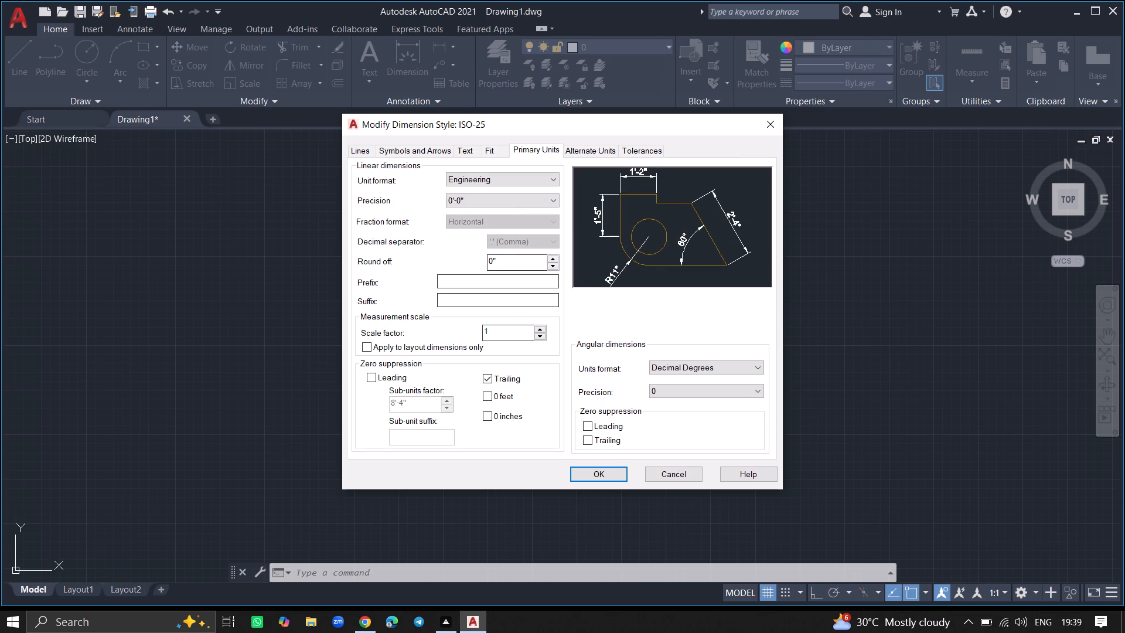
{"action": "left_click", "coordinate": [607, 470]}
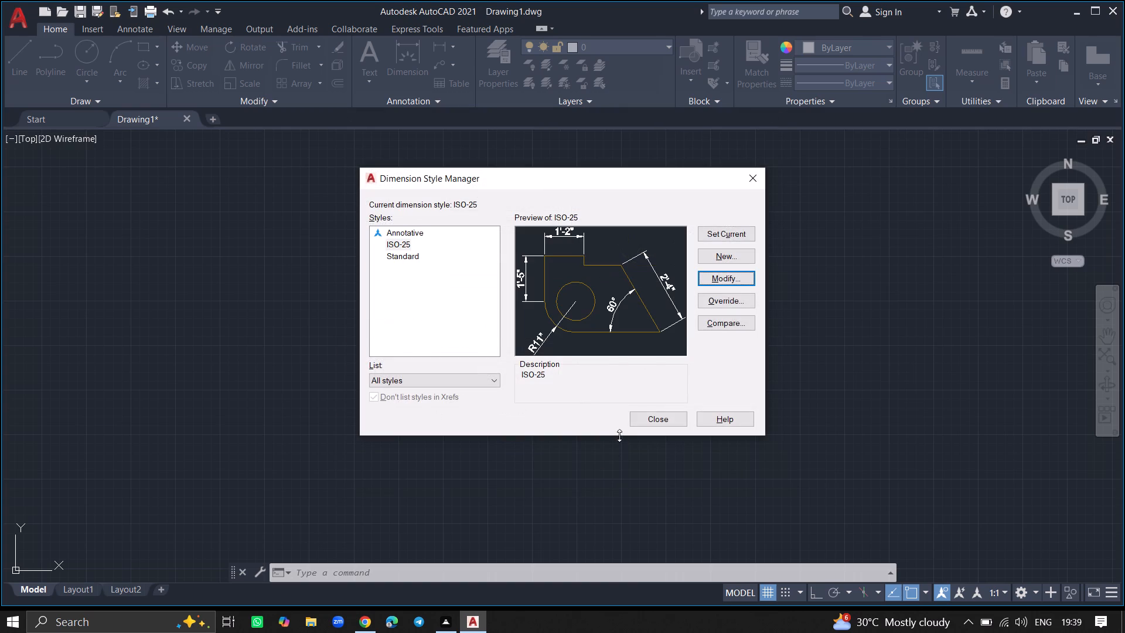
{"action": "double_click", "coordinate": [716, 236]}
{"action": "left_click", "coordinate": [663, 424]}
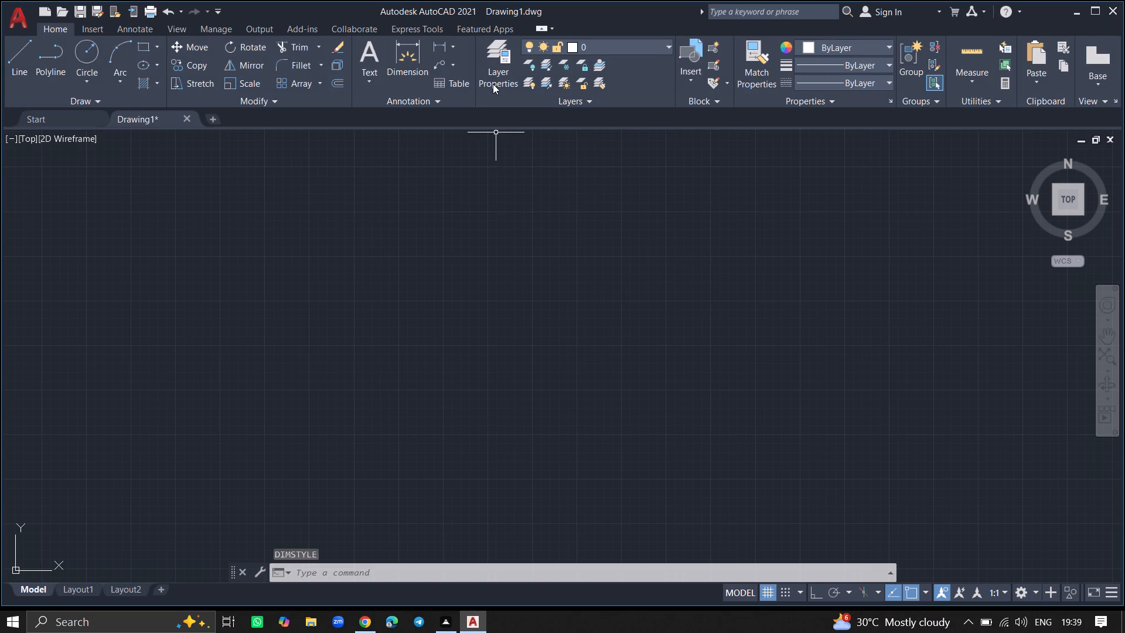
Create a viewport-frozen layer named walls, give it yellow index colour 50, and turn off its freeze in new viewports.
{"action": "double_click", "coordinate": [493, 84]}
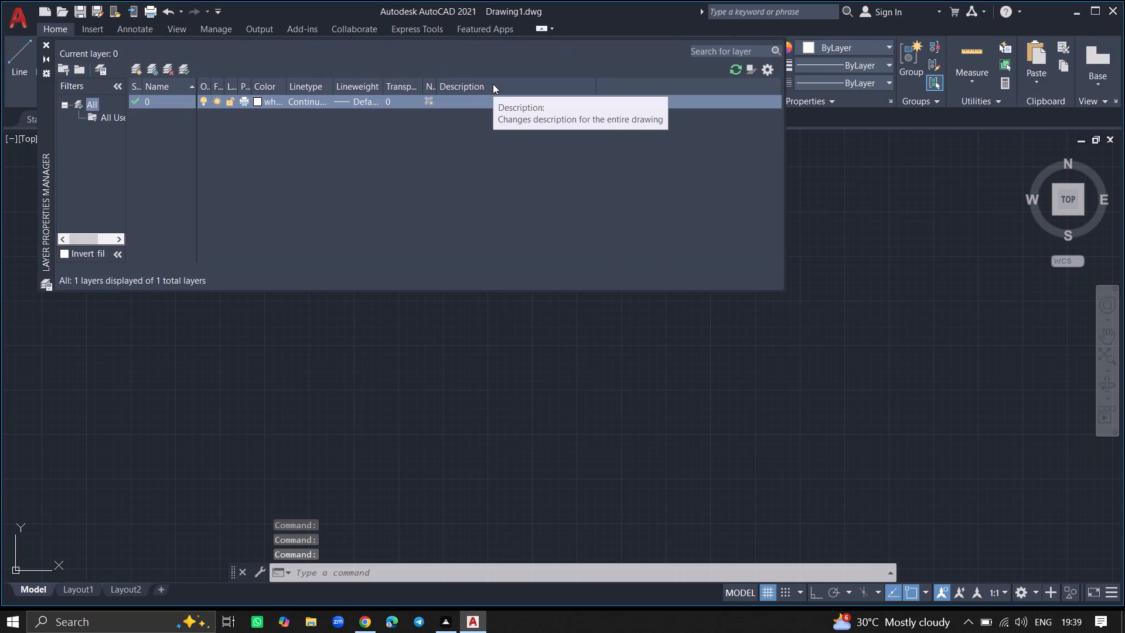
{"action": "left_click", "coordinate": [150, 70]}
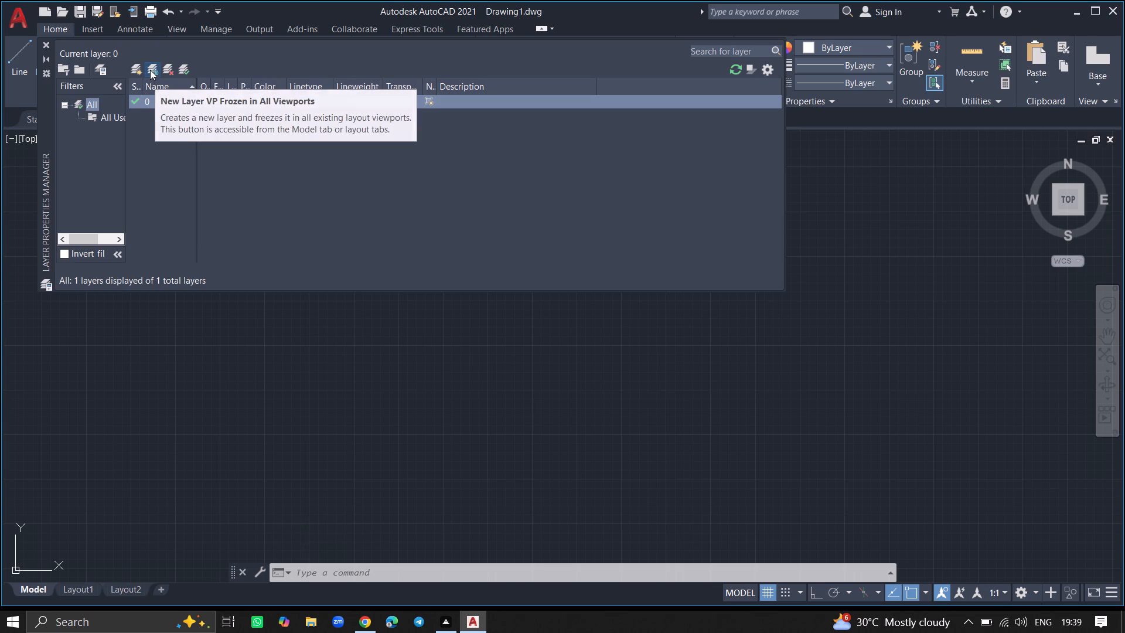
{"action": "key", "text": "BackSpace"}
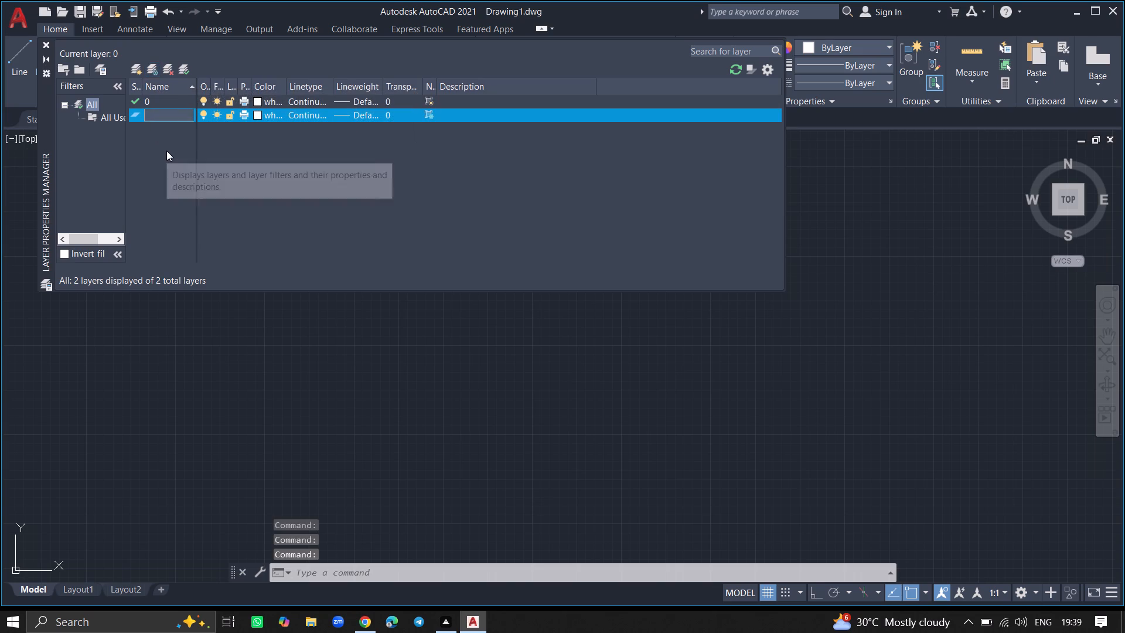
{"action": "type", "text": "walls"}
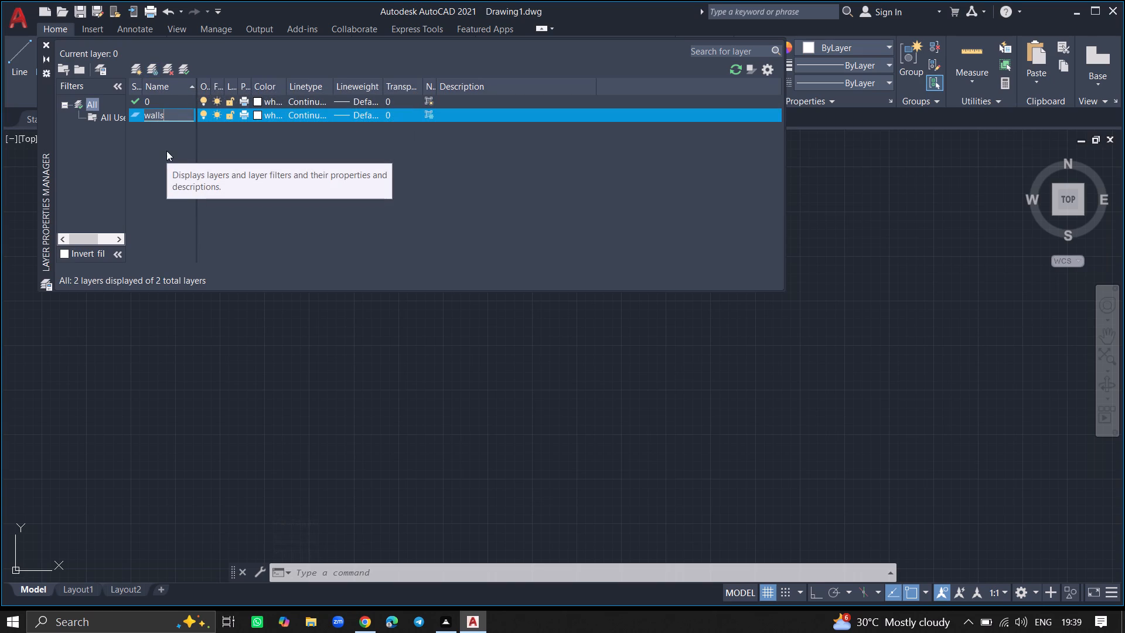
{"action": "left_click", "coordinate": [258, 115]}
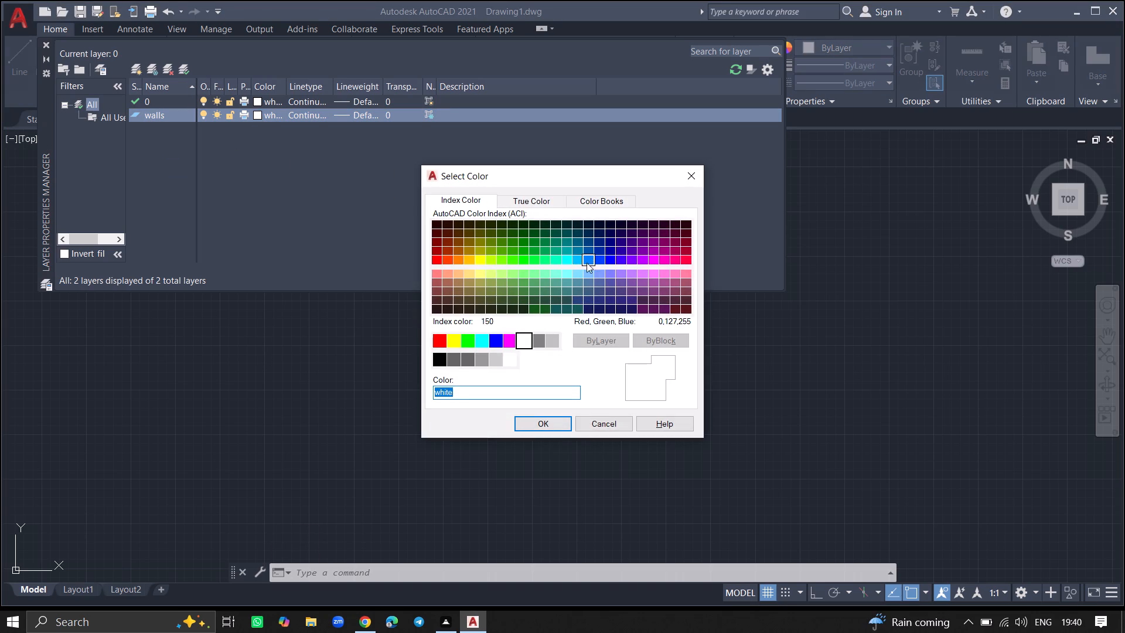
{"action": "left_click", "coordinate": [476, 261]}
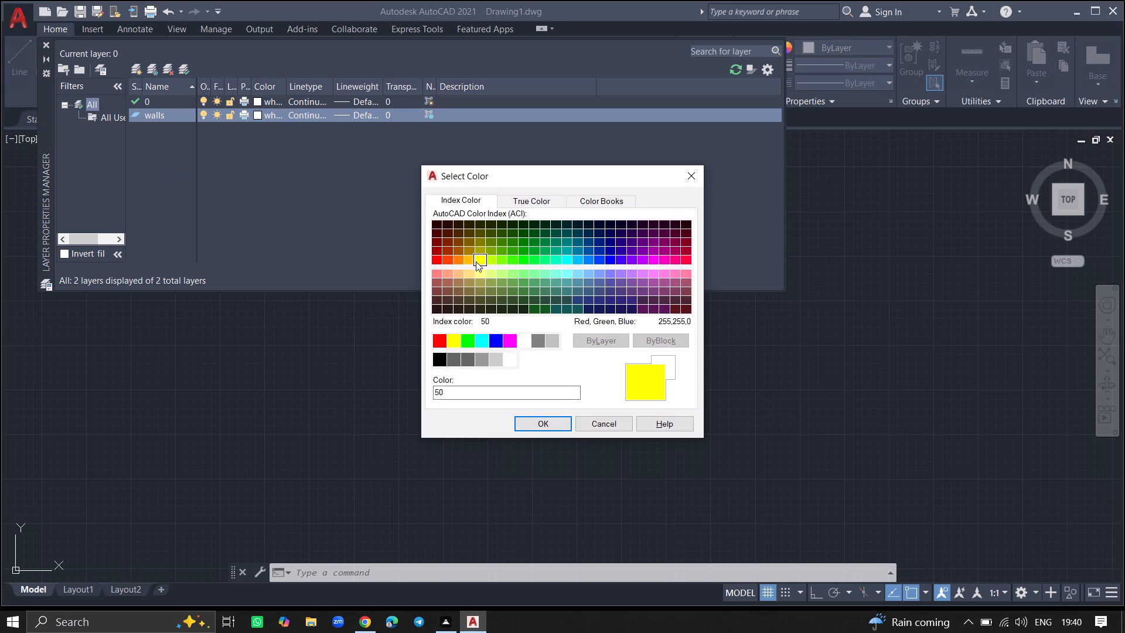
{"action": "left_click", "coordinate": [530, 417]}
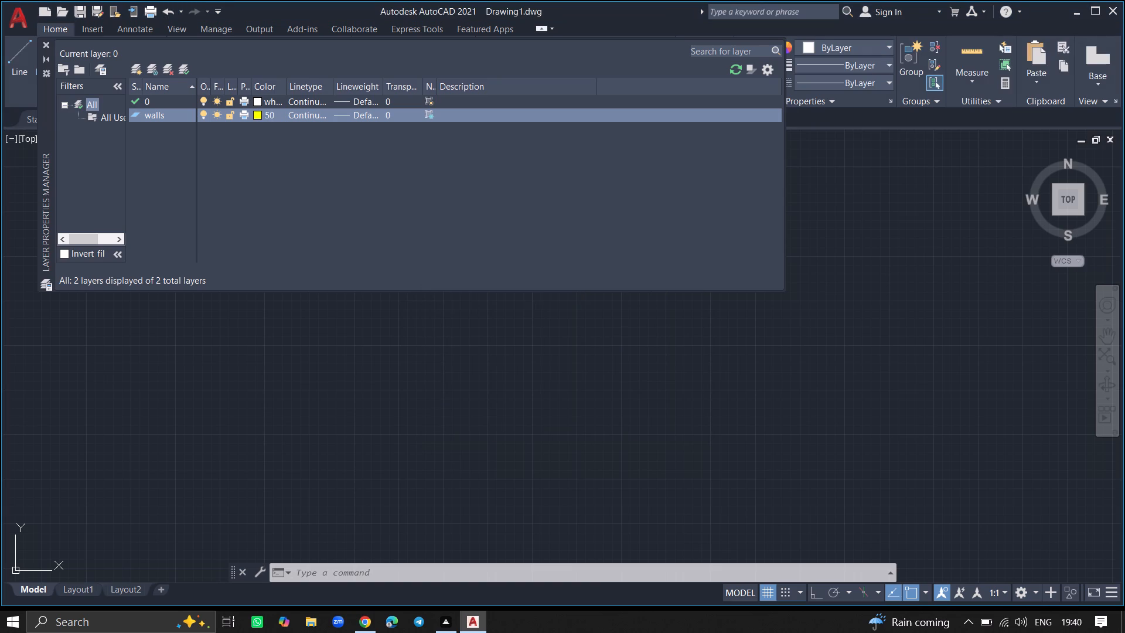
{"action": "left_click", "coordinate": [429, 114]}
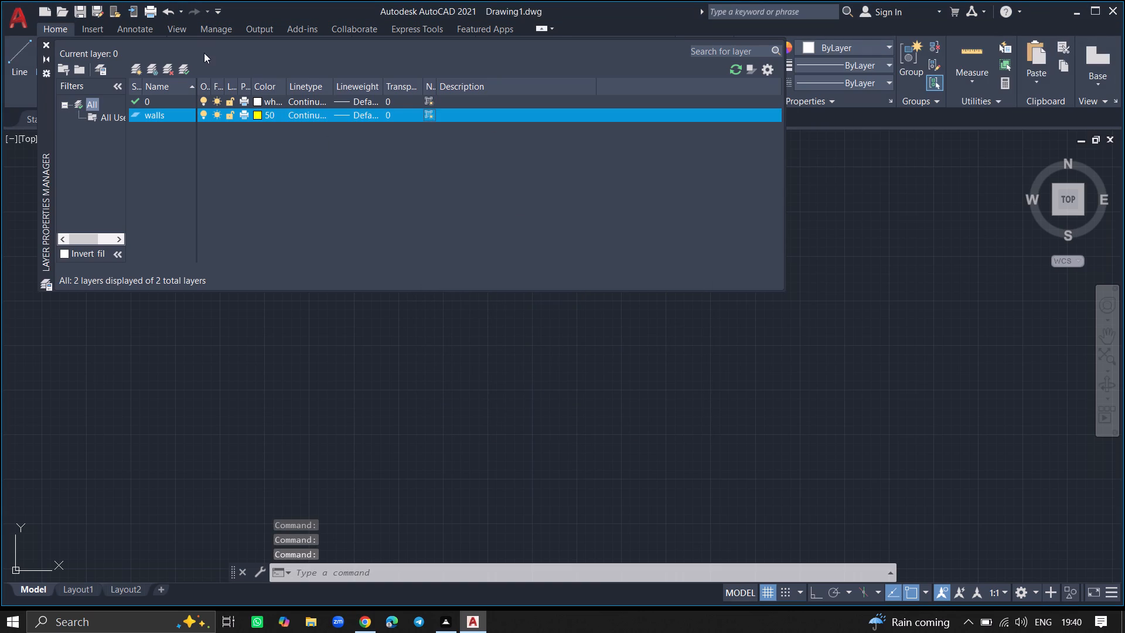
Create a viewport-frozen layer named doors, give it red index colour 10, and turn off its freeze in new viewports.
{"action": "left_click", "coordinate": [151, 66]}
{"action": "key", "text": "BackSpace"}
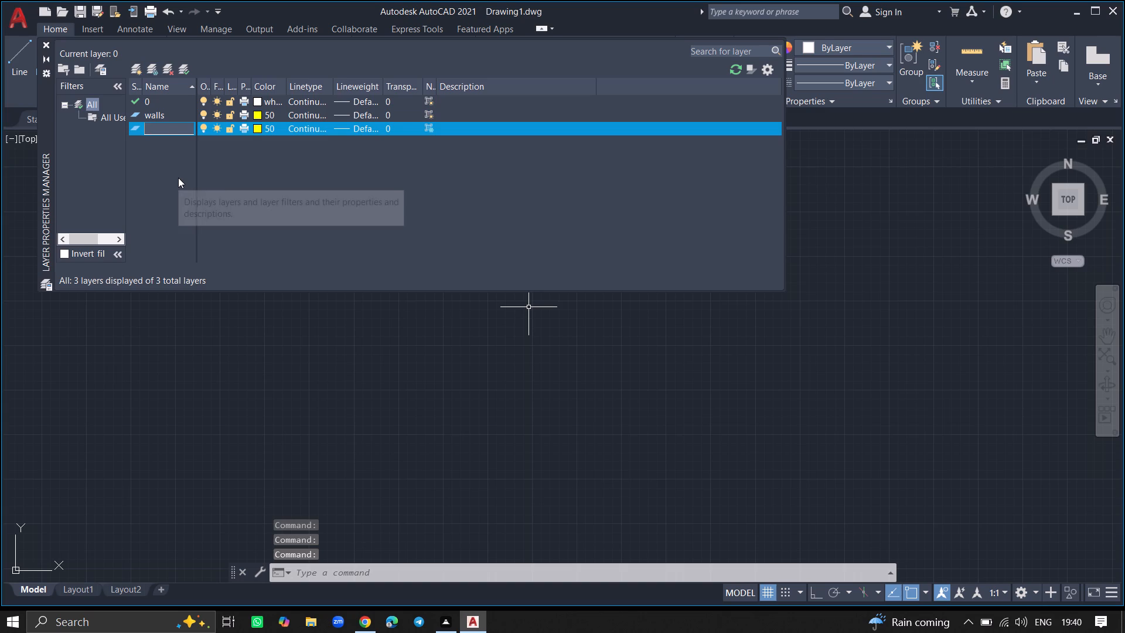
{"action": "type", "text": "doors"}
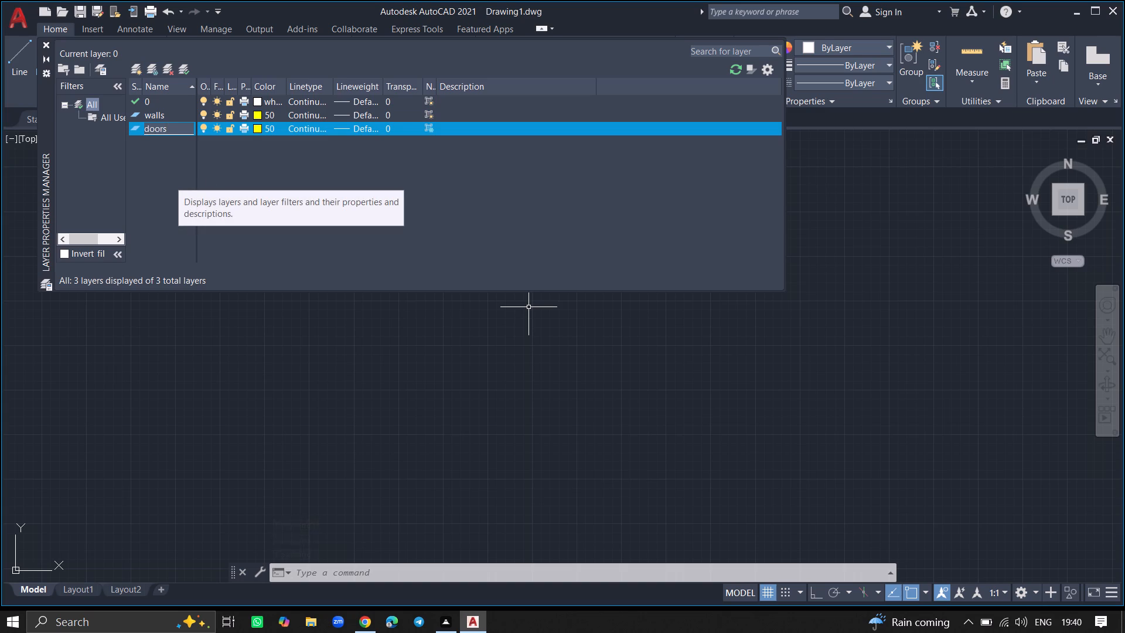
{"action": "left_click", "coordinate": [258, 128]}
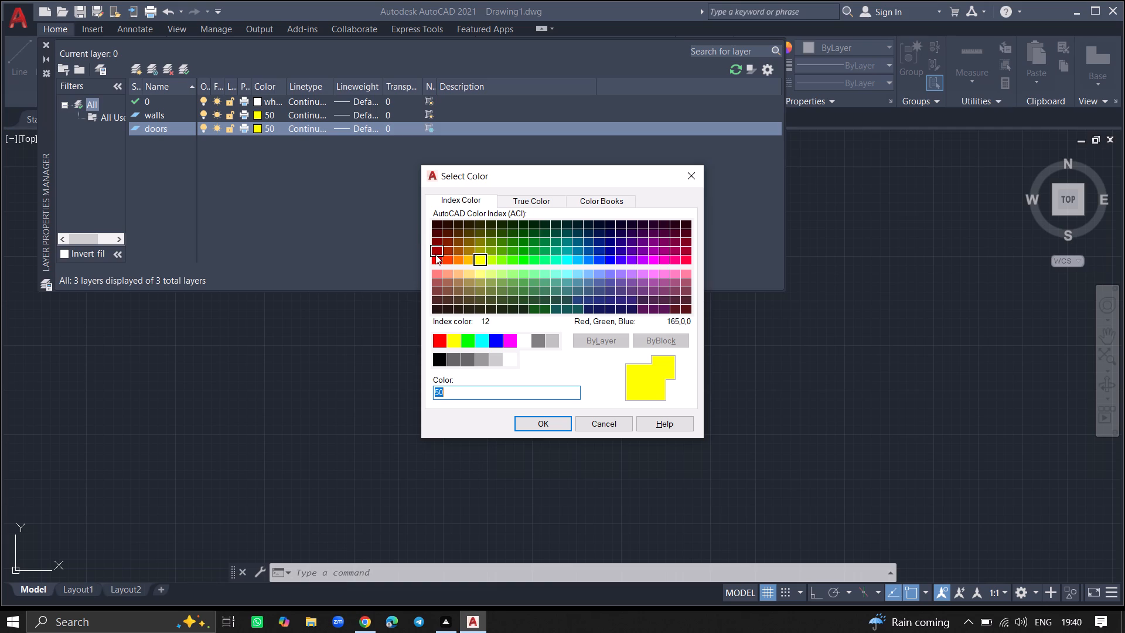
{"action": "left_click", "coordinate": [435, 256]}
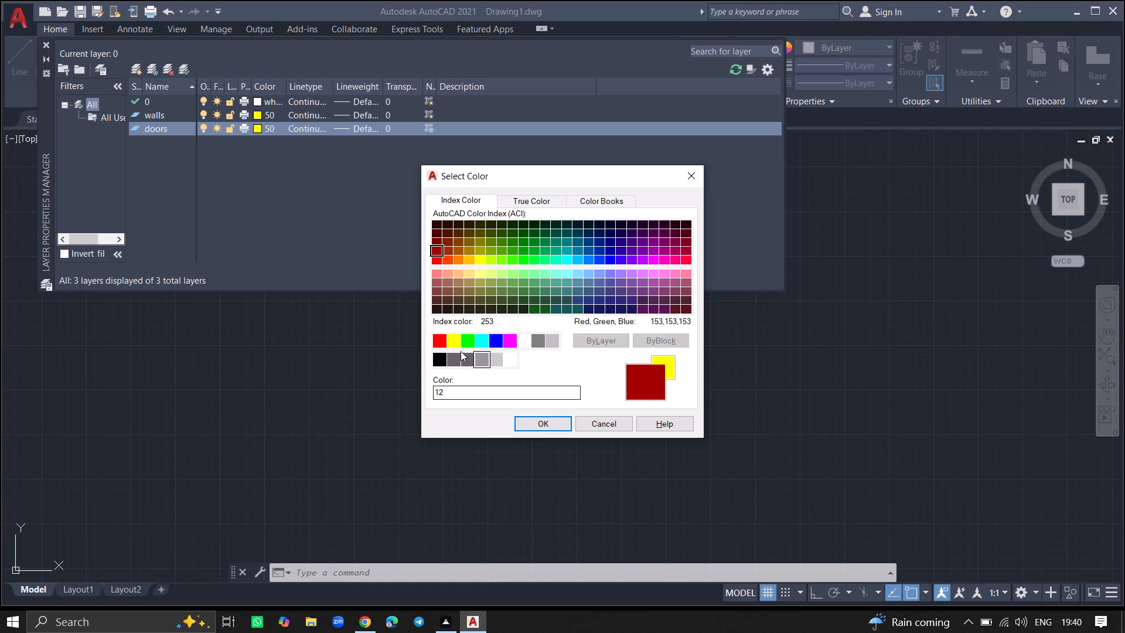
{"action": "left_click", "coordinate": [438, 264]}
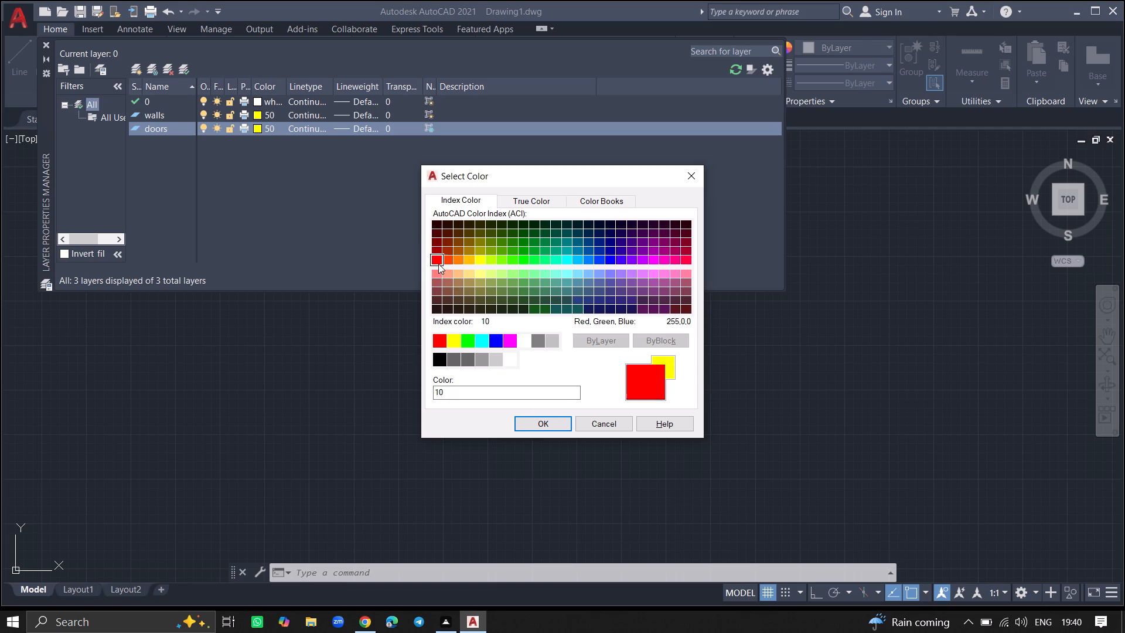
{"action": "left_click", "coordinate": [526, 427]}
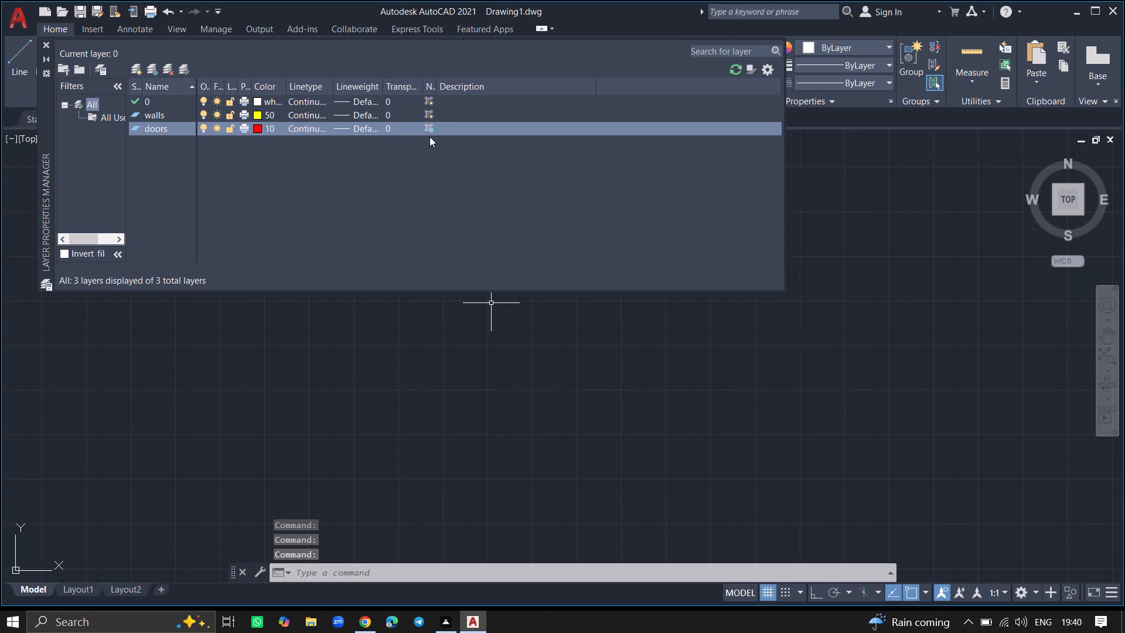
{"action": "left_click", "coordinate": [429, 125]}
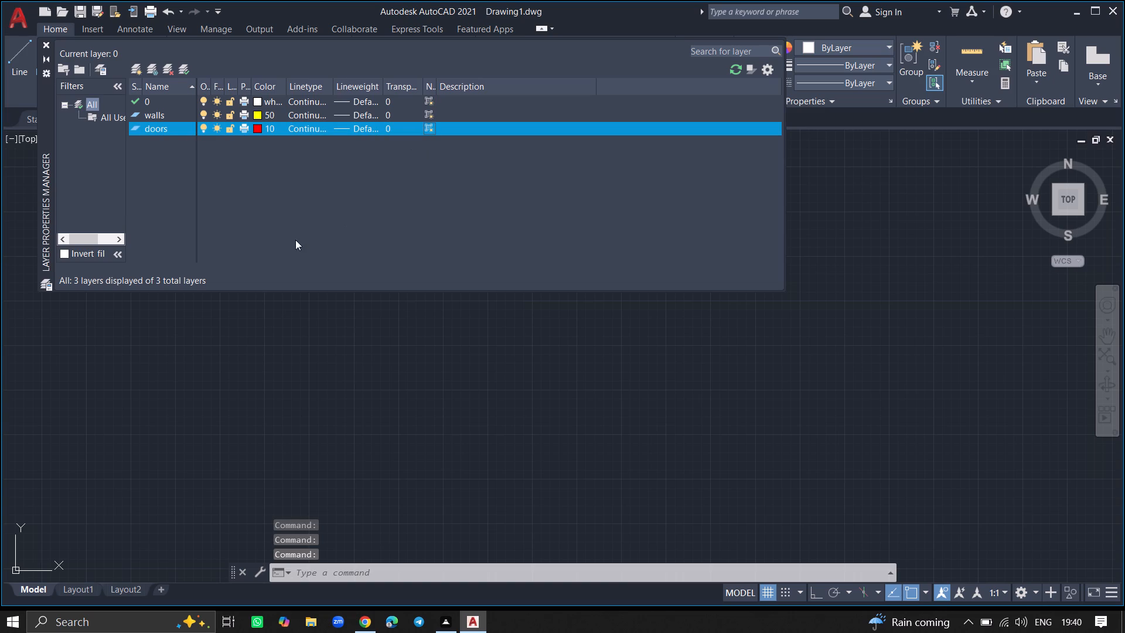
Create a viewport-frozen layer named windows, give it violet index colour 190, and turn off its freeze in new viewports.
{"action": "left_click", "coordinate": [152, 70]}
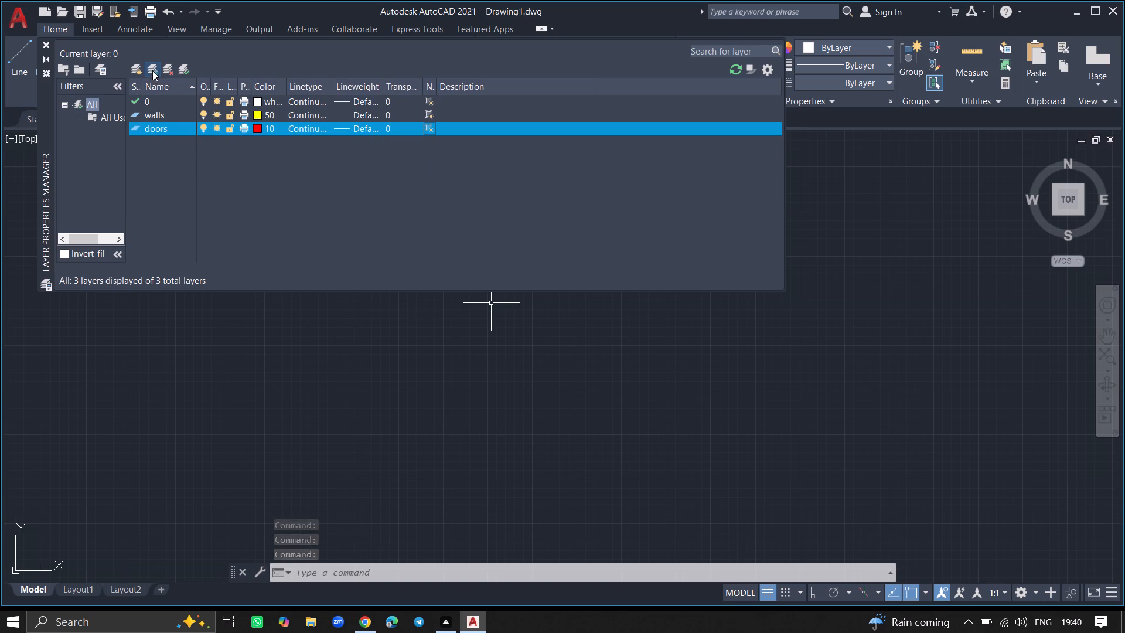
{"action": "key", "text": "BackSpace"}
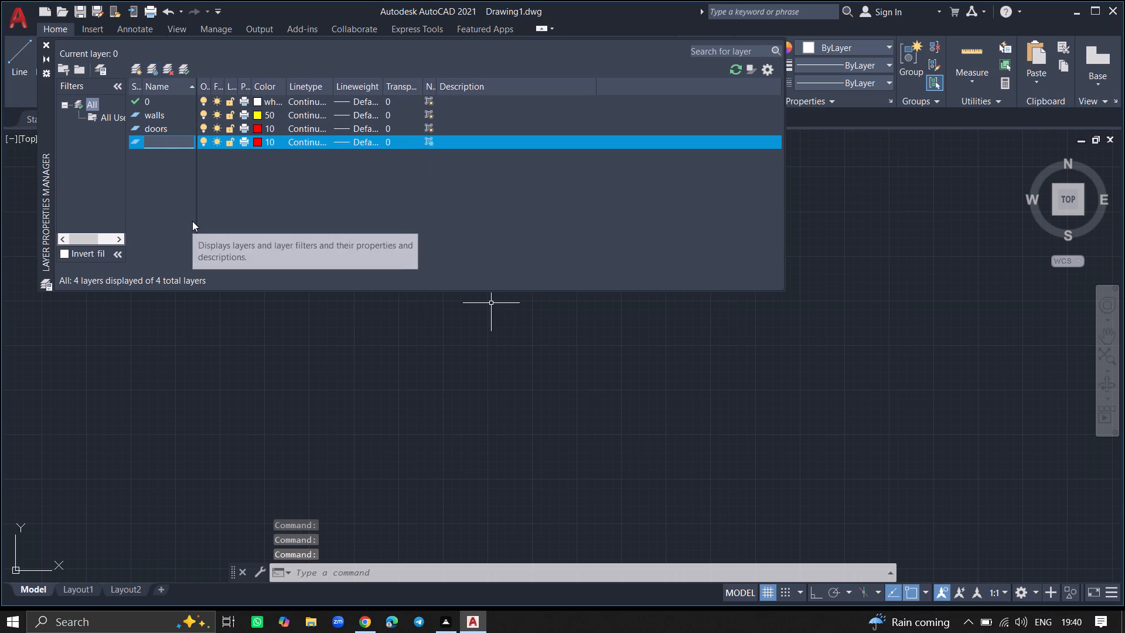
{"action": "type", "text": "windows"}
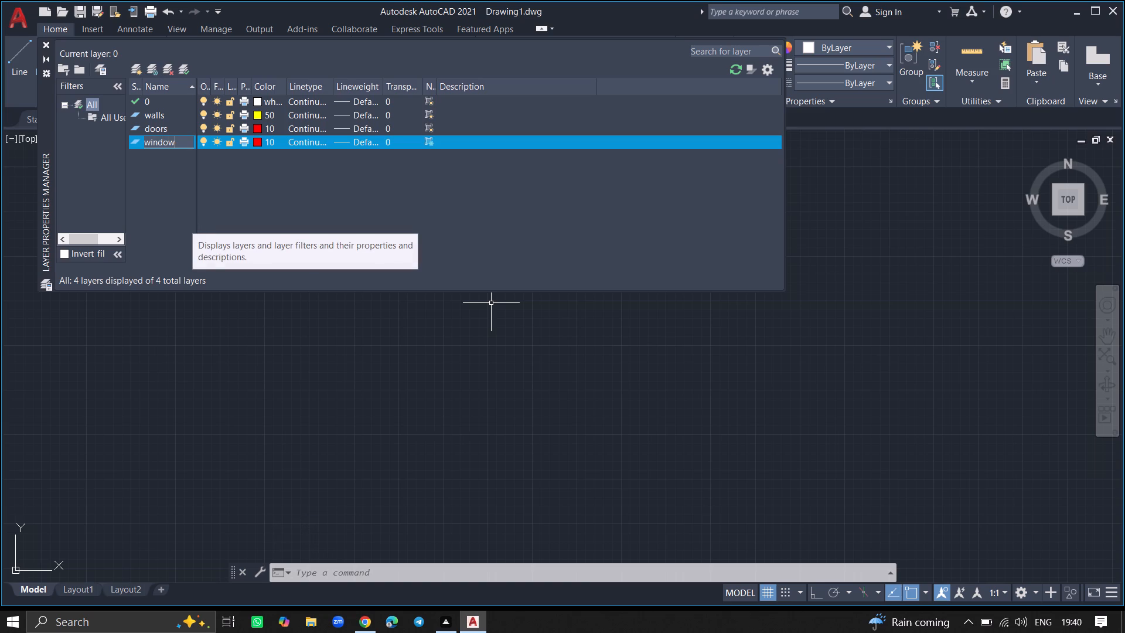
{"action": "left_click", "coordinate": [259, 144]}
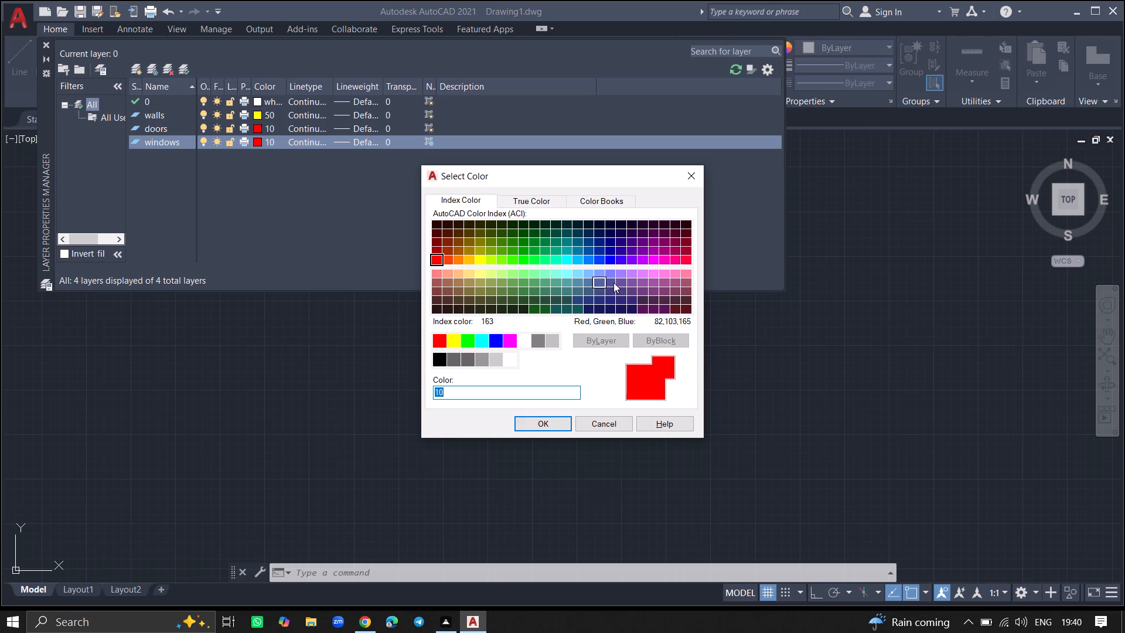
{"action": "left_click", "coordinate": [635, 261]}
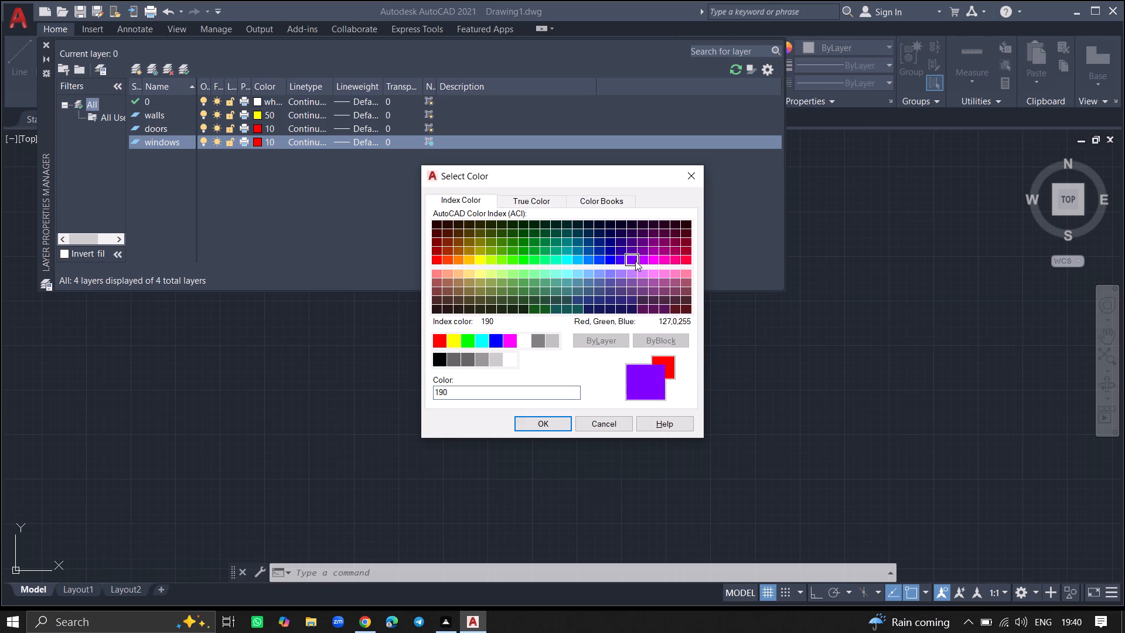
{"action": "left_click", "coordinate": [551, 426]}
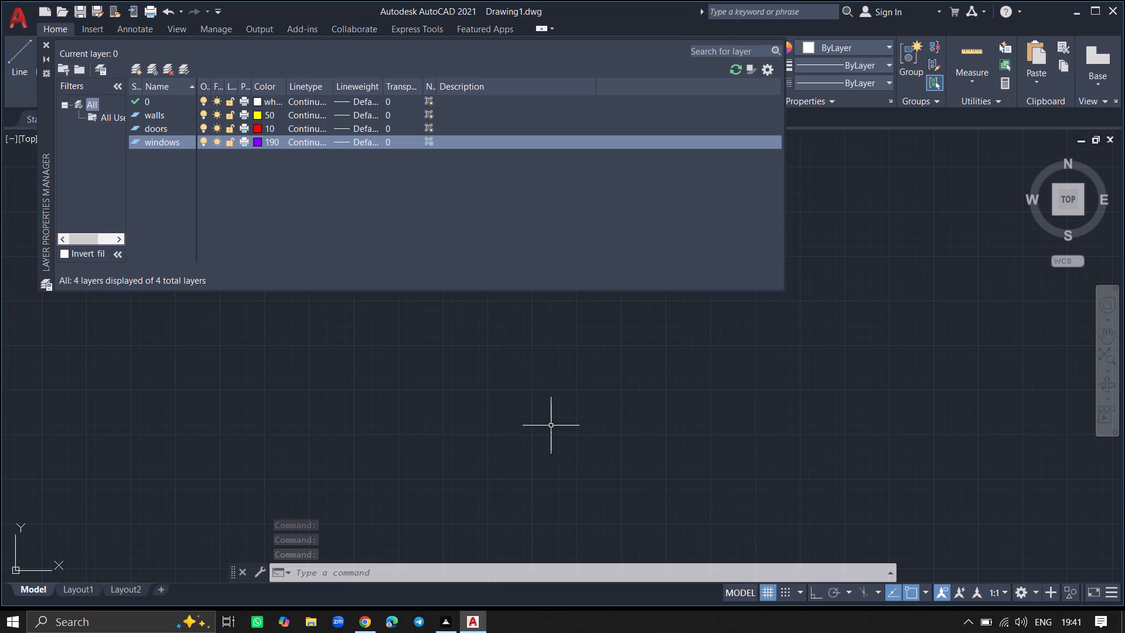
{"action": "left_click", "coordinate": [429, 142]}
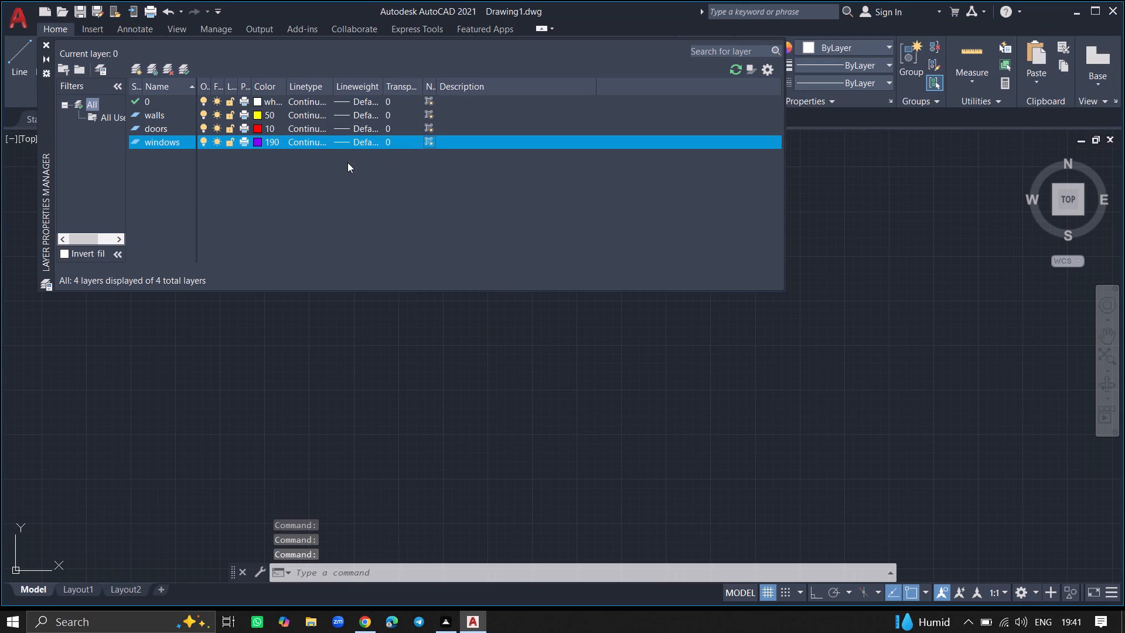
Create a viewport-frozen layer named staircase, give it orange index colour 30, and turn off its freeze in new viewports.
{"action": "left_click", "coordinate": [153, 66]}
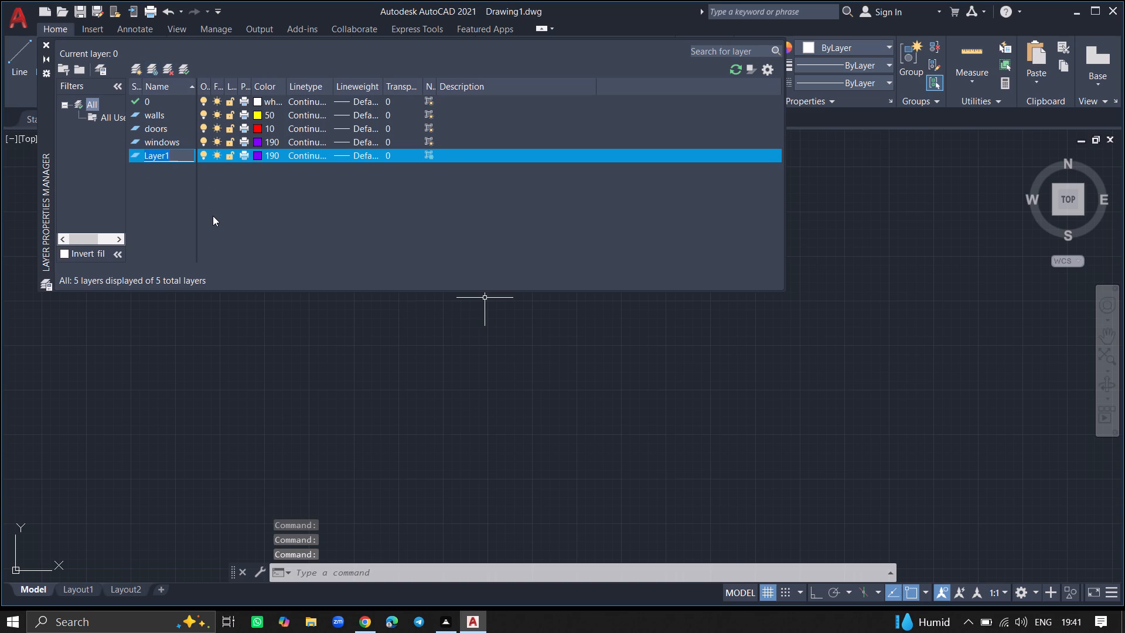
{"action": "key", "text": "BackSpace"}
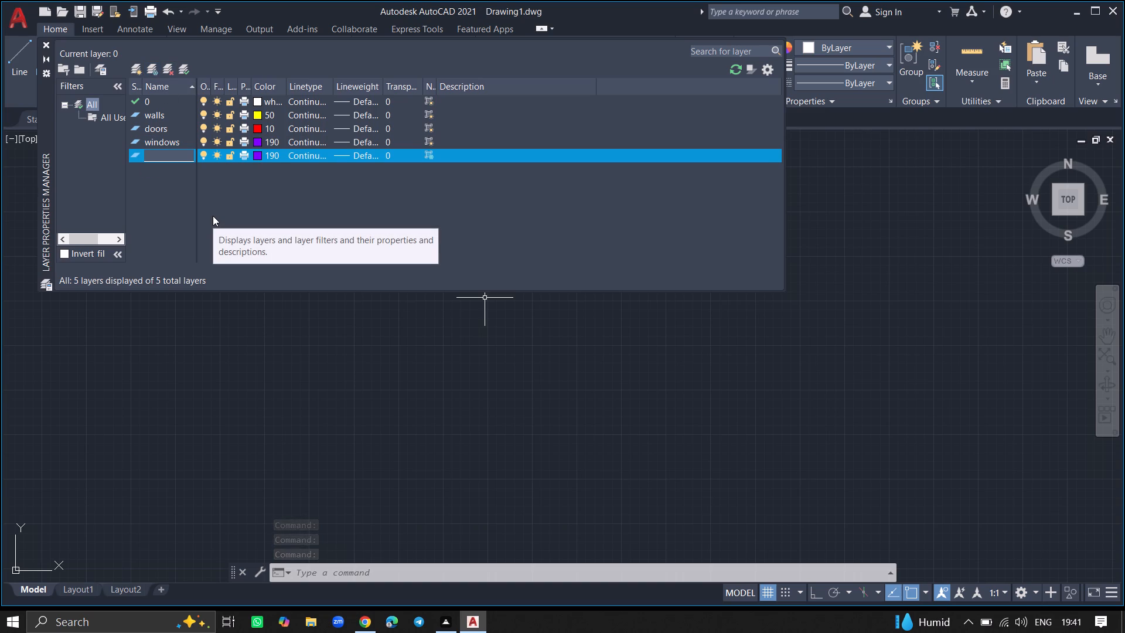
{"action": "type", "text": "staircase"}
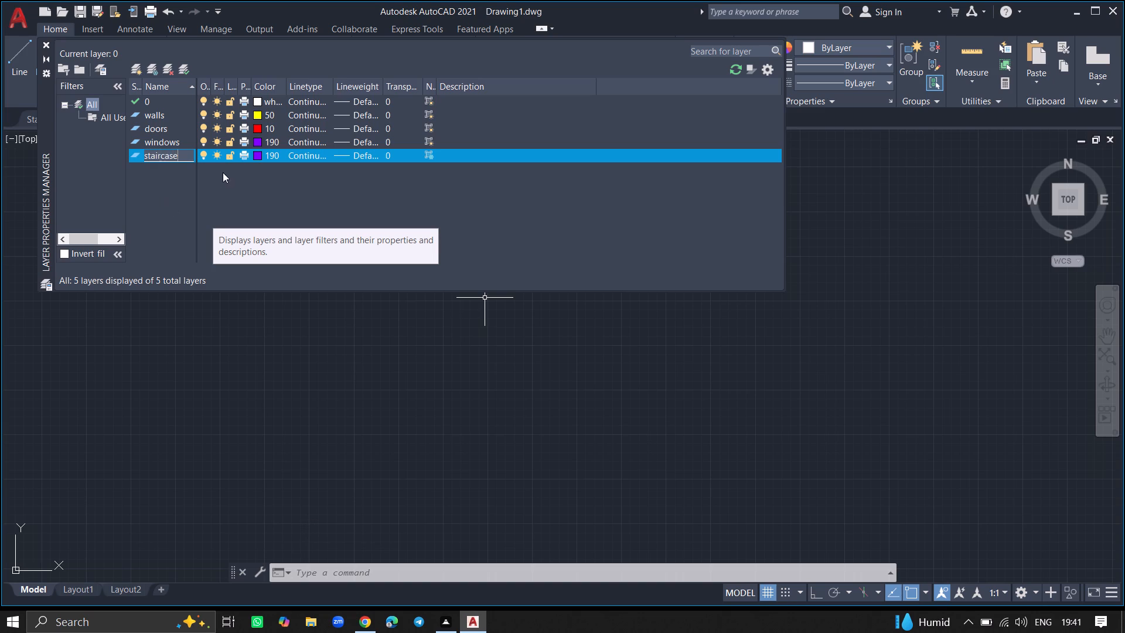
{"action": "left_click", "coordinate": [255, 156]}
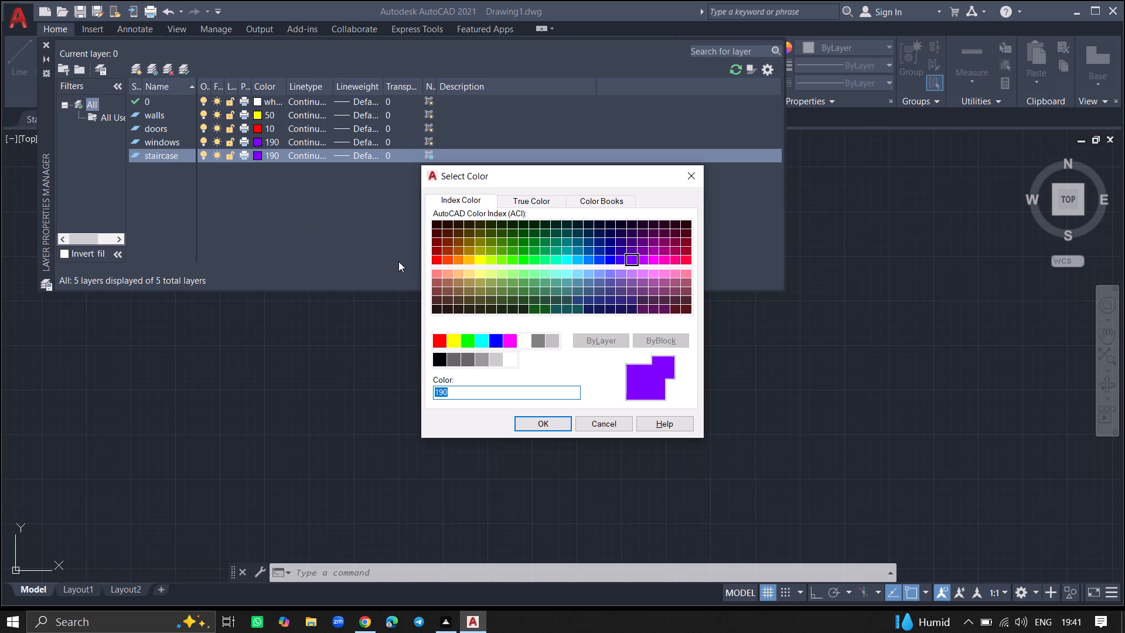
{"action": "left_click", "coordinate": [471, 263]}
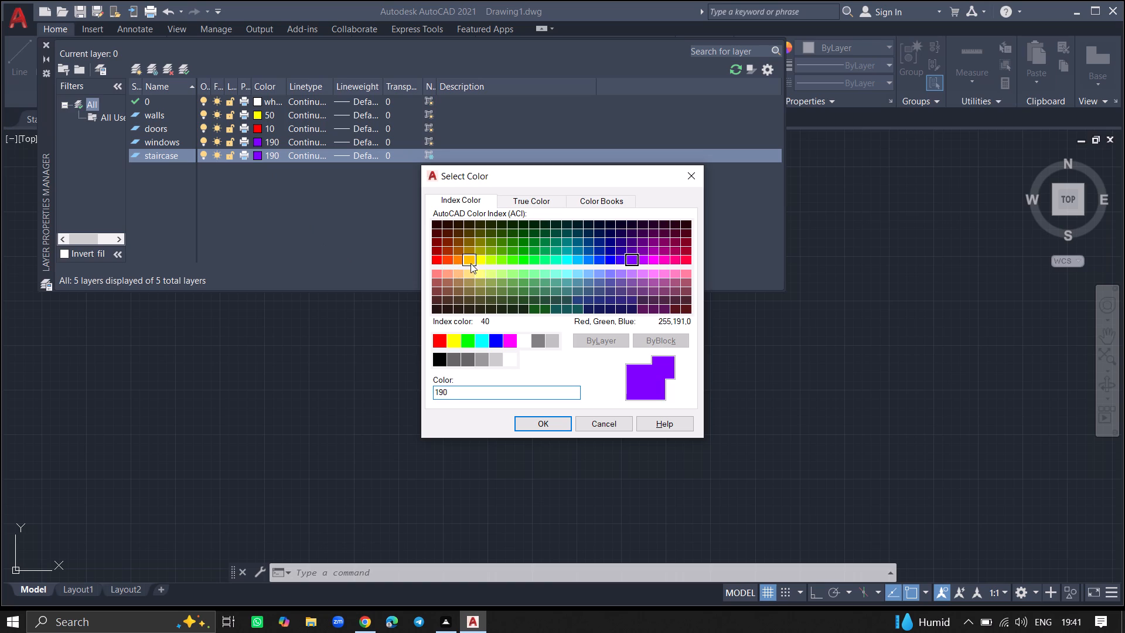
{"action": "left_click", "coordinate": [458, 260]}
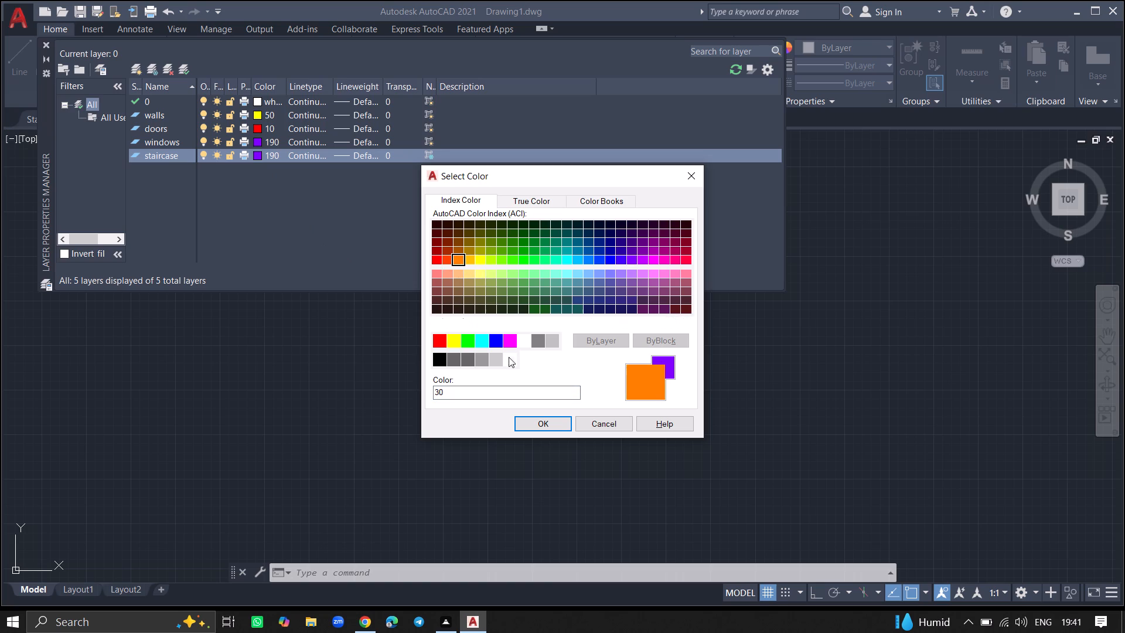
{"action": "left_click", "coordinate": [534, 424]}
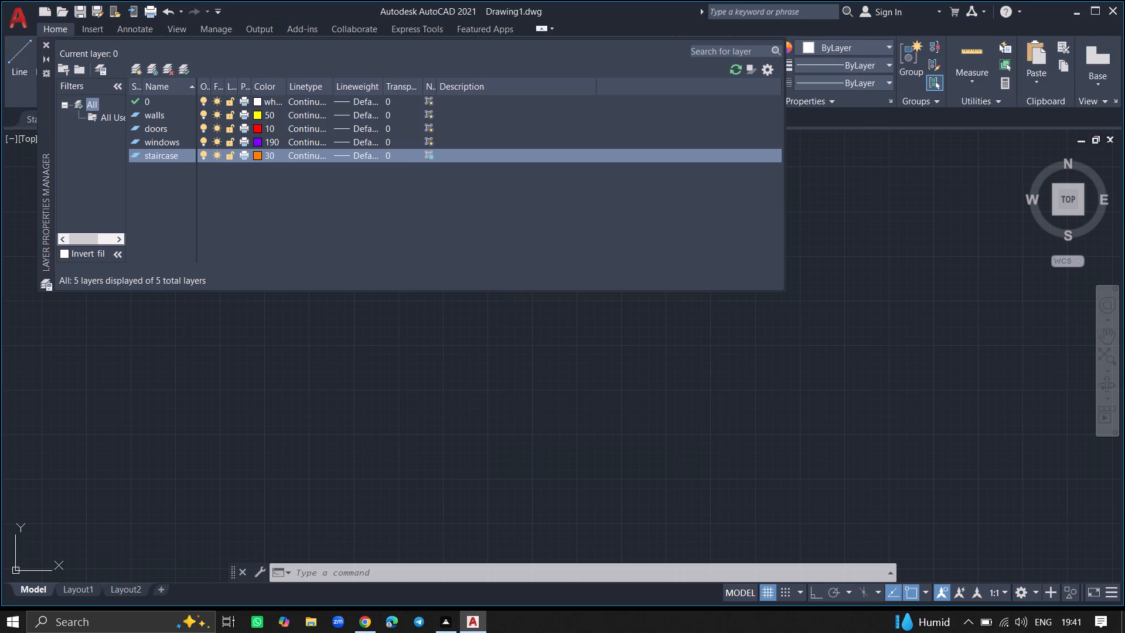
{"action": "left_click", "coordinate": [431, 152]}
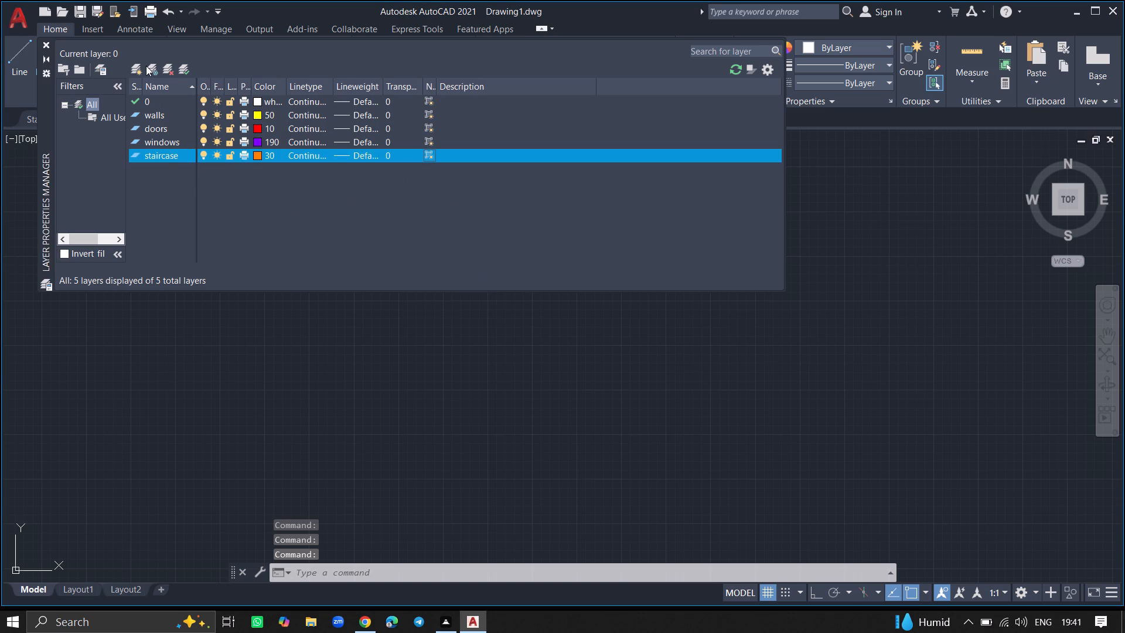
Create a viewport-frozen layer named furniture, give it green index colour 70, and turn off its freeze in new viewports.
{"action": "left_click", "coordinate": [148, 64]}
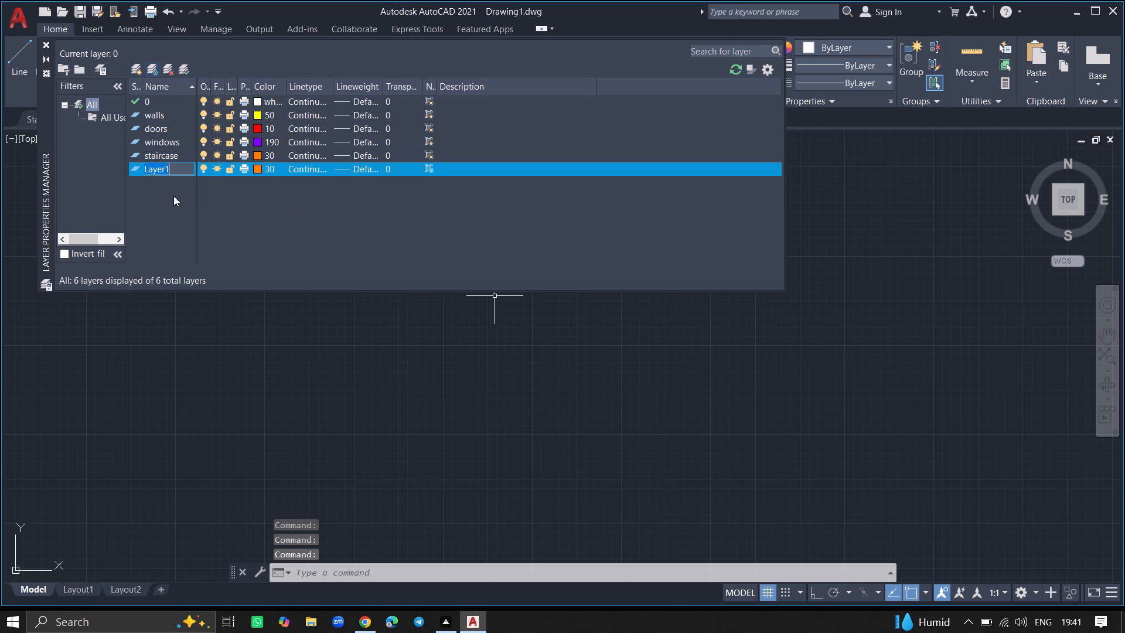
{"action": "key", "text": "BackSpace"}
{"action": "type", "text": "furniture"}
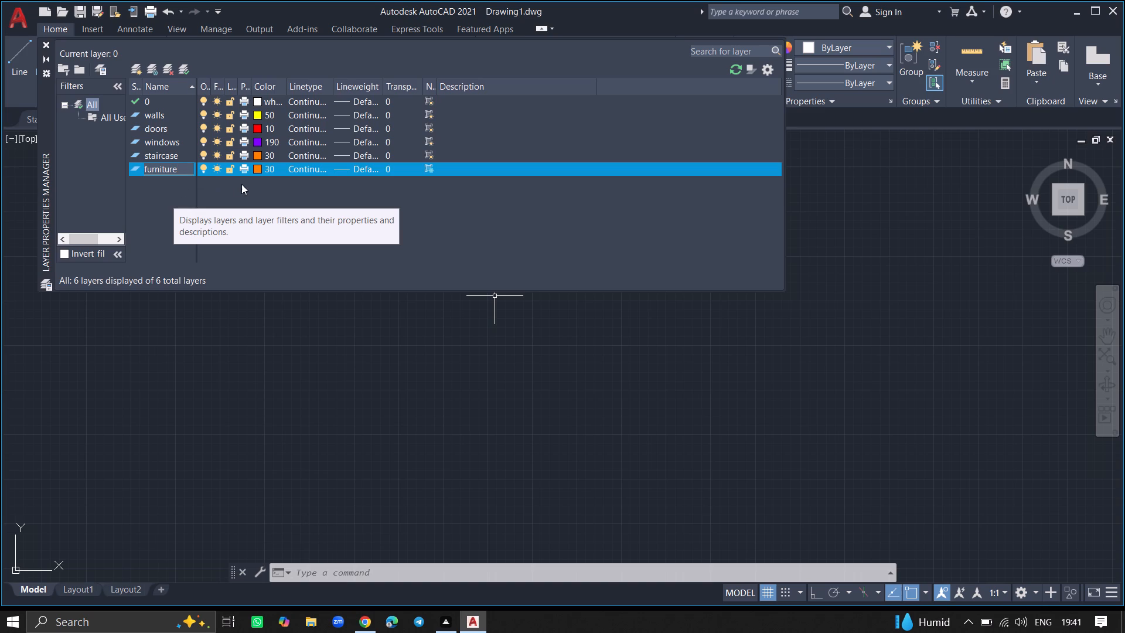
{"action": "left_click", "coordinate": [258, 168]}
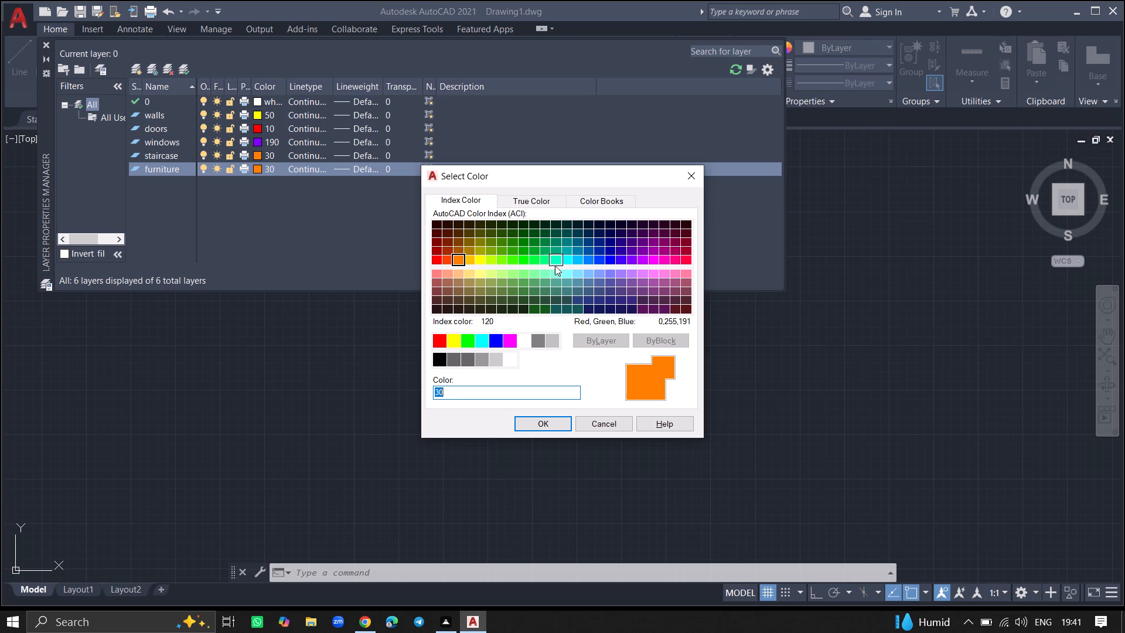
{"action": "left_click", "coordinate": [502, 258]}
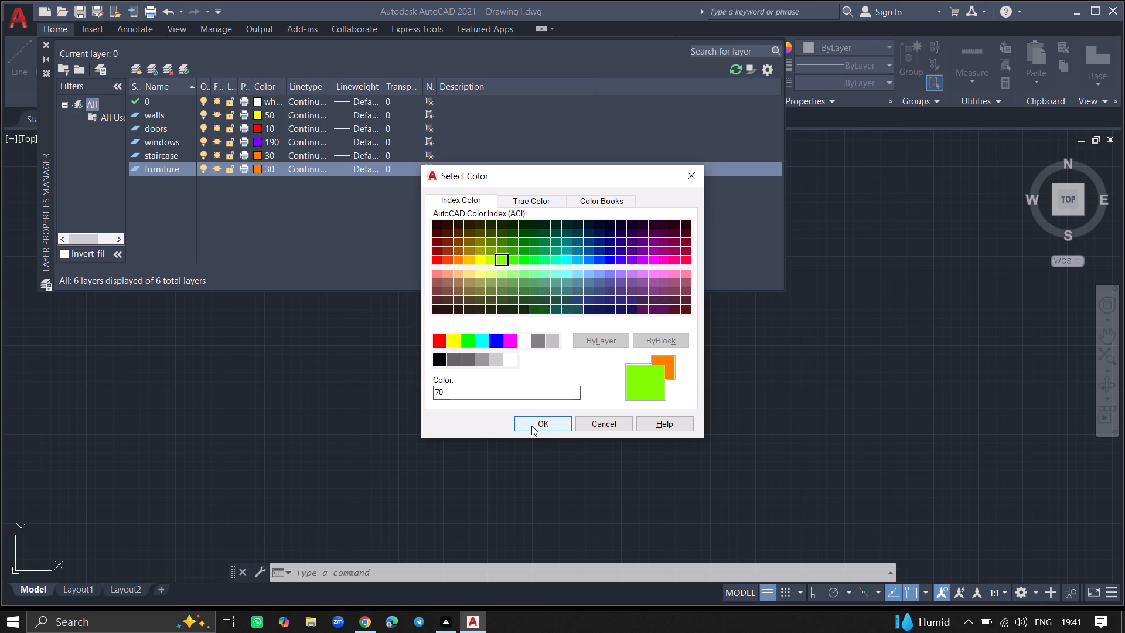
{"action": "left_click", "coordinate": [531, 426]}
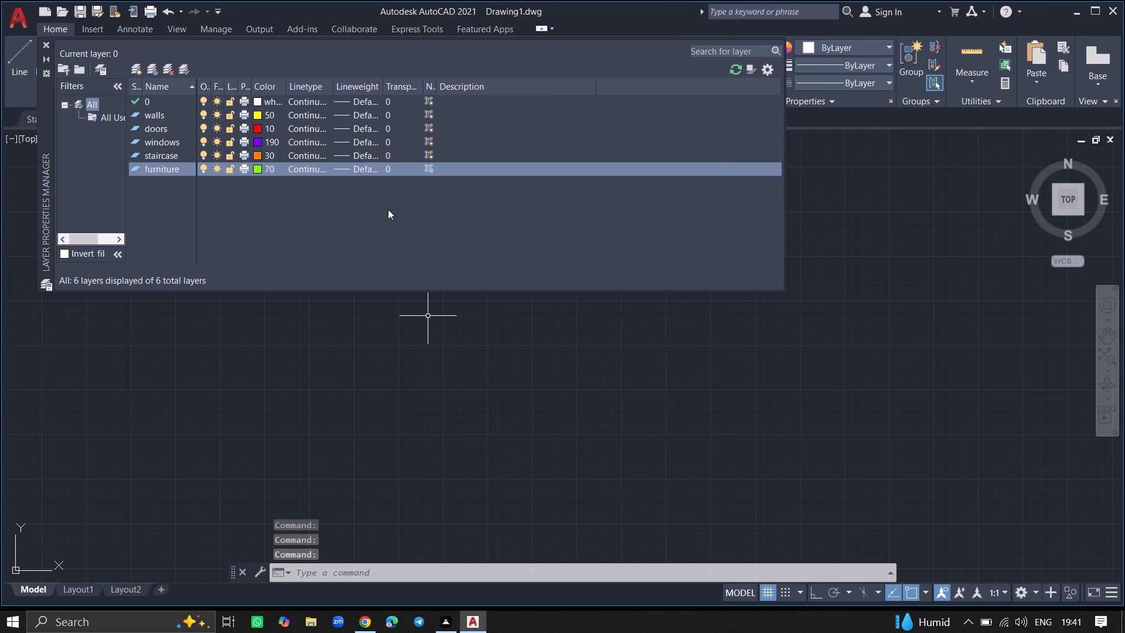
{"action": "left_click", "coordinate": [430, 166]}
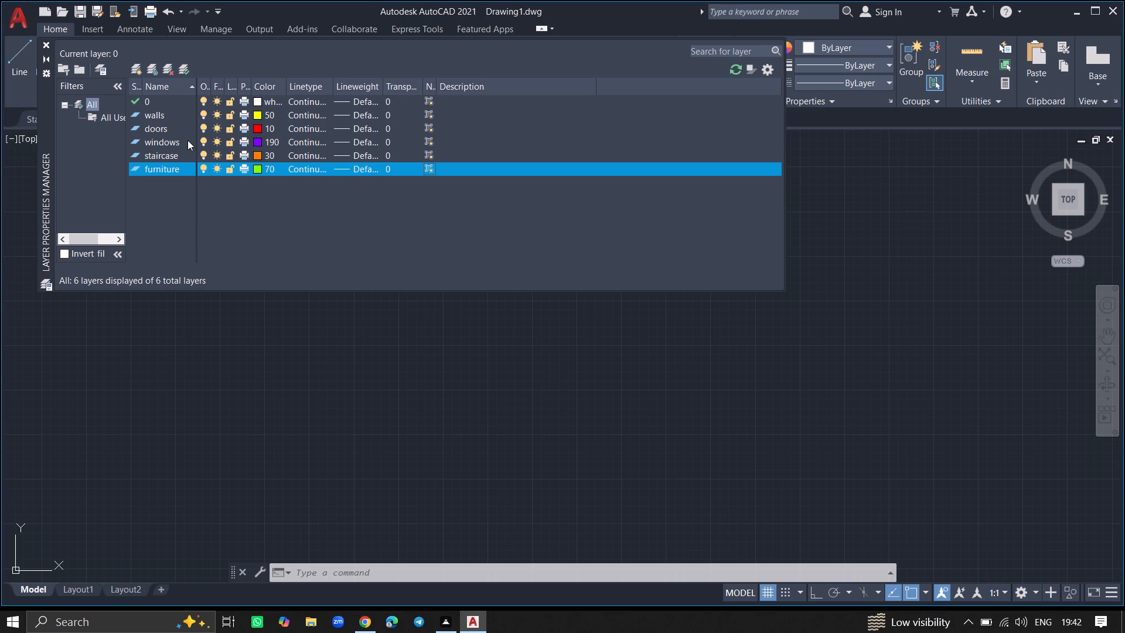
Create a viewport-frozen layer named text, give it blue index colour 150, and turn off its freeze in new viewports.
{"action": "left_click", "coordinate": [154, 69]}
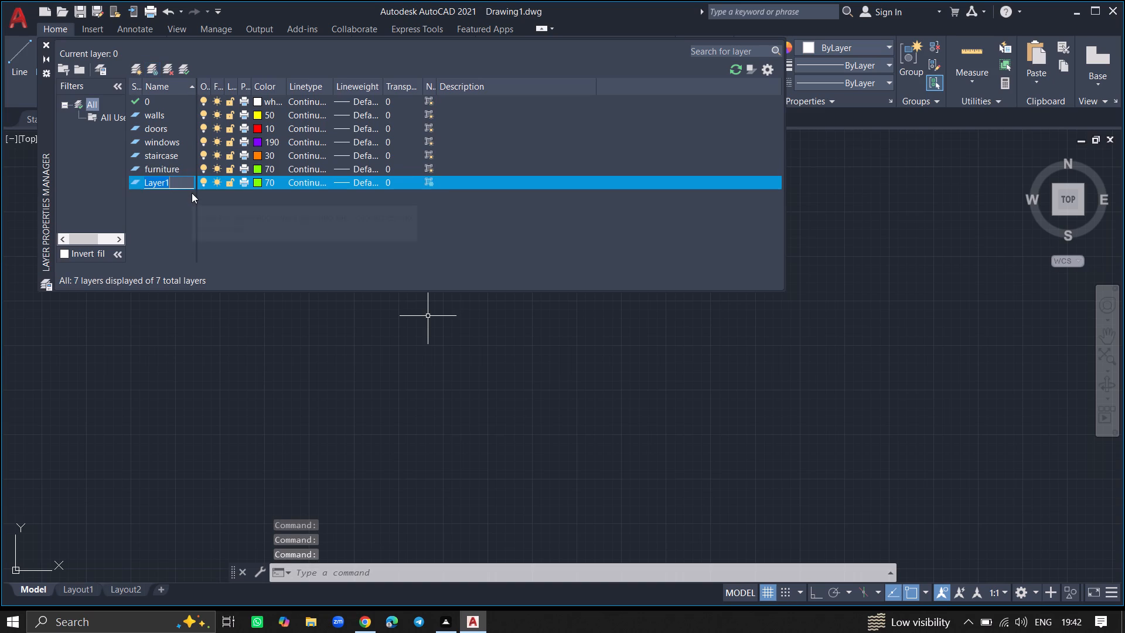
{"action": "key", "text": "BackSpace"}
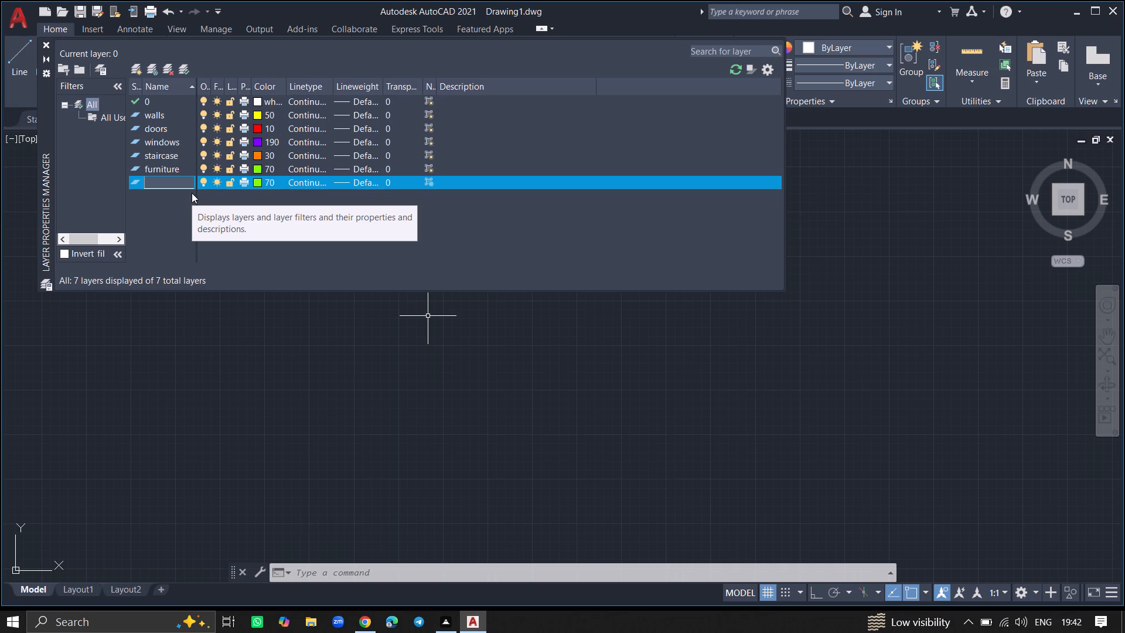
{"action": "type", "text": "text"}
{"action": "key", "text": "Return"}
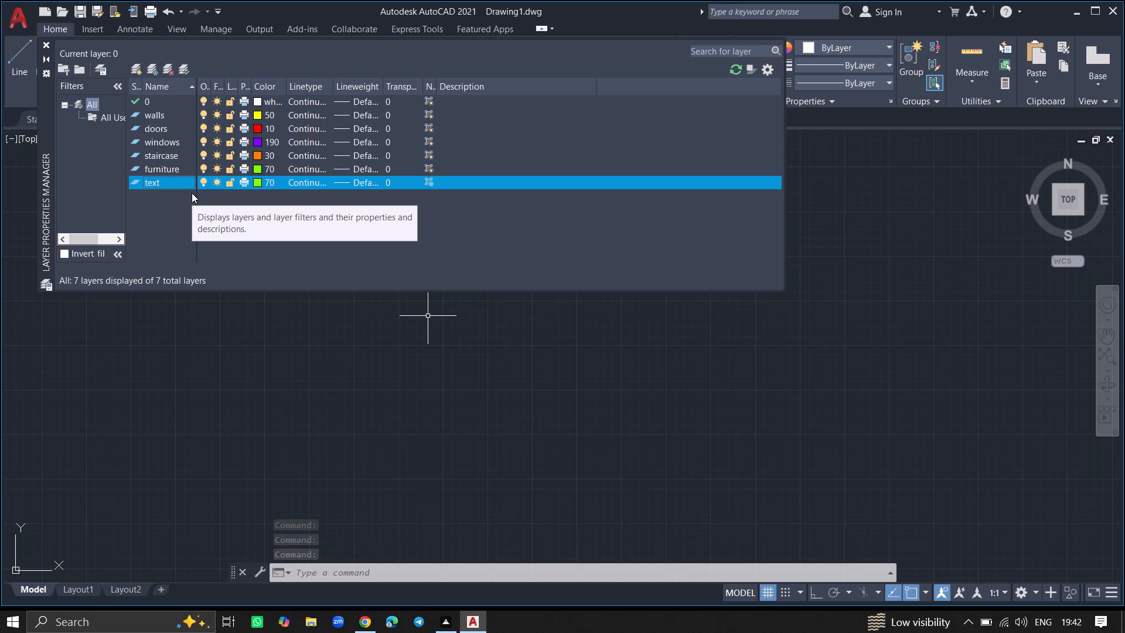
{"action": "left_click", "coordinate": [257, 180]}
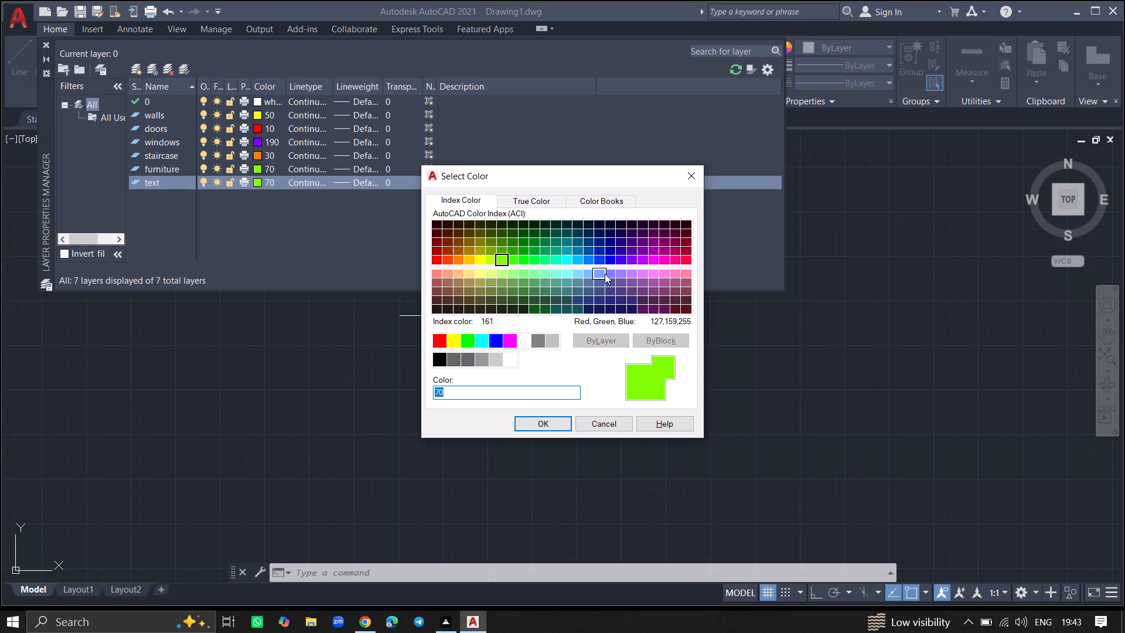
{"action": "left_click", "coordinate": [592, 262]}
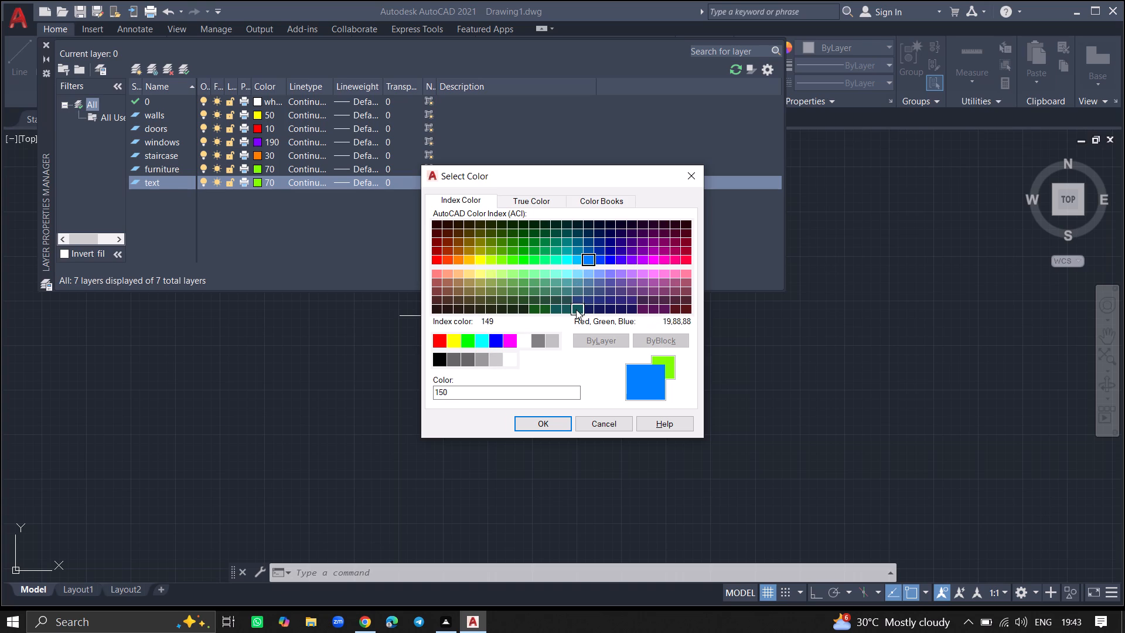
{"action": "left_click", "coordinate": [546, 421]}
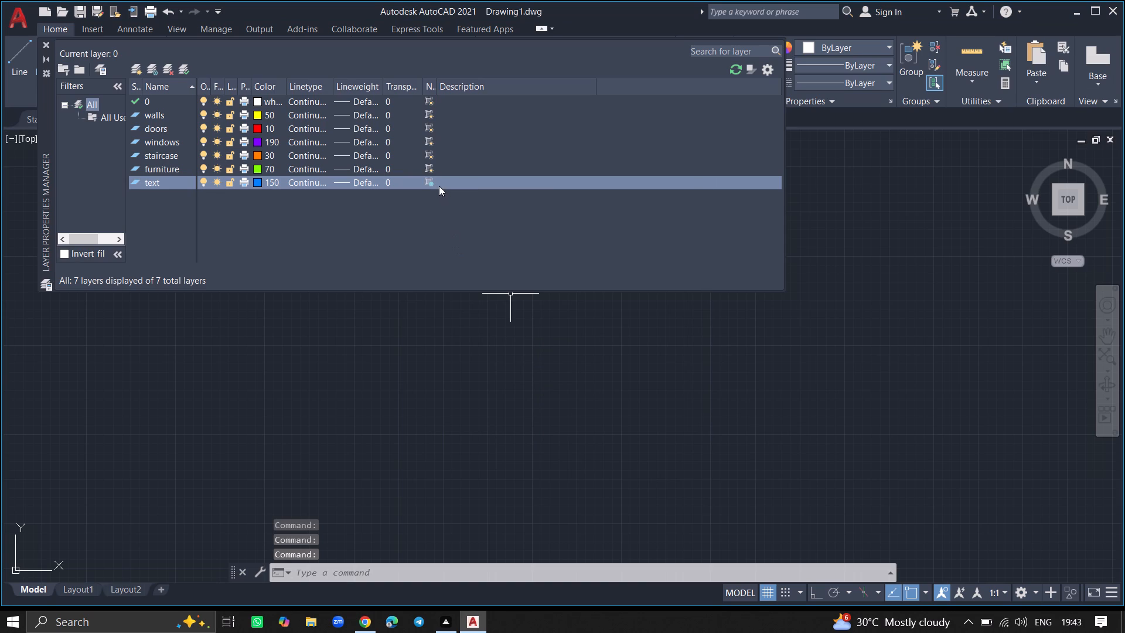
{"action": "left_click", "coordinate": [428, 185]}
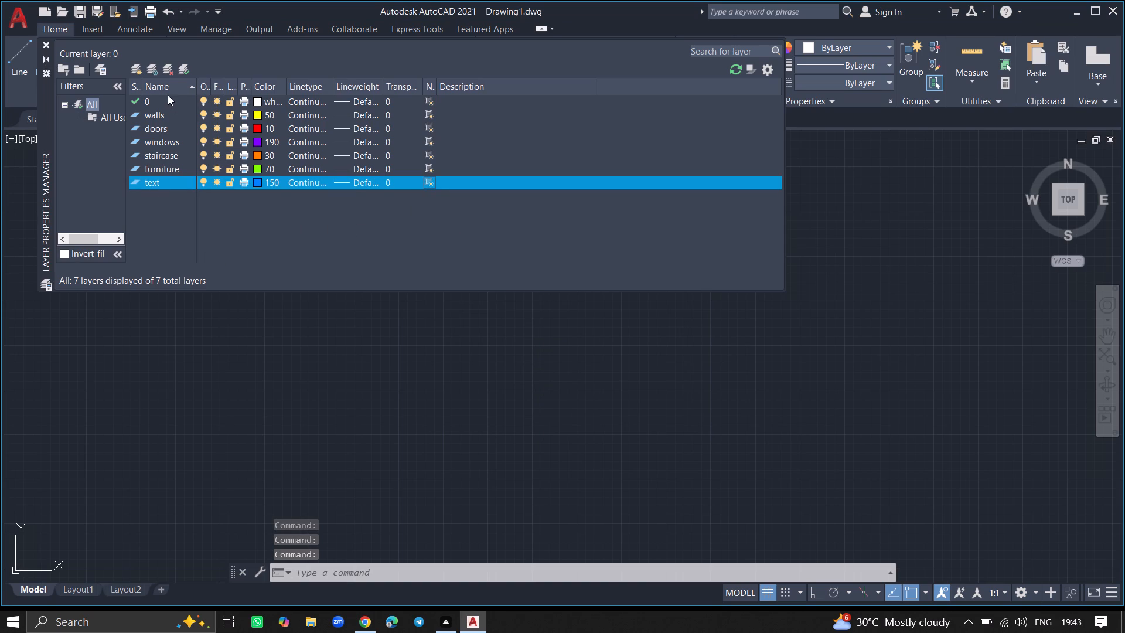
Create a viewport-frozen layer named dimensions, give it light blue index colour 140, and turn off its freeze in new viewports.
{"action": "left_click", "coordinate": [154, 68]}
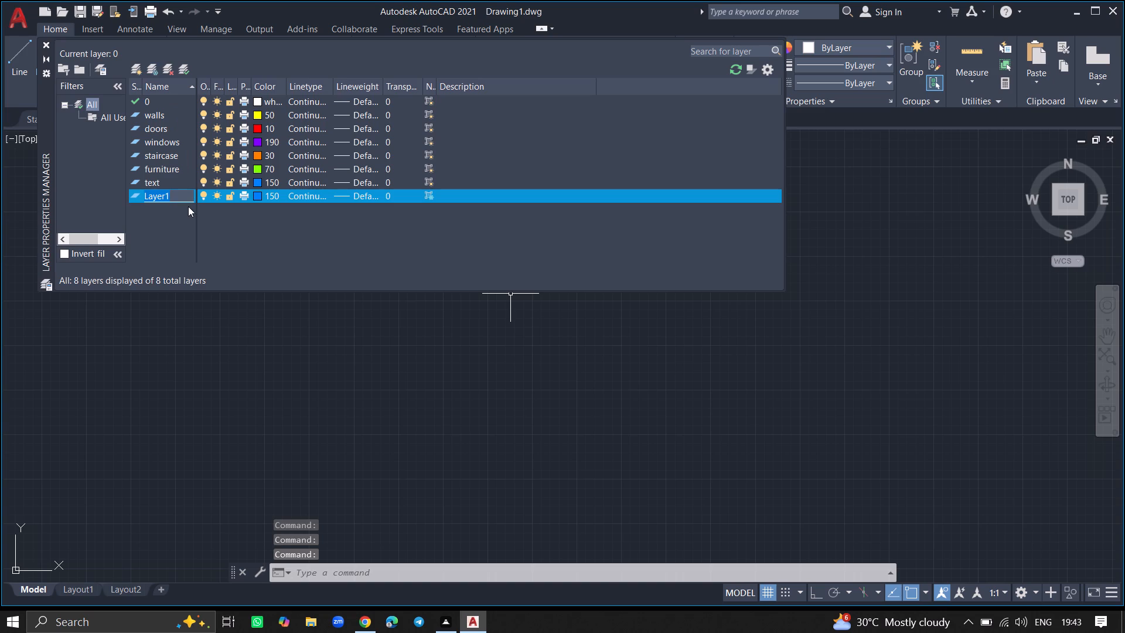
{"action": "key", "text": "BackSpace"}
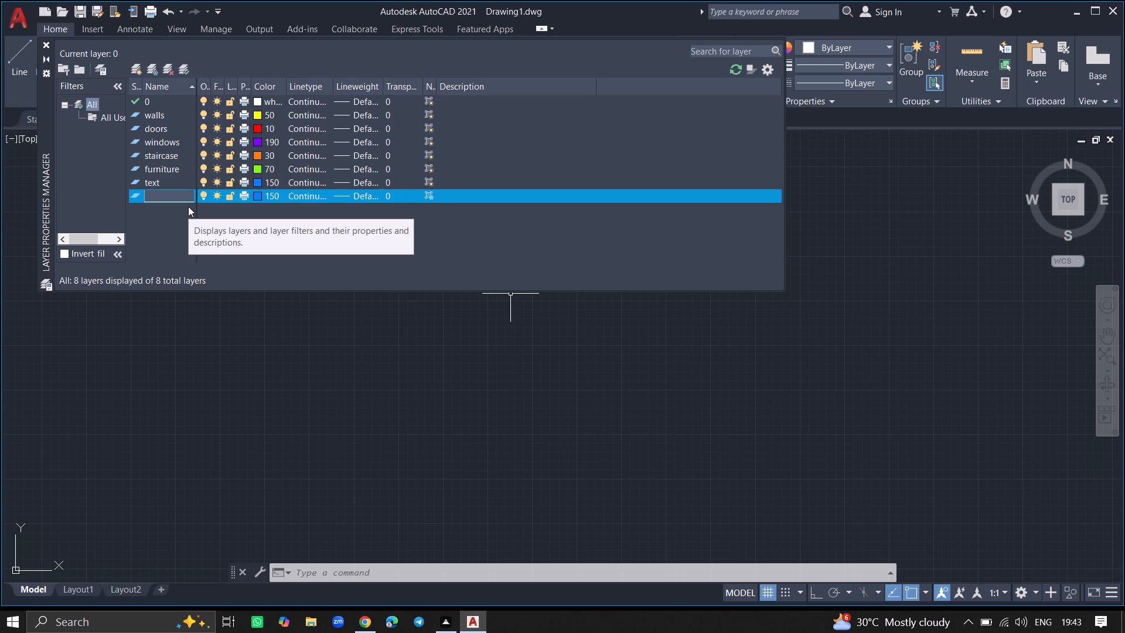
{"action": "type", "text": "dimensions"}
{"action": "left_click", "coordinate": [256, 195]}
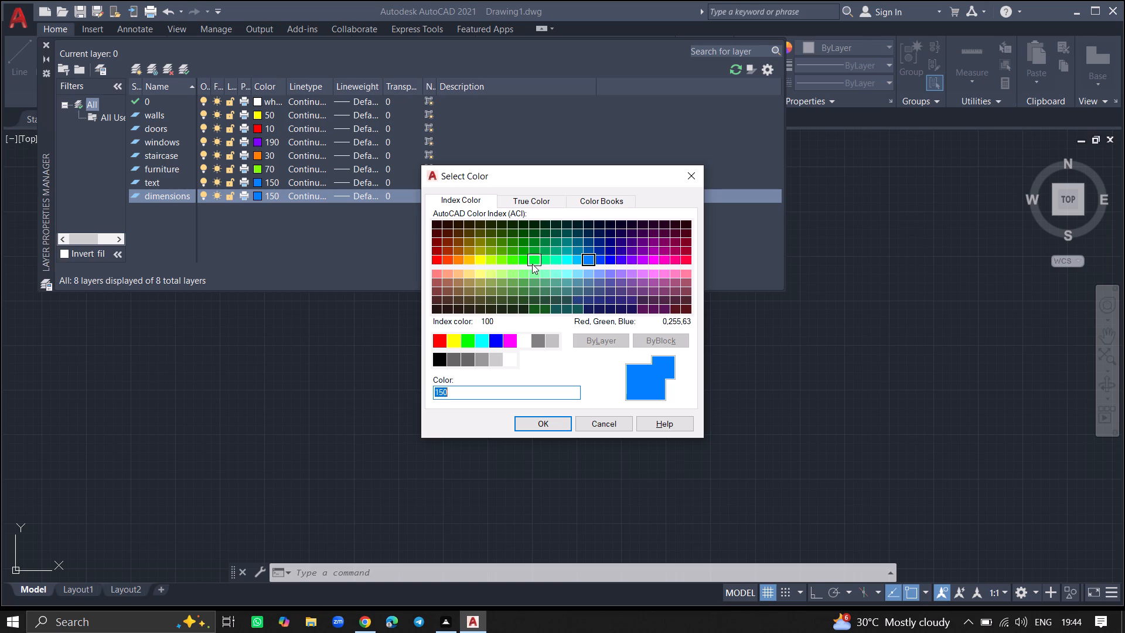
{"action": "left_click", "coordinate": [577, 263]}
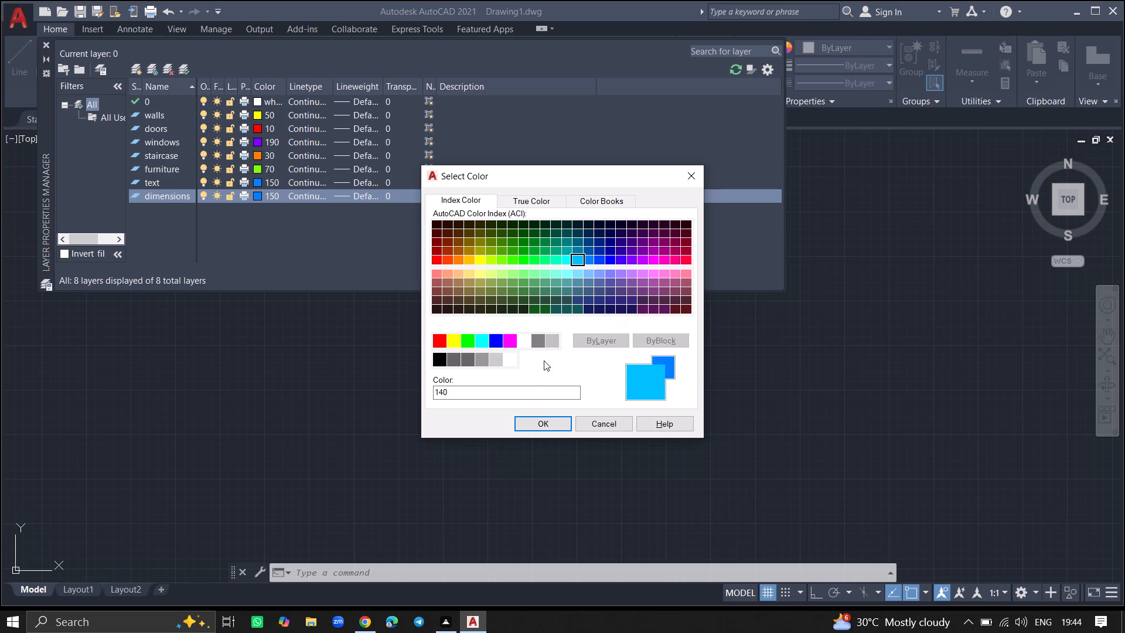
{"action": "left_click", "coordinate": [530, 420]}
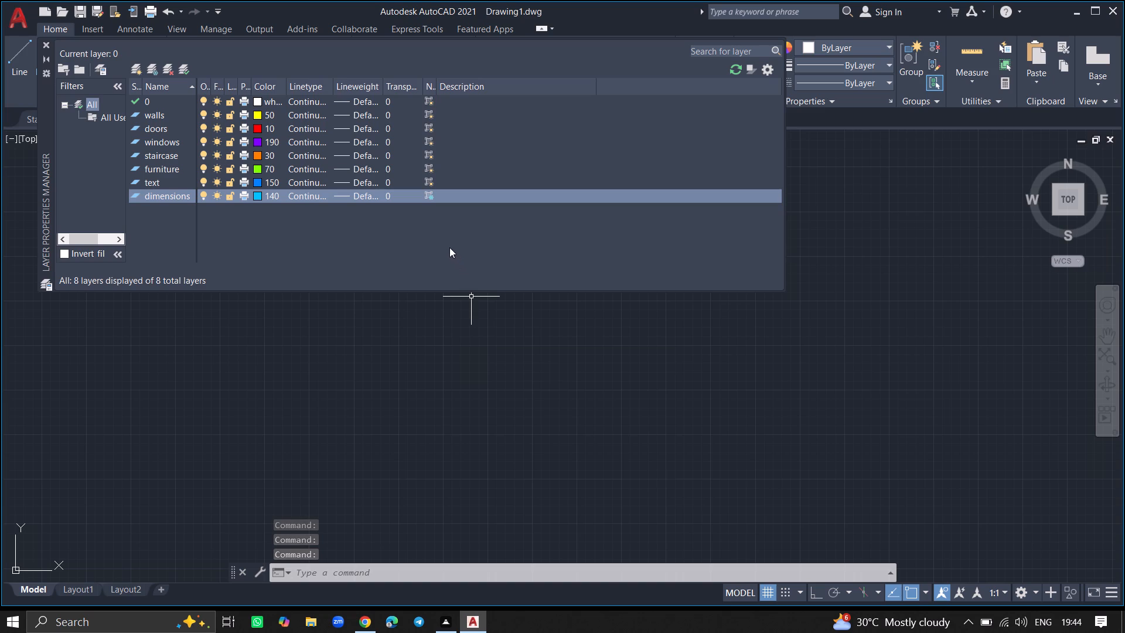
{"action": "left_click", "coordinate": [429, 195]}
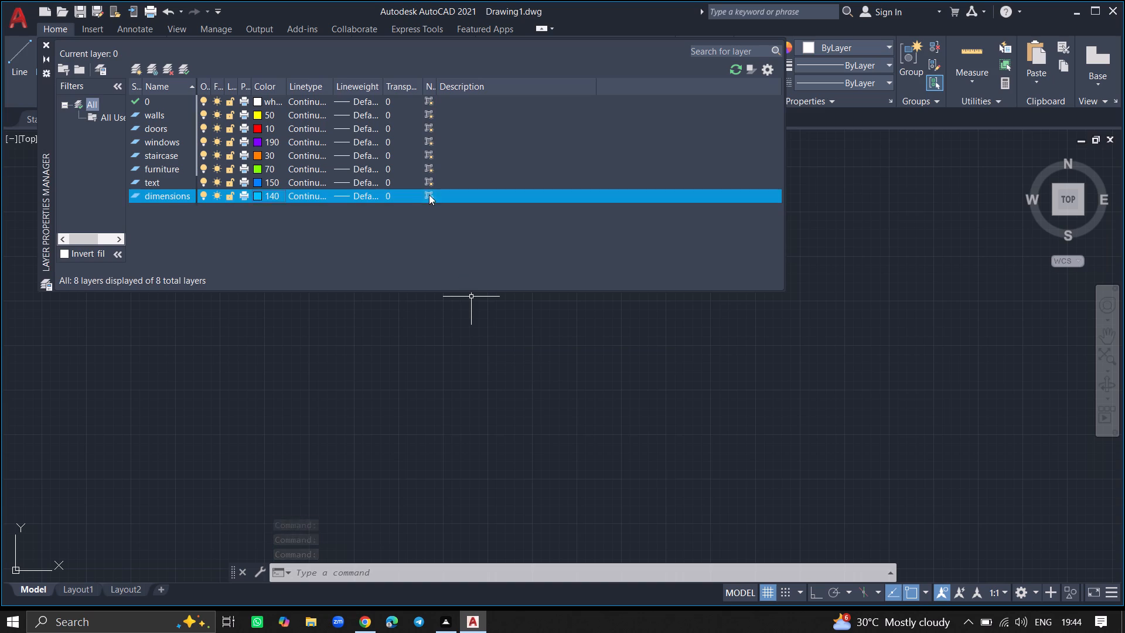
Make the walls layer current and close the layer manager.
{"action": "left_click", "coordinate": [174, 110]}
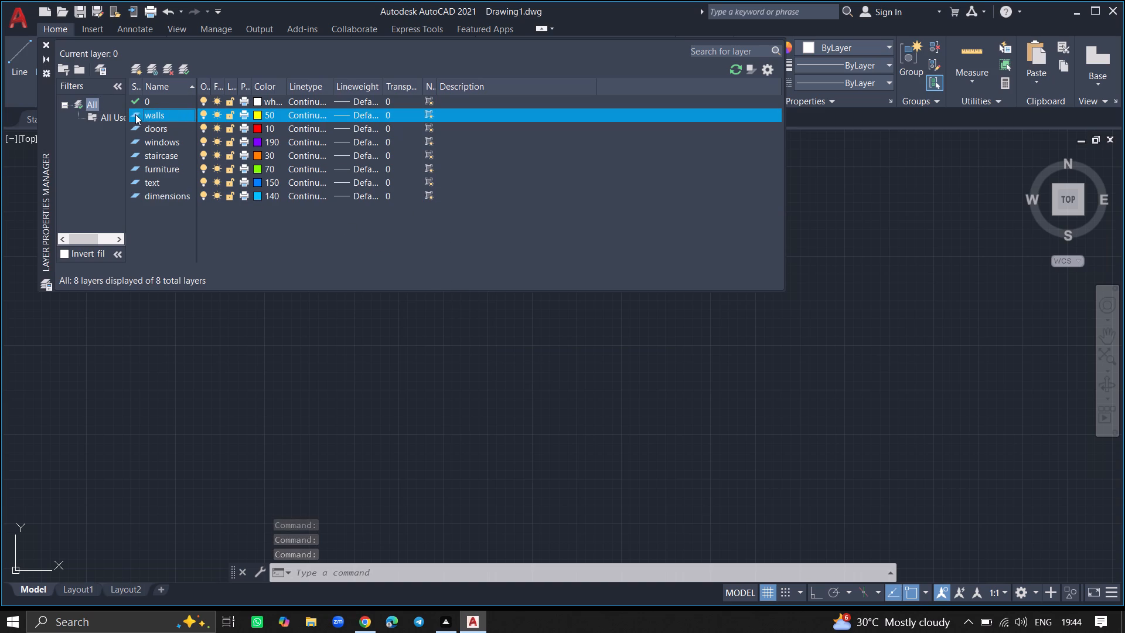
{"action": "double_click", "coordinate": [146, 116]}
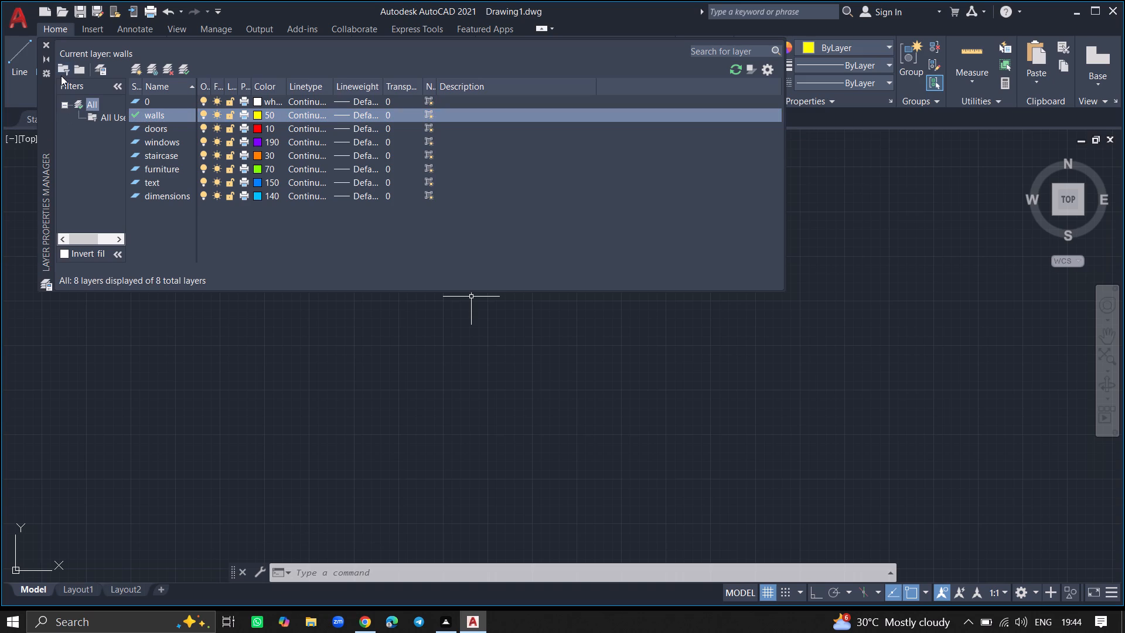
{"action": "left_click", "coordinate": [46, 42]}
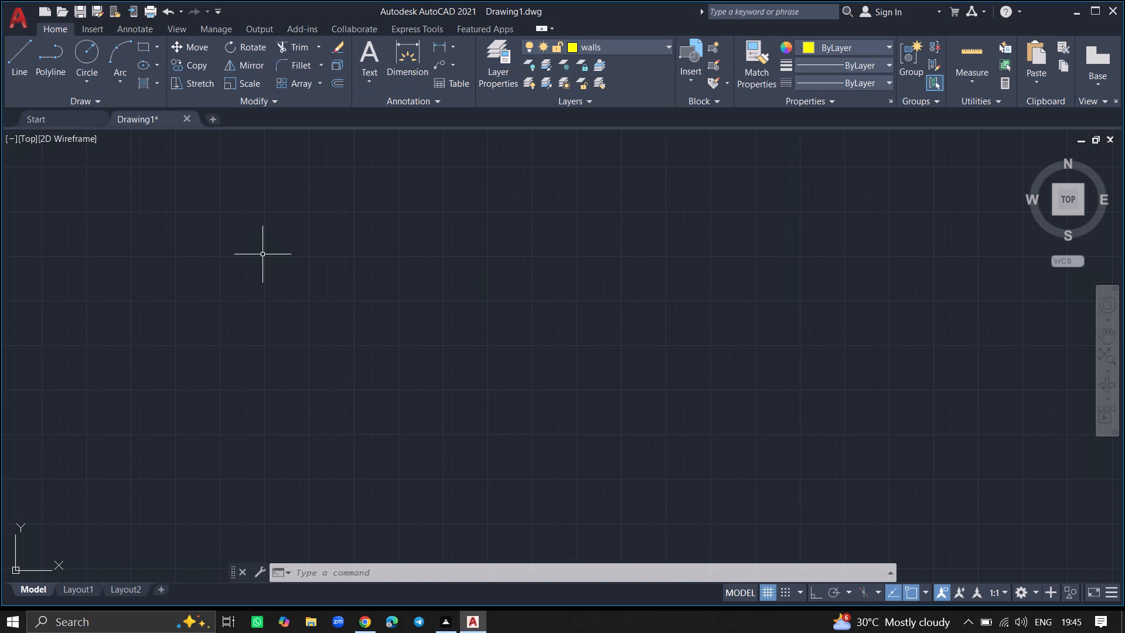
Draw a vertical construction line through the drawing area for the left outer wall face.
{"action": "type", "text": "xl"}
{"action": "key", "text": "Return"}
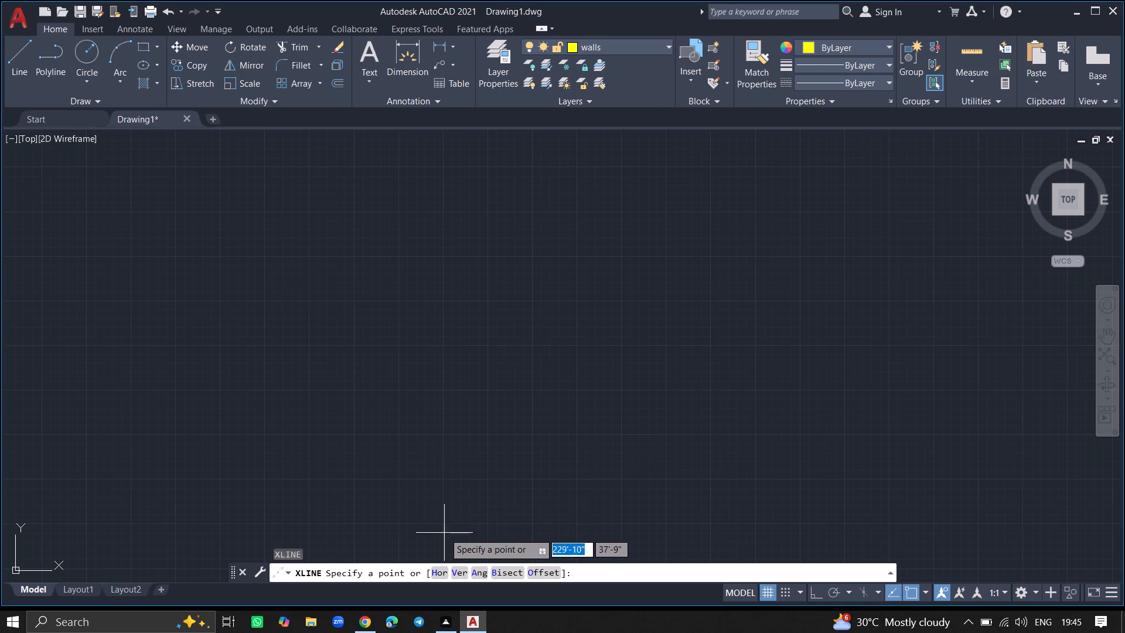
{"action": "left_click", "coordinate": [460, 571]}
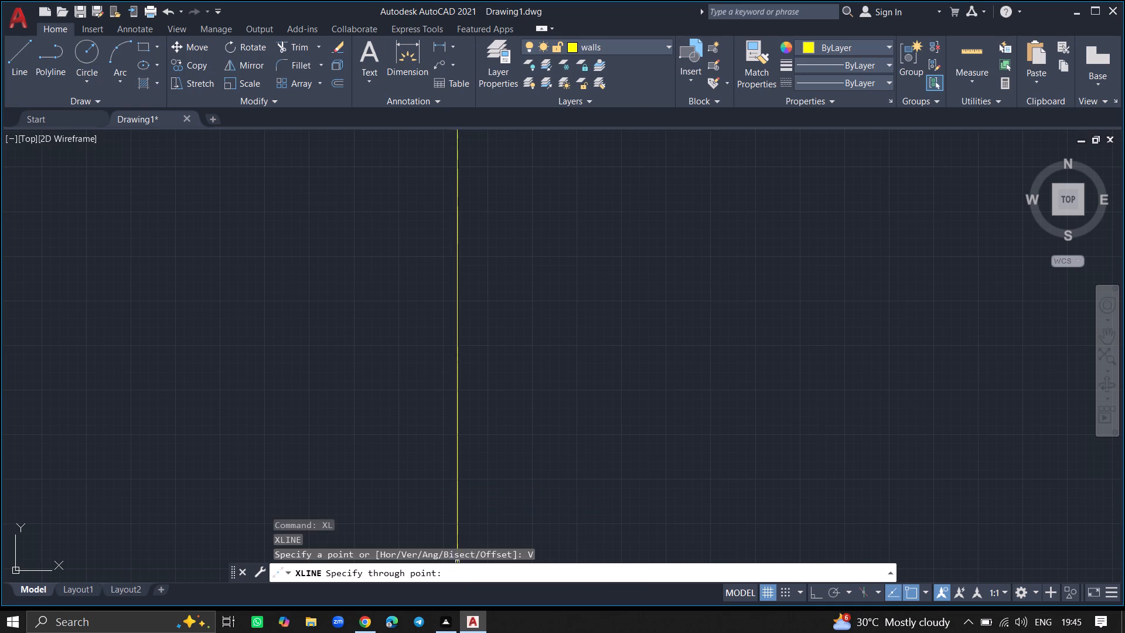
{"action": "left_click", "coordinate": [471, 453]}
{"action": "key", "text": "Return"}
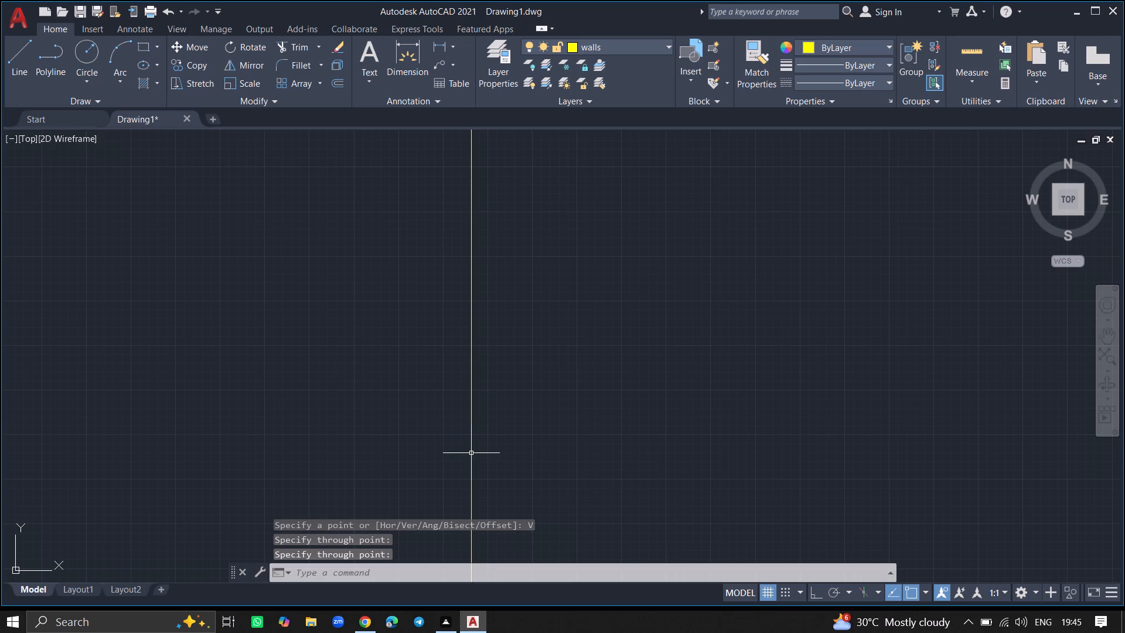
Draw a horizontal construction line crossing the vertical one at its midpoint for the upper outer wall face.
{"action": "type", "text": "xl"}
{"action": "key", "text": "Return"}
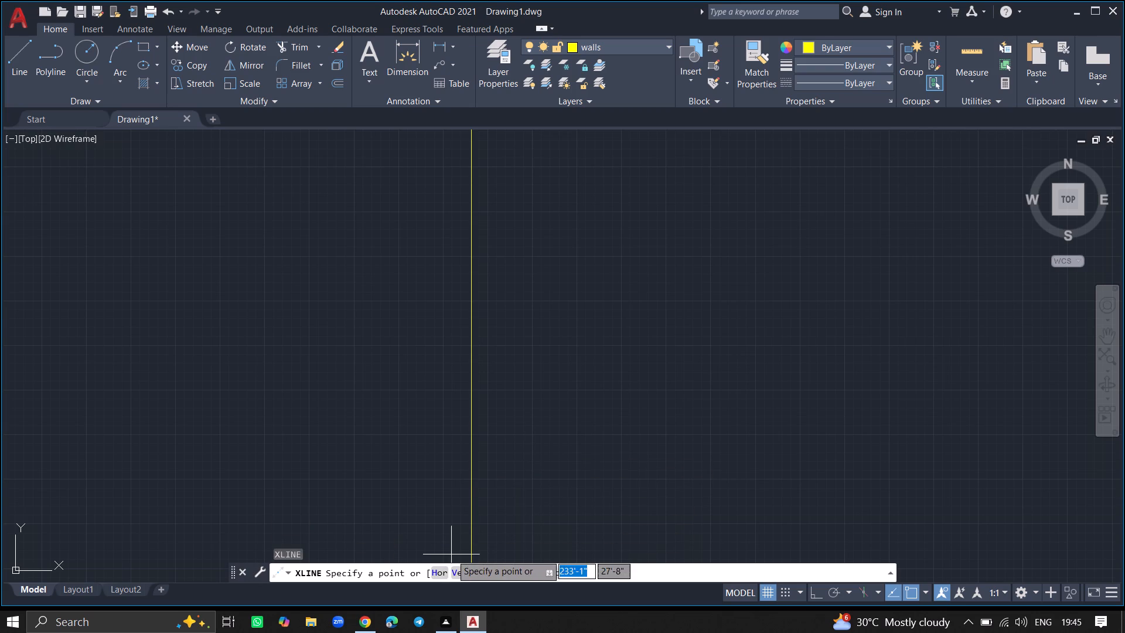
{"action": "left_click", "coordinate": [437, 569]}
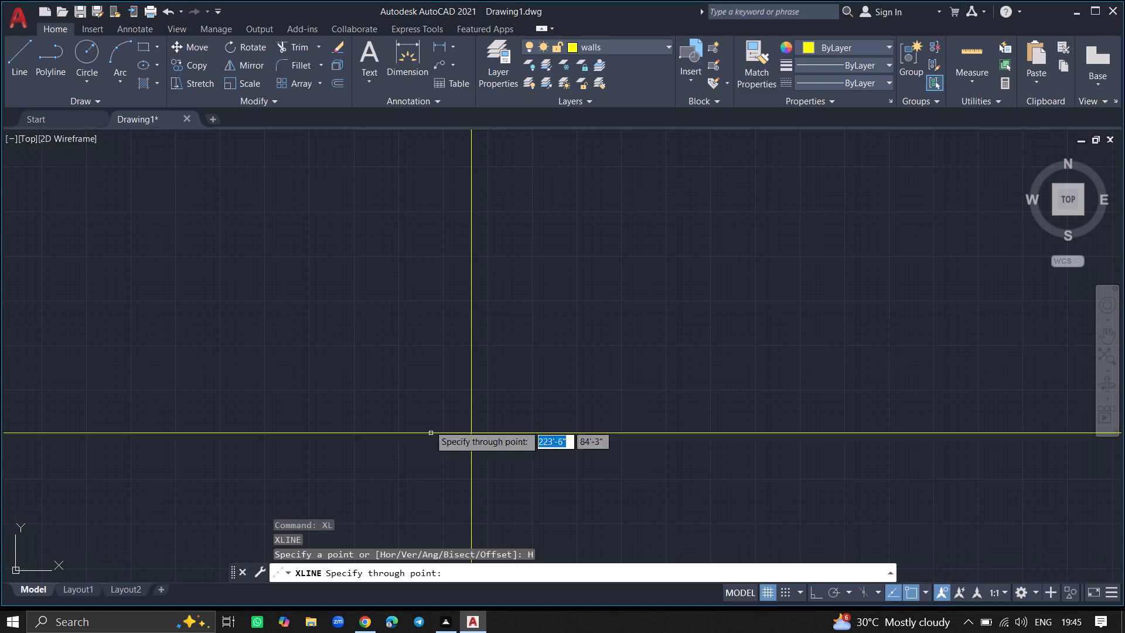
{"action": "left_click", "coordinate": [472, 374]}
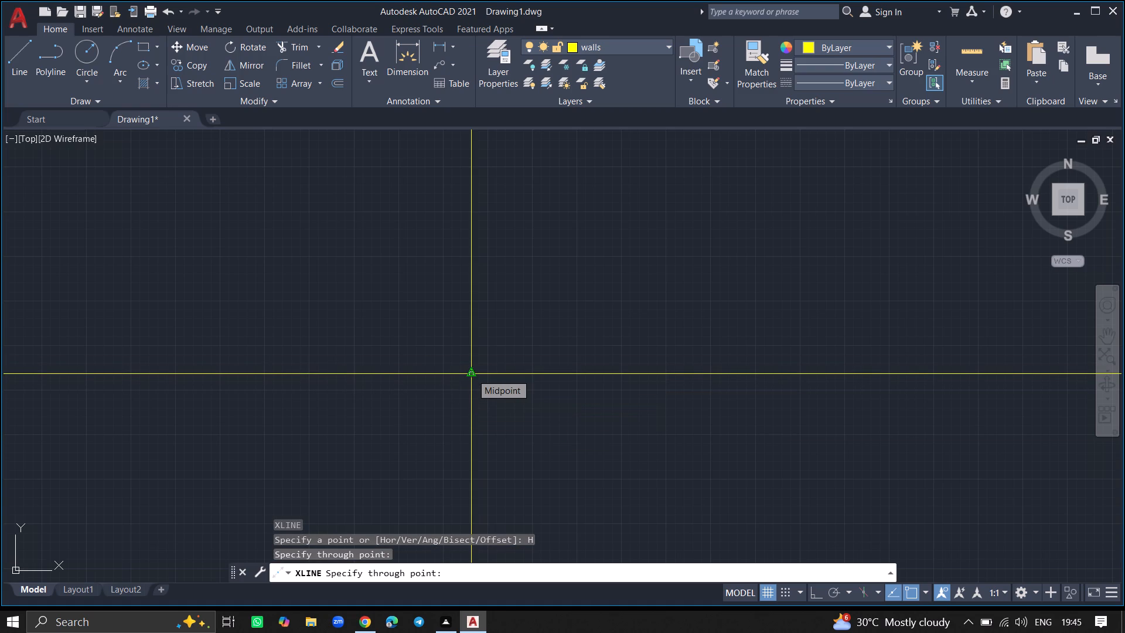
{"action": "key", "text": "Return"}
Offset the vertical construction line 9" to its right and the horizontal one 9" downward to give the walls their thickness.
{"action": "type", "text": "offset"}
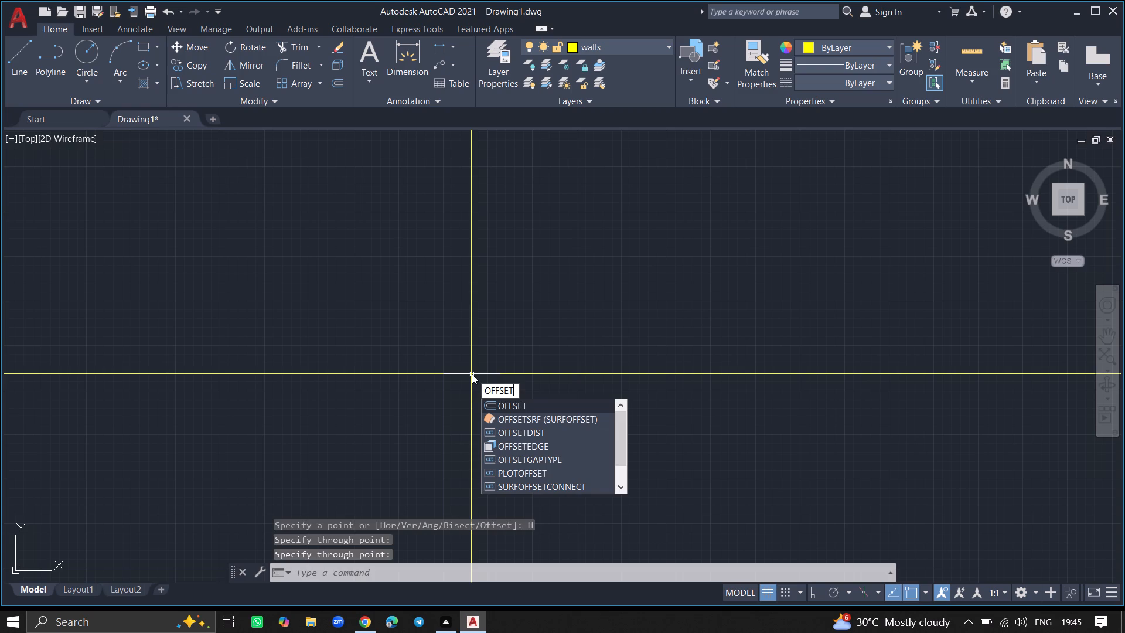
{"action": "key", "text": "Return"}
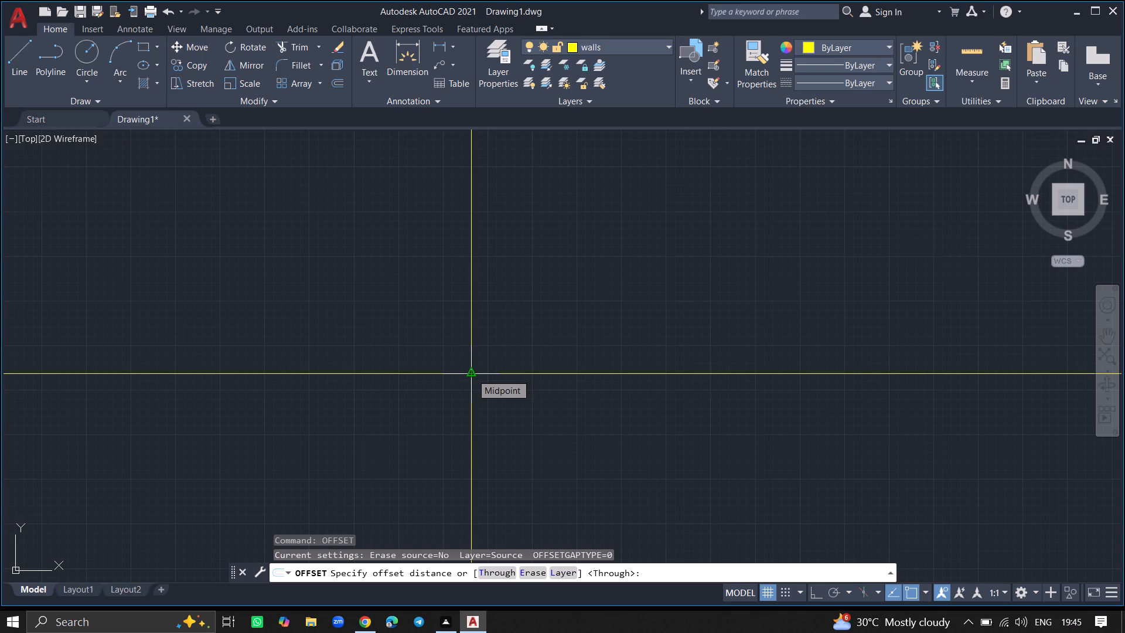
{"action": "scroll", "coordinate": [472, 374], "scroll_direction": "up", "scroll_amount": 4, "text": "ctrl"}
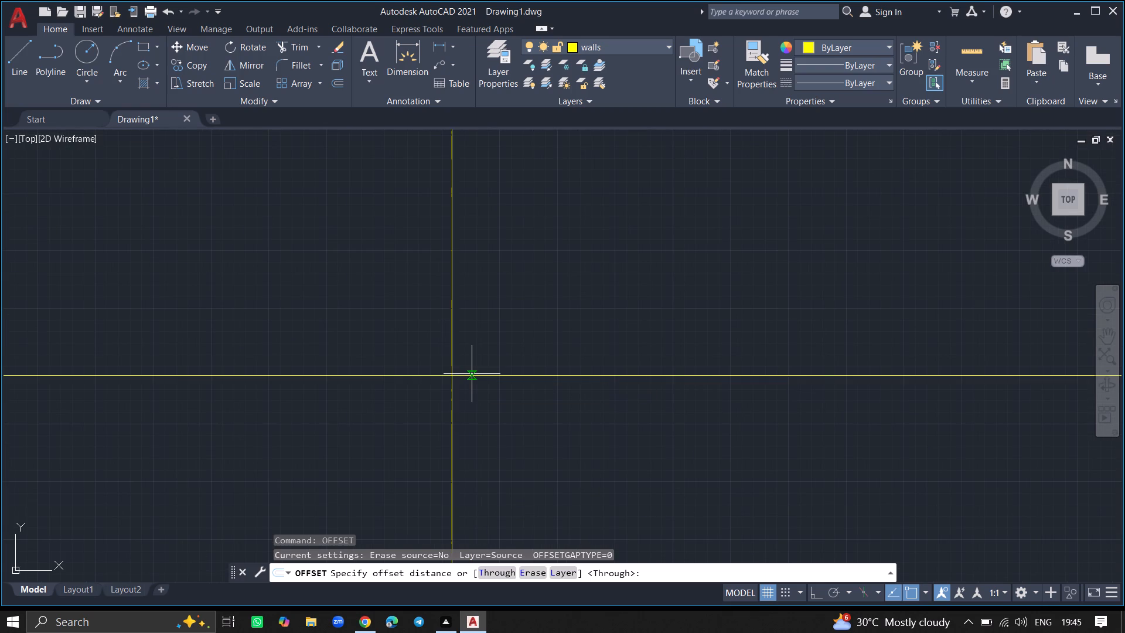
{"action": "key", "text": "9"}
{"action": "key", "text": "shift+quotedbl"}
{"action": "key", "text": "Return"}
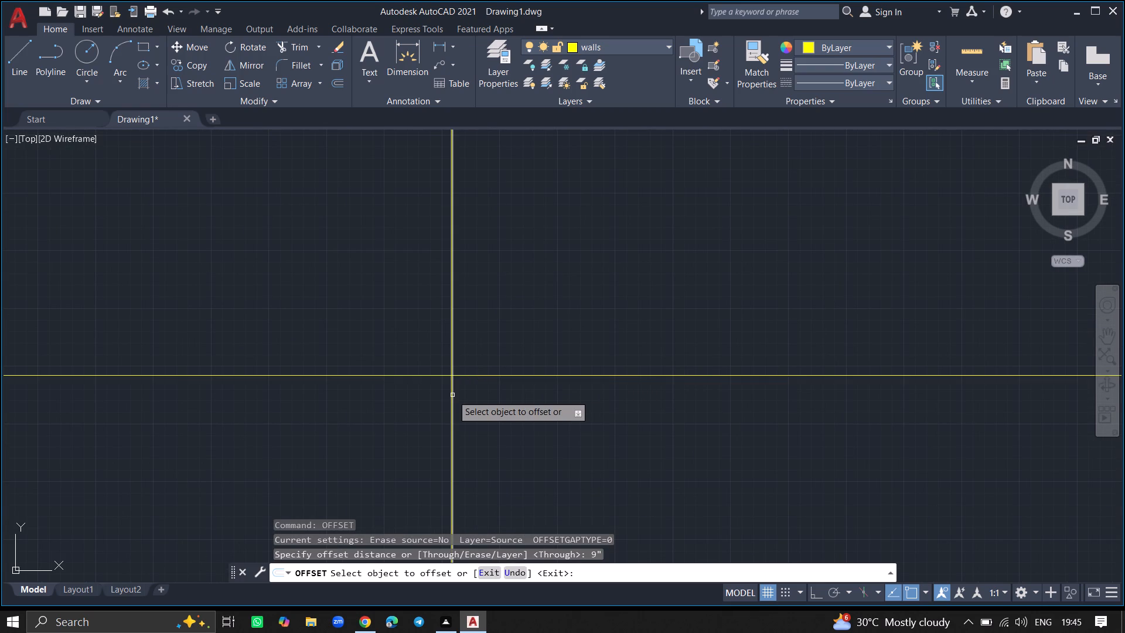
{"action": "left_click", "coordinate": [452, 395]}
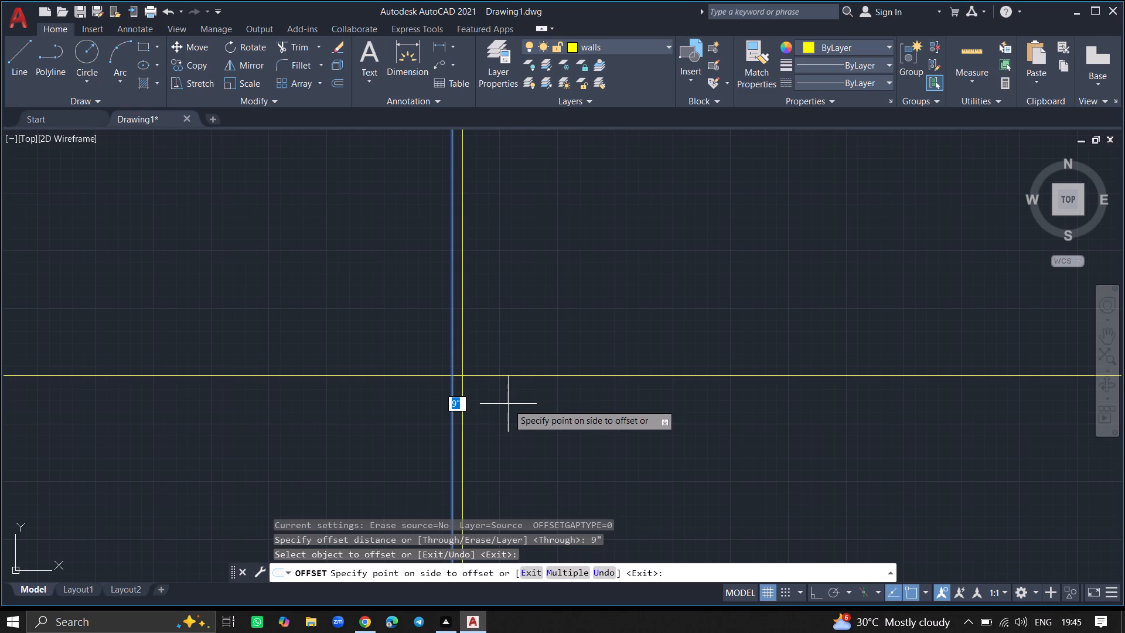
{"action": "left_click", "coordinate": [508, 404]}
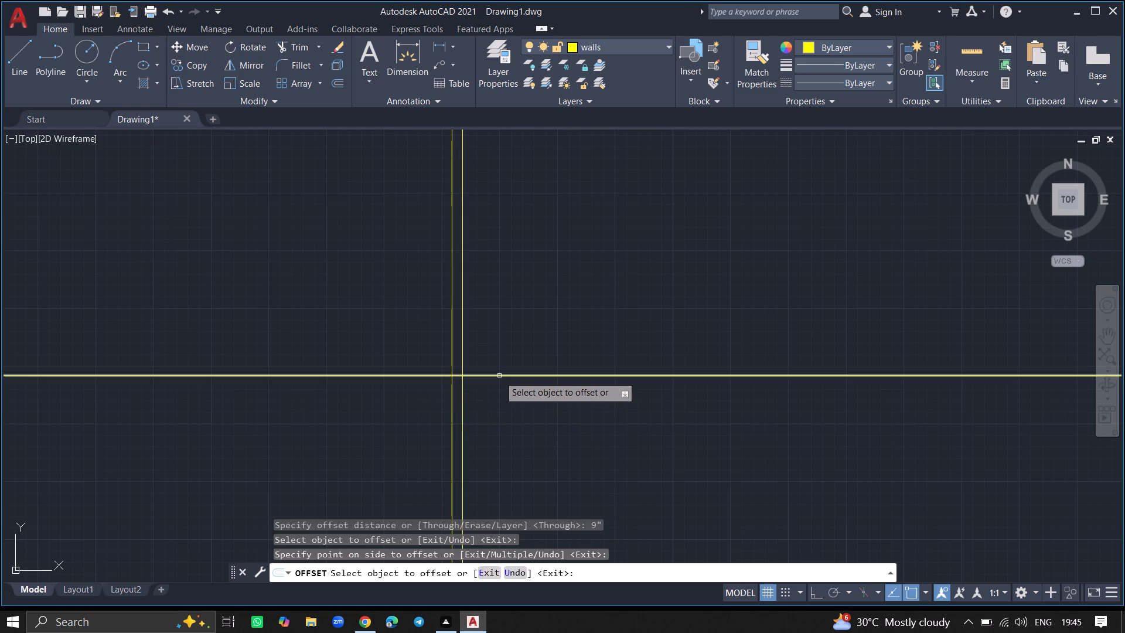
{"action": "left_click", "coordinate": [499, 376]}
{"action": "left_click", "coordinate": [507, 454]}
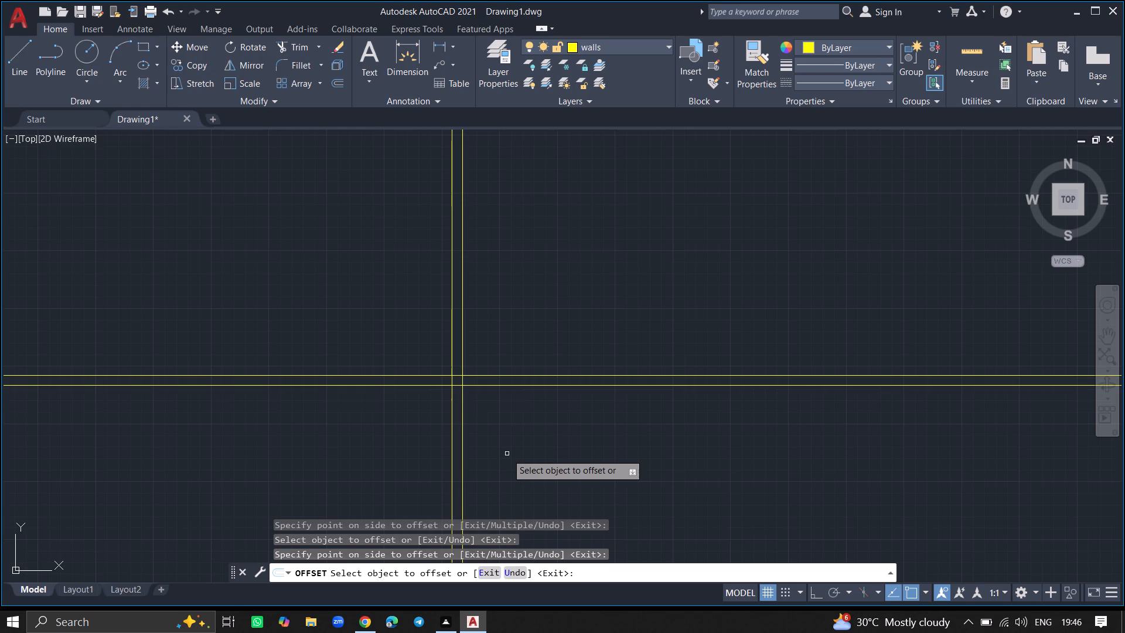
{"action": "key", "text": "Return"}
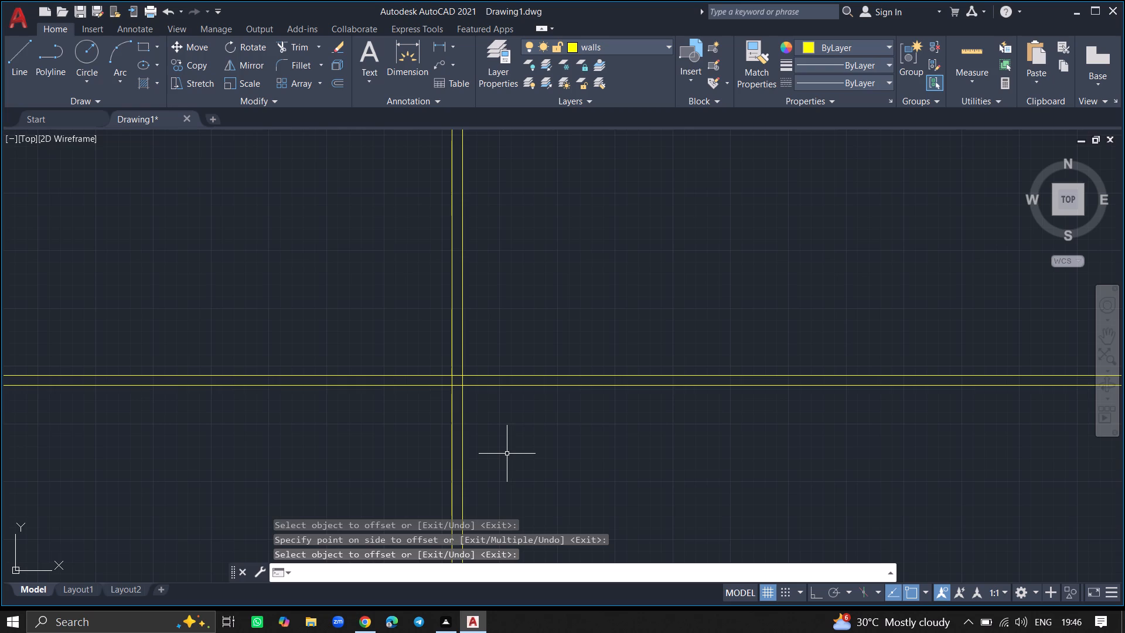
Trim the construction line ends that extend above and left of the crossing to form the upper-left wall corner.
{"action": "type", "text": "trim"}
{"action": "key", "text": "Return"}
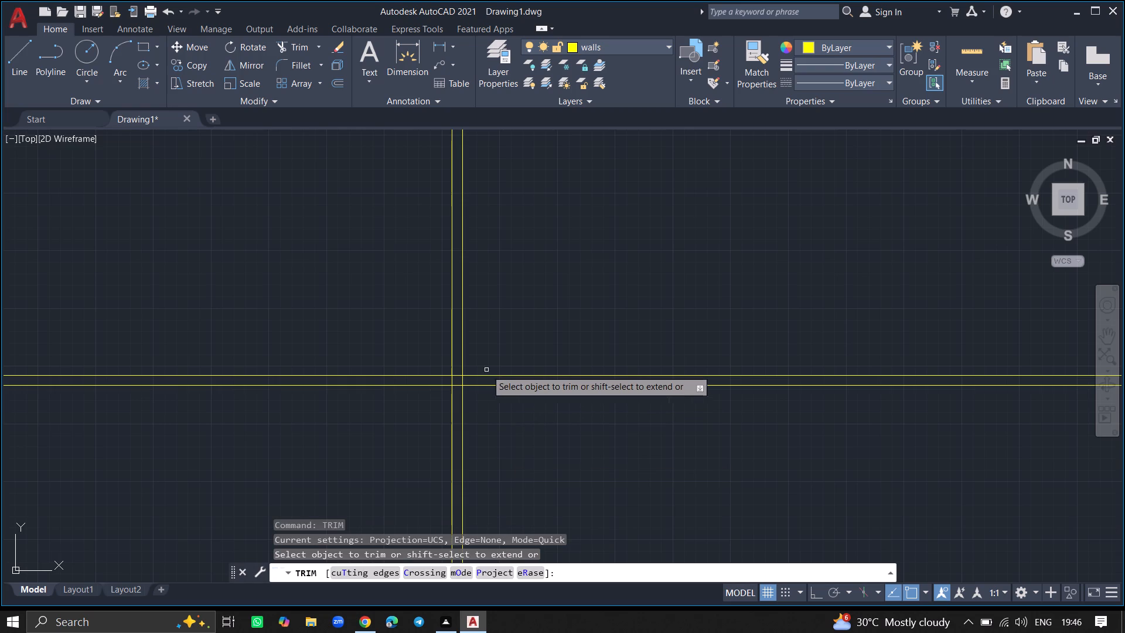
{"action": "left_click", "coordinate": [462, 352]}
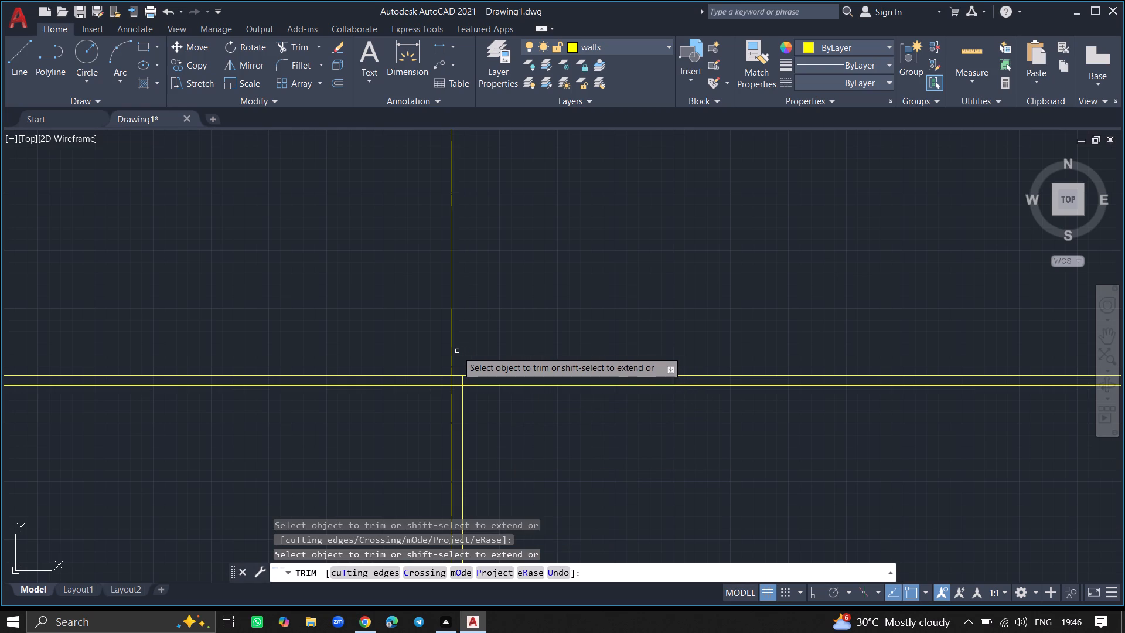
{"action": "left_click", "coordinate": [454, 351]}
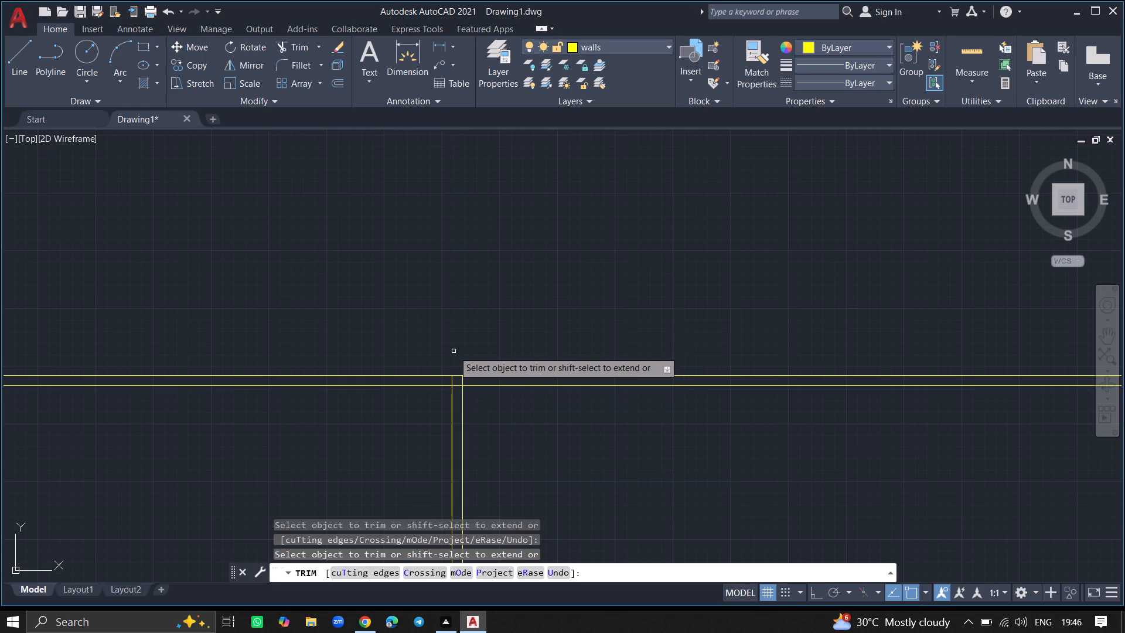
{"action": "left_click", "coordinate": [431, 375]}
{"action": "left_click", "coordinate": [431, 386]}
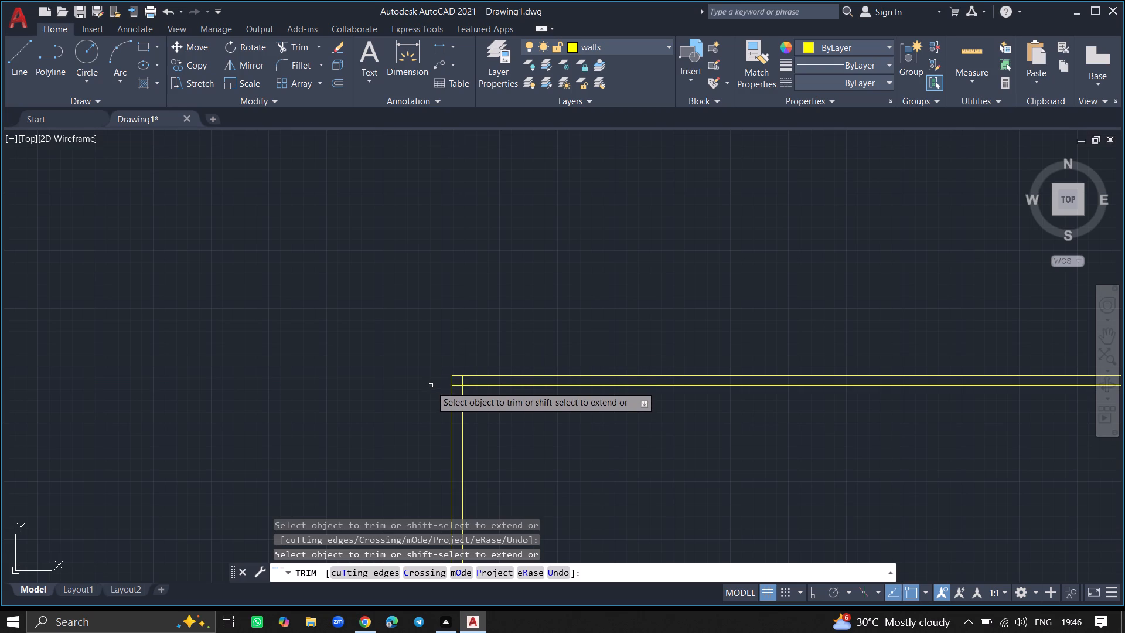
{"action": "key", "text": "Return"}
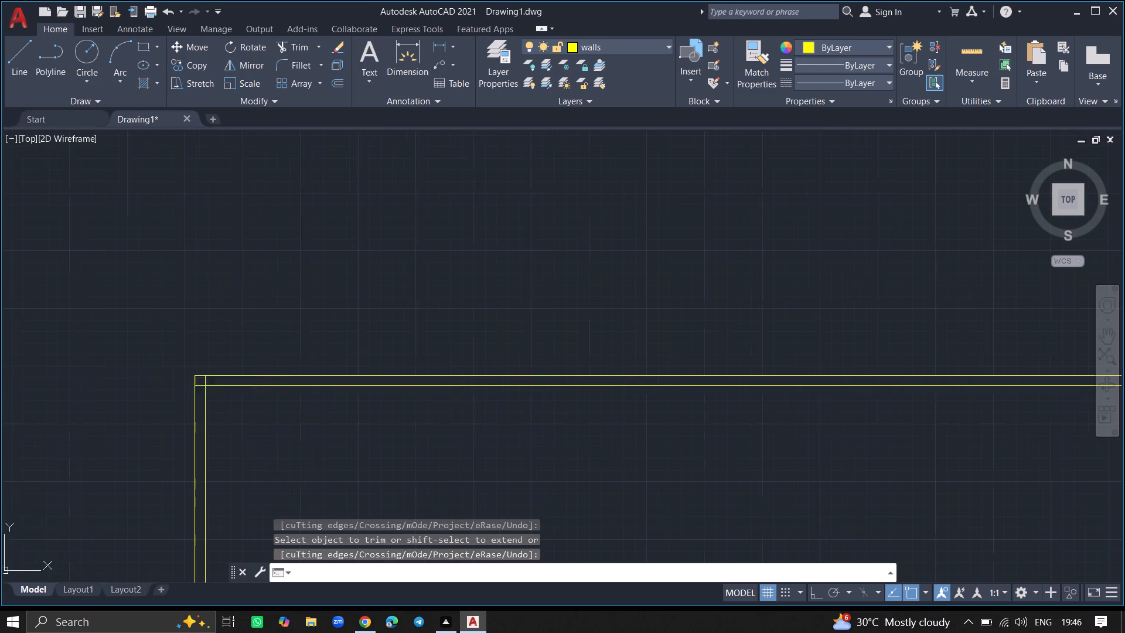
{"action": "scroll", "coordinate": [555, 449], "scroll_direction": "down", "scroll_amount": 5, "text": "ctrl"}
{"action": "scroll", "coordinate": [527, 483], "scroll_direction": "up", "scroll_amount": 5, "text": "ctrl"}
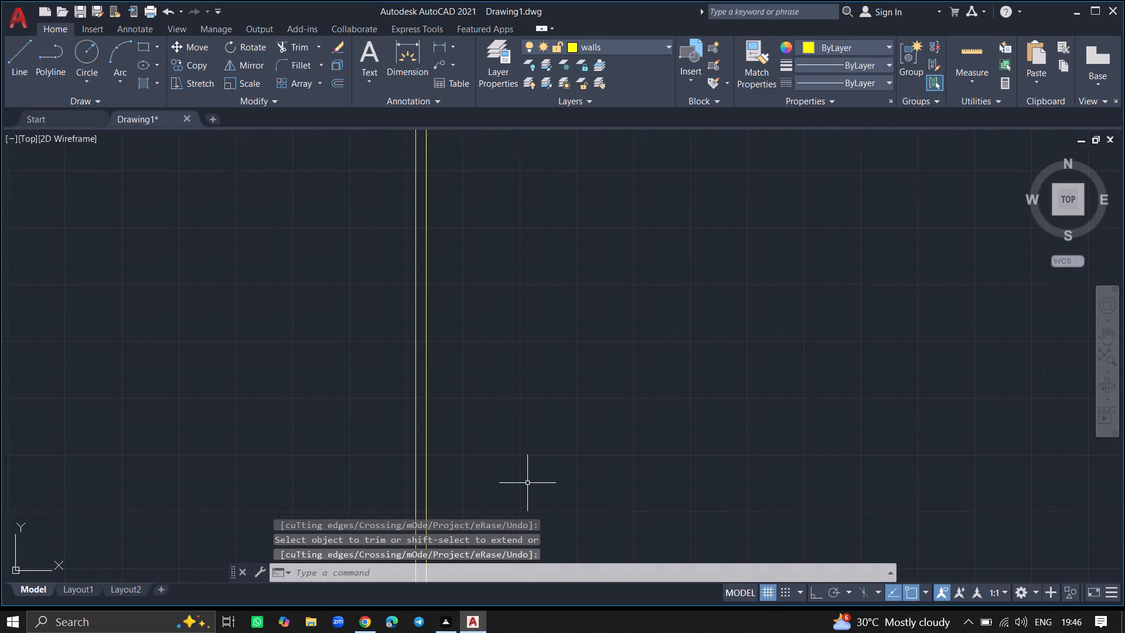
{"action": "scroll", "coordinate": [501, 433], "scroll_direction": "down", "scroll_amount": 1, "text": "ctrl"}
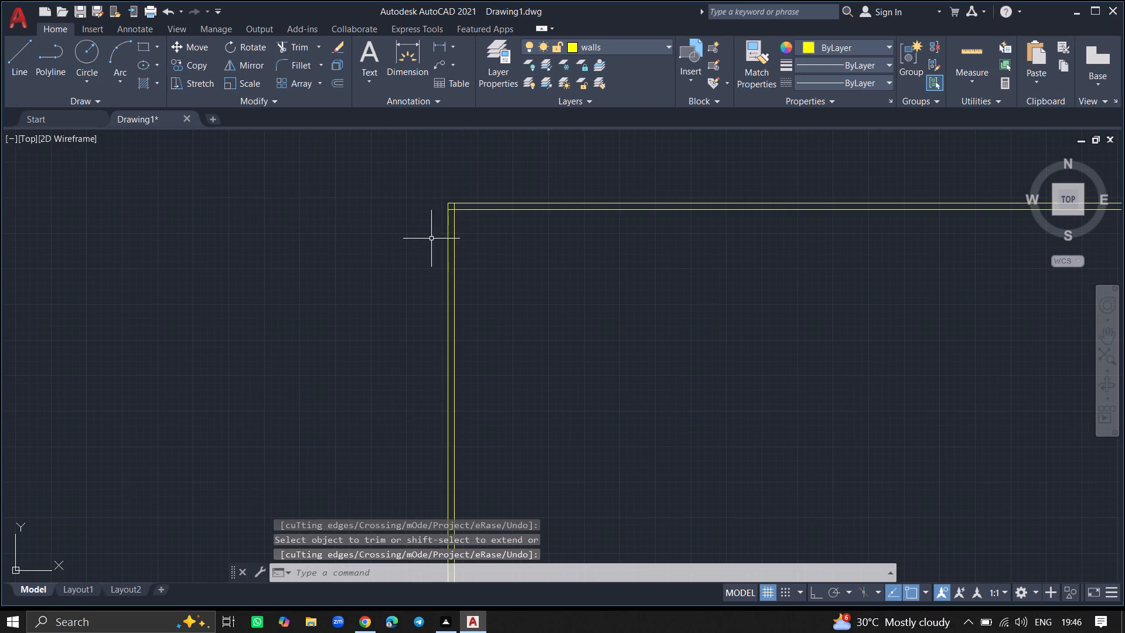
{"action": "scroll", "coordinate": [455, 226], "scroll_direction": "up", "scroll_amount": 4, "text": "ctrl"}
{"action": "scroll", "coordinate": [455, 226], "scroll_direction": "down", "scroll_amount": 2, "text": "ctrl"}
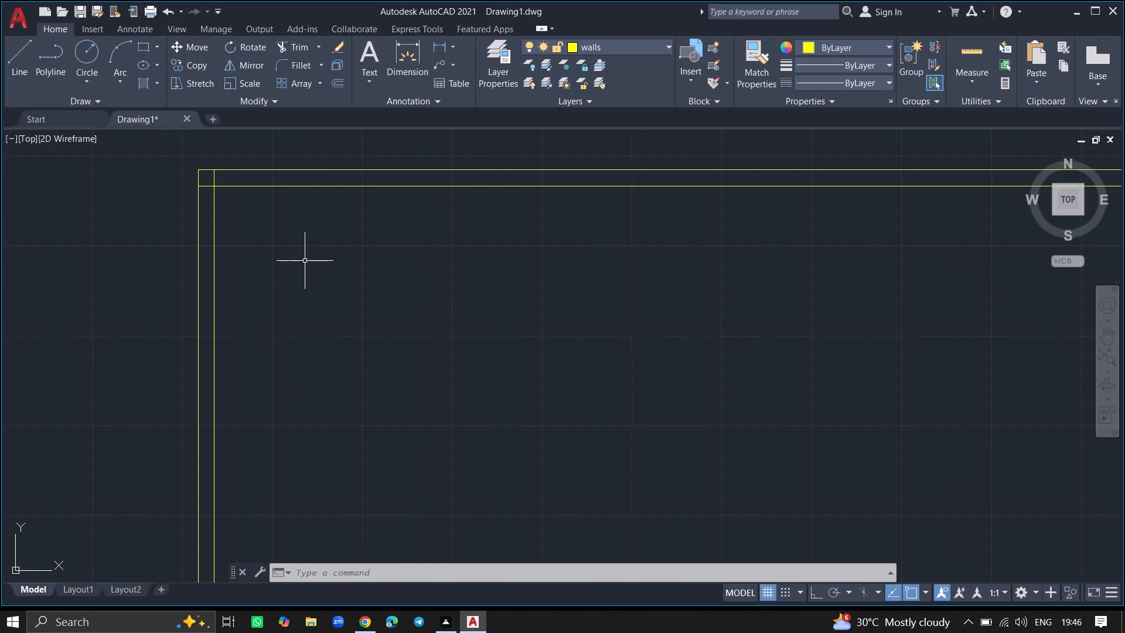
Save the drawing in the Documents folder under the file name double building.
{"action": "key", "text": "ctrl+s"}
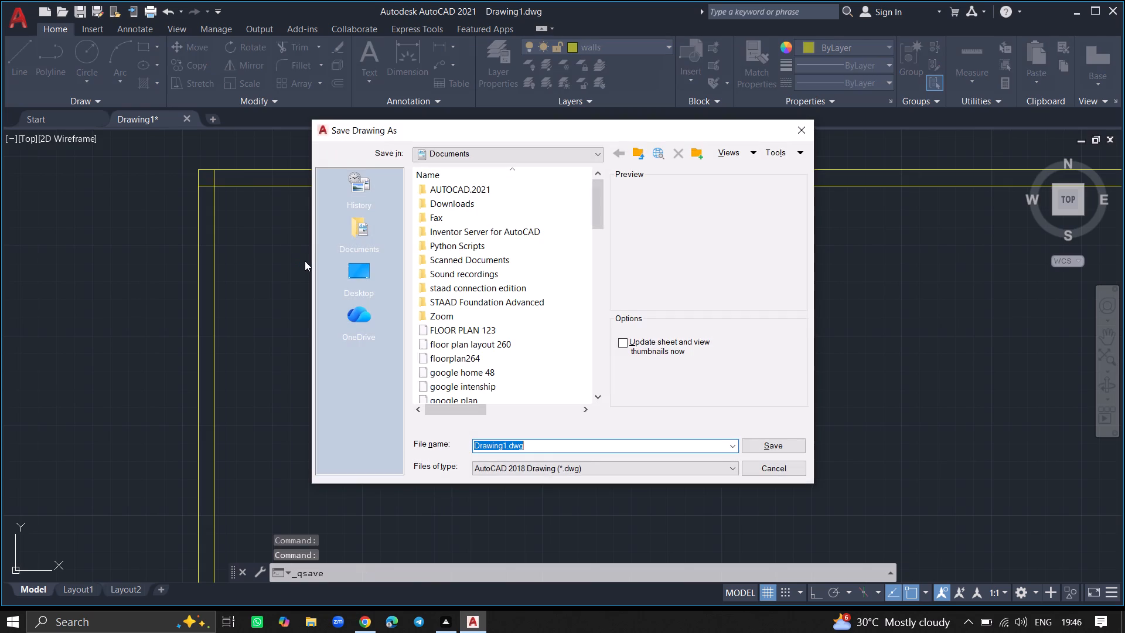
{"action": "key", "text": "BackSpace"}
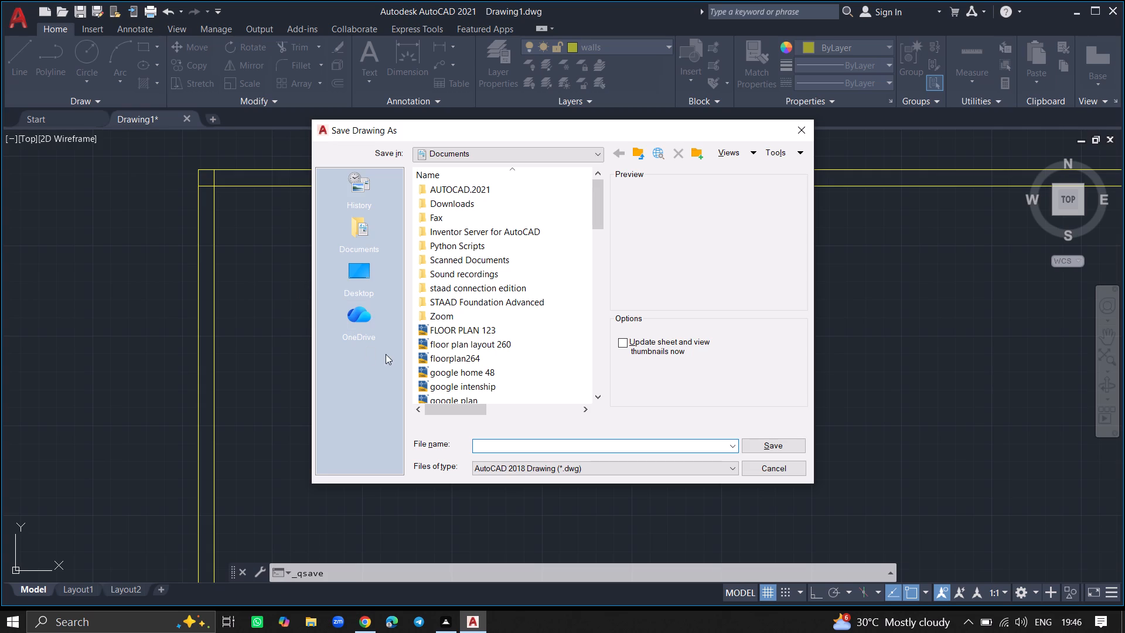
{"action": "left_click", "coordinate": [490, 445]}
{"action": "type", "text": "double"}
{"action": "key", "text": "space"}
{"action": "type", "text": "building"}
{"action": "left_click", "coordinate": [768, 445]}
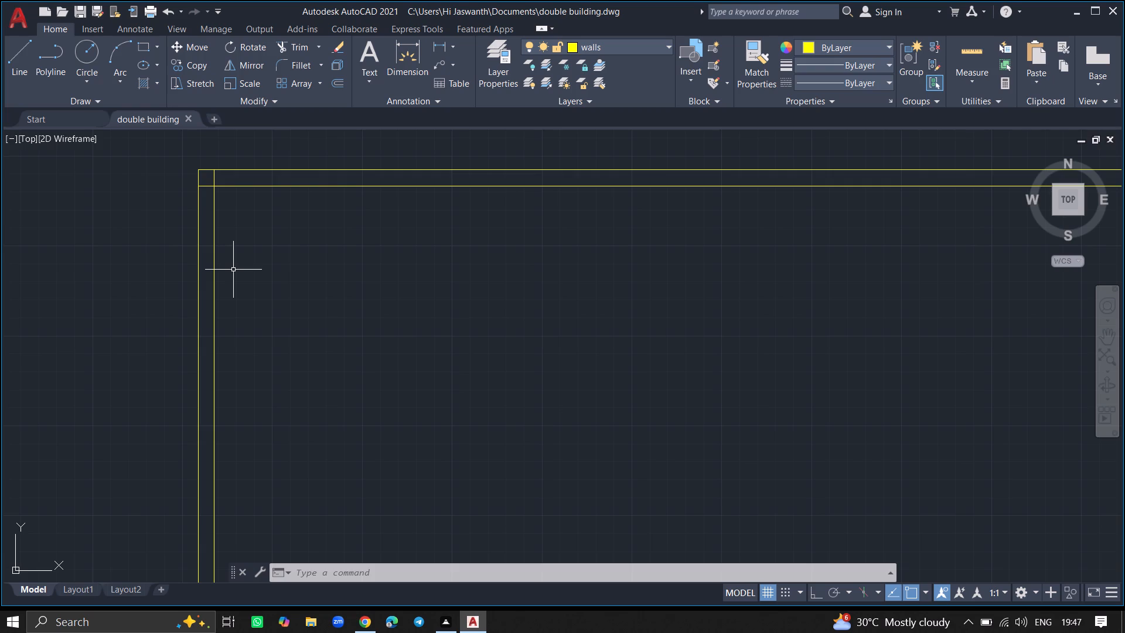
Offset the inner face of the left wall 10' to the right to mark the first room's width.
{"action": "type", "text": "offset"}
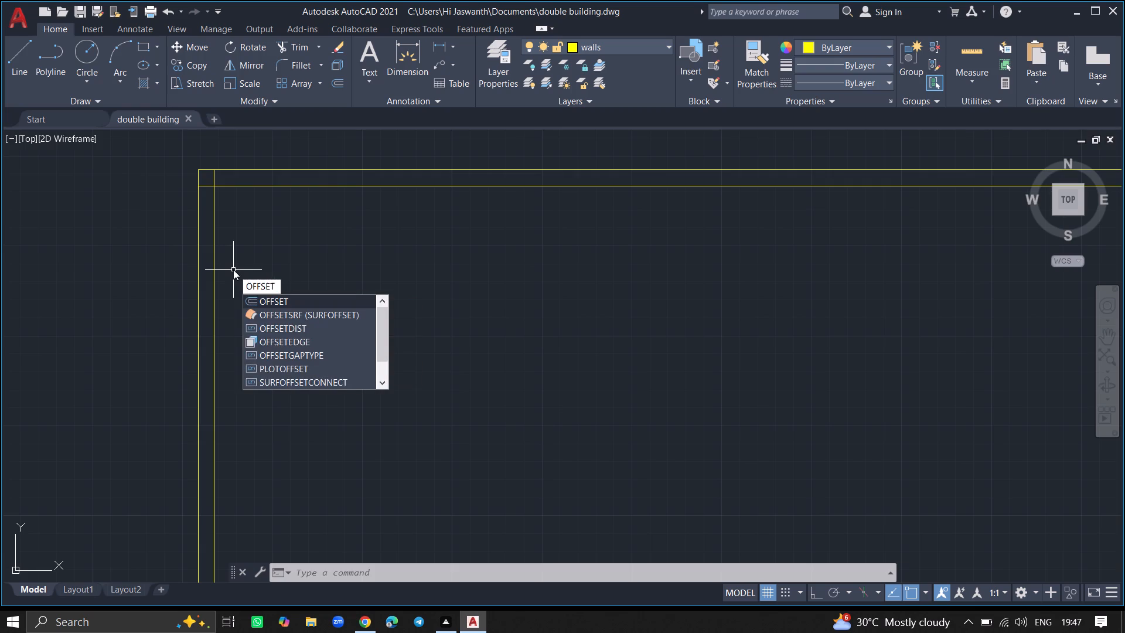
{"action": "key", "text": "Return"}
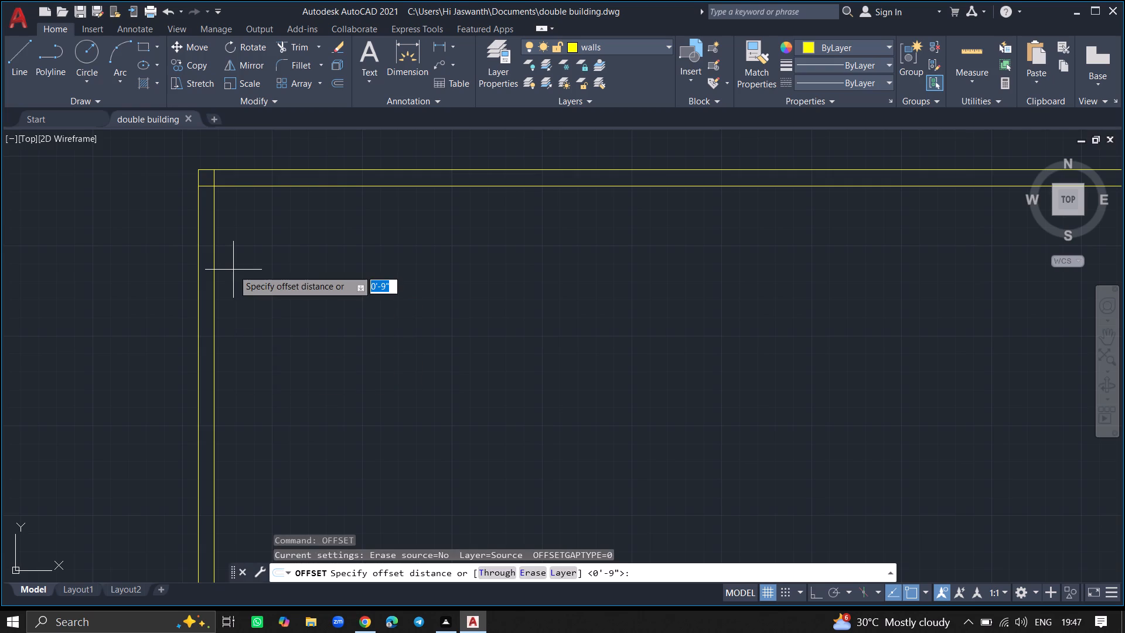
{"action": "type", "text": "10'"}
{"action": "key", "text": "Return"}
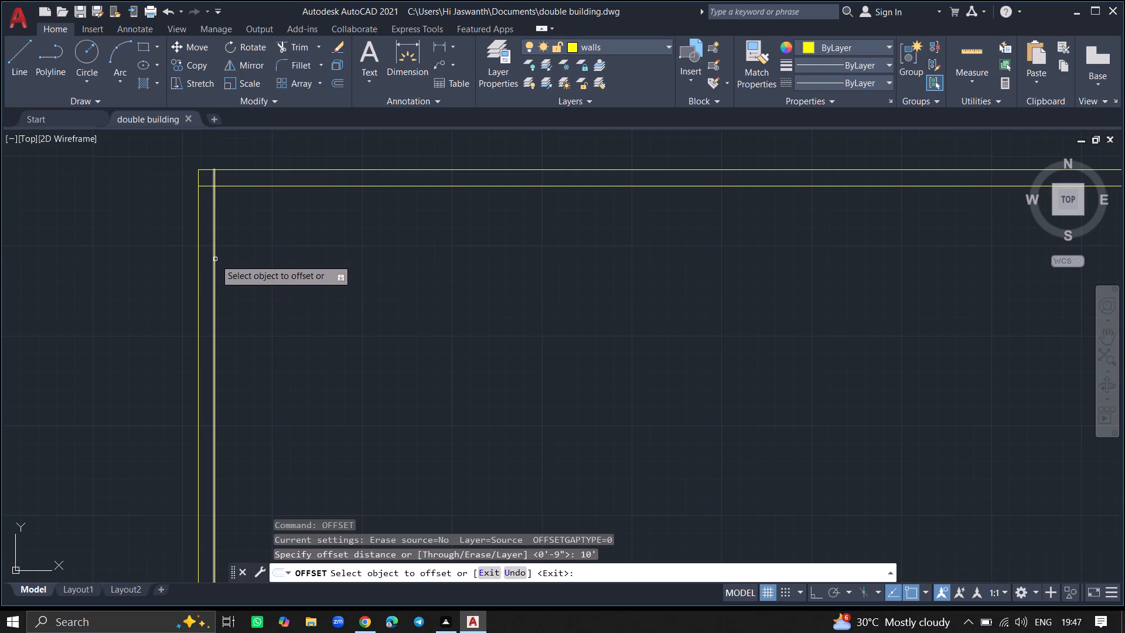
{"action": "left_click", "coordinate": [214, 258]}
{"action": "left_click", "coordinate": [276, 271]}
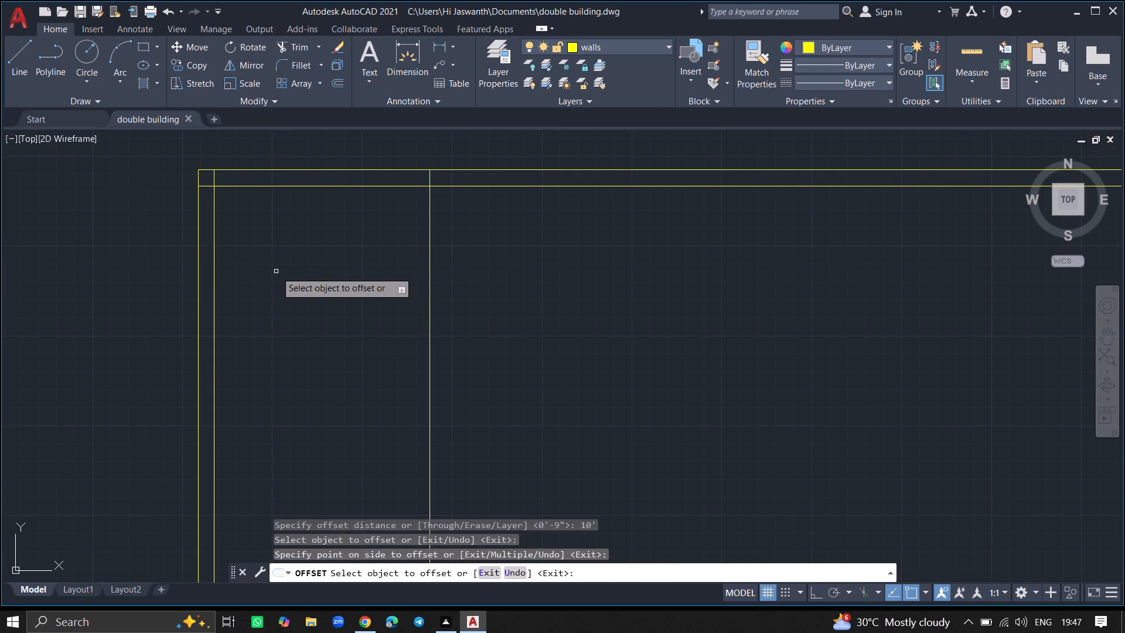
Offset the vertical line marking the first room's width 9" to the right to give that partition wall its thickness.
{"action": "key", "text": "Return"}
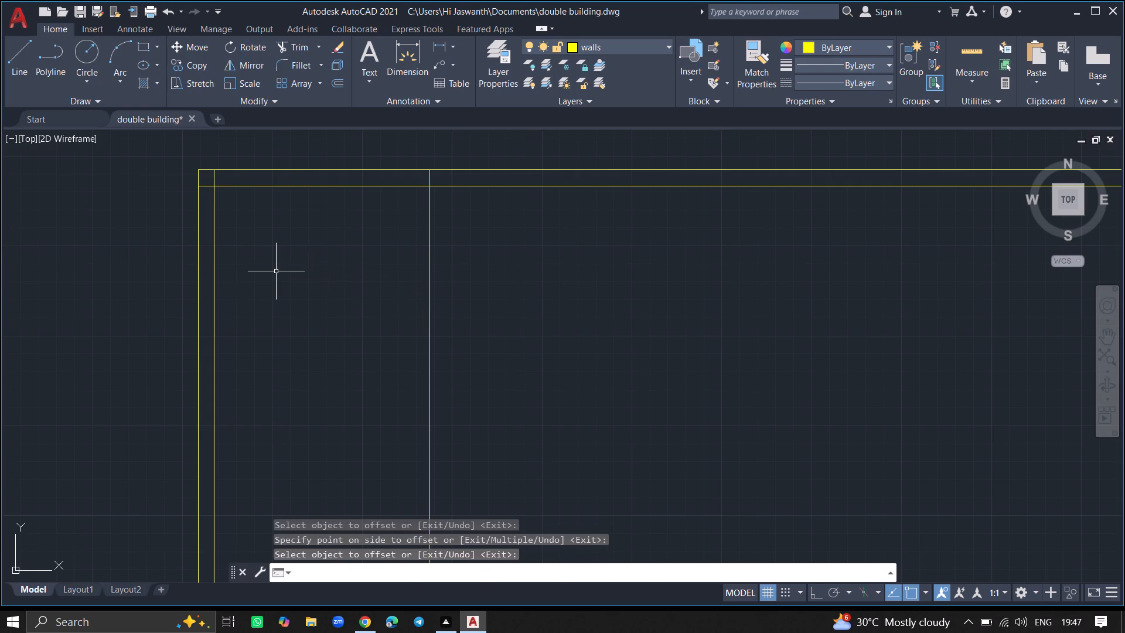
{"action": "type", "text": "offset"}
{"action": "key", "text": "Return"}
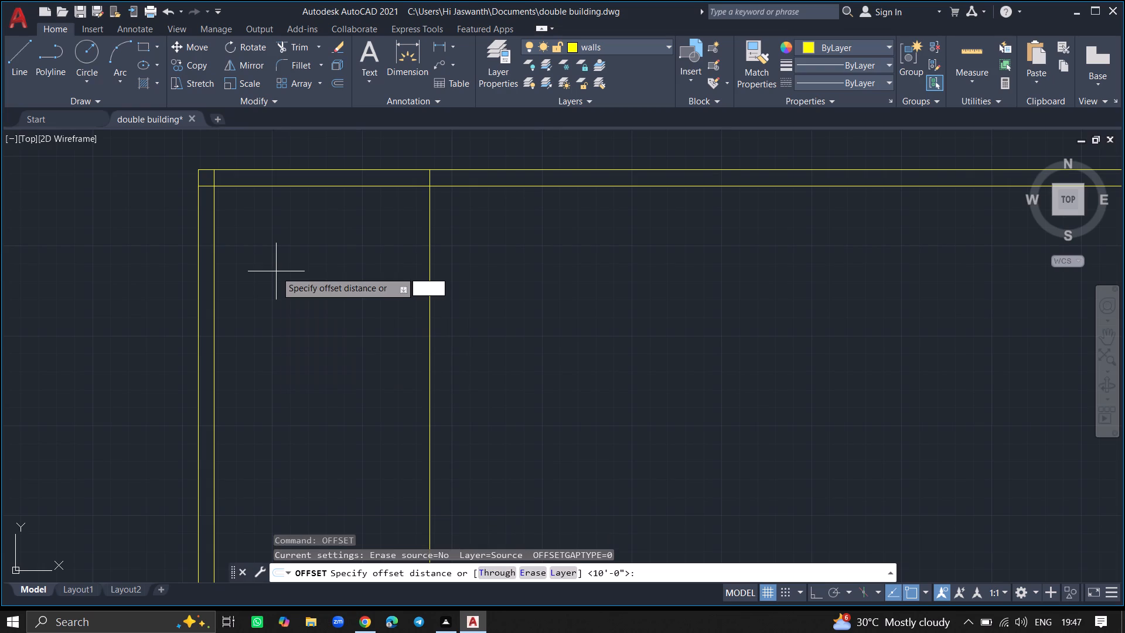
{"action": "key", "text": "9"}
{"action": "key", "text": "shift+quotedbl"}
{"action": "key", "text": "Return"}
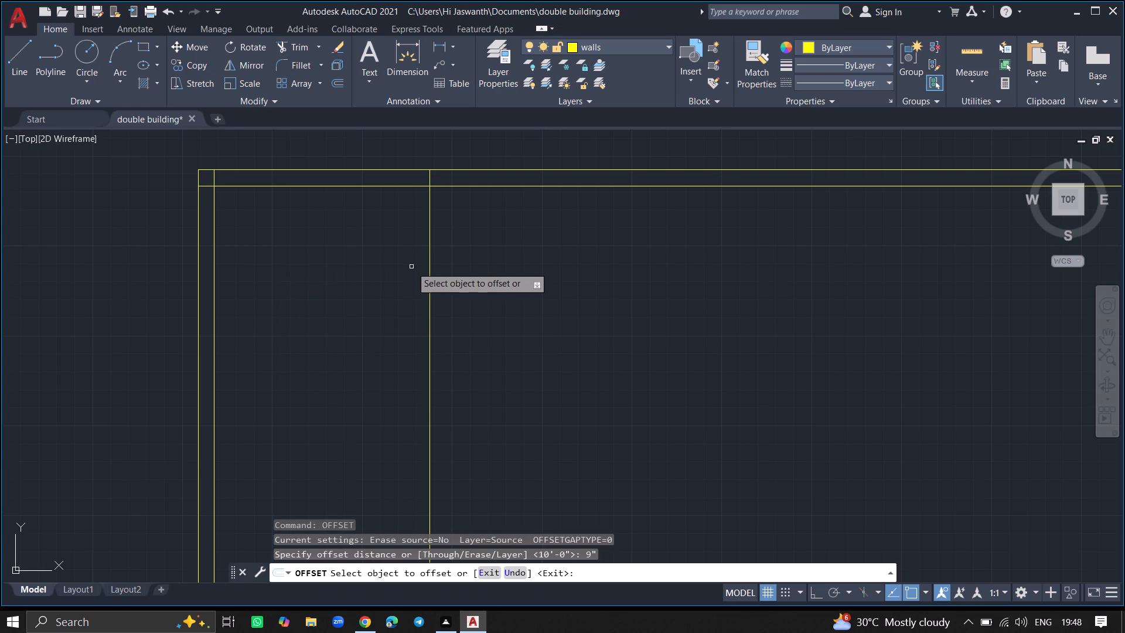
{"action": "left_click", "coordinate": [431, 272]}
{"action": "left_click", "coordinate": [475, 272]}
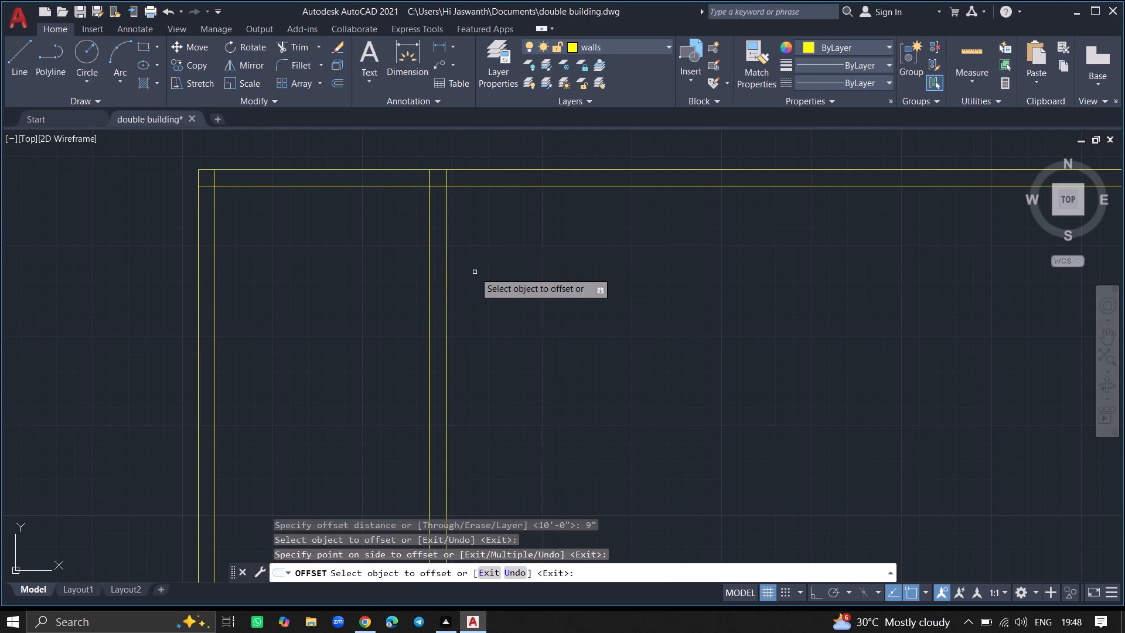
{"action": "key", "text": "Return"}
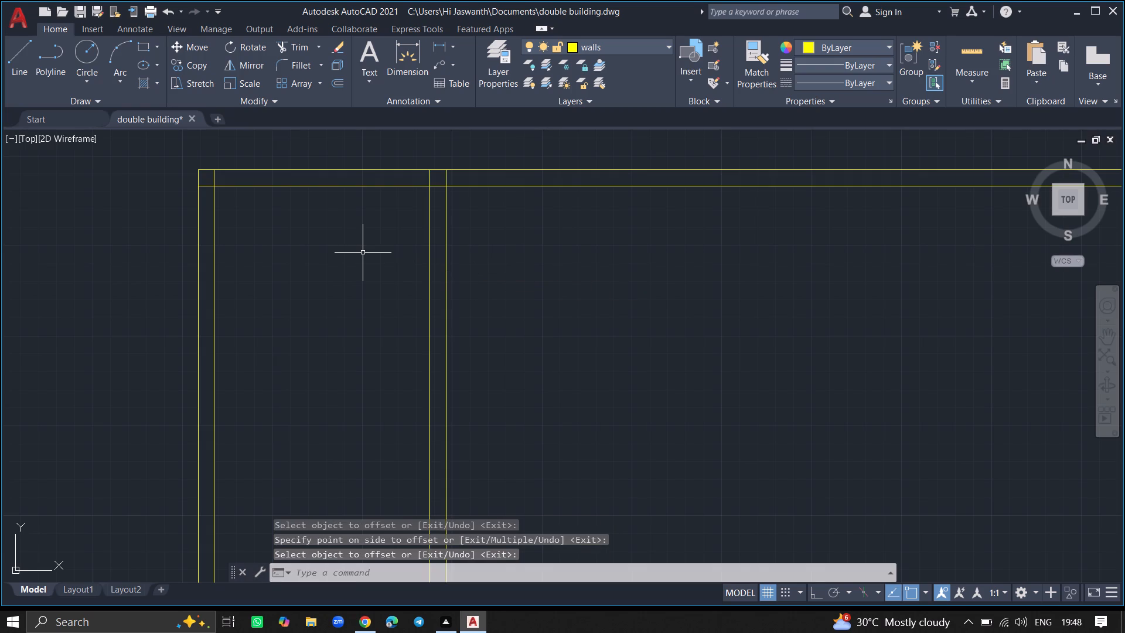
Offset the inner face of the top wall 10' downward to mark the first room's depth.
{"action": "type", "text": "offset"}
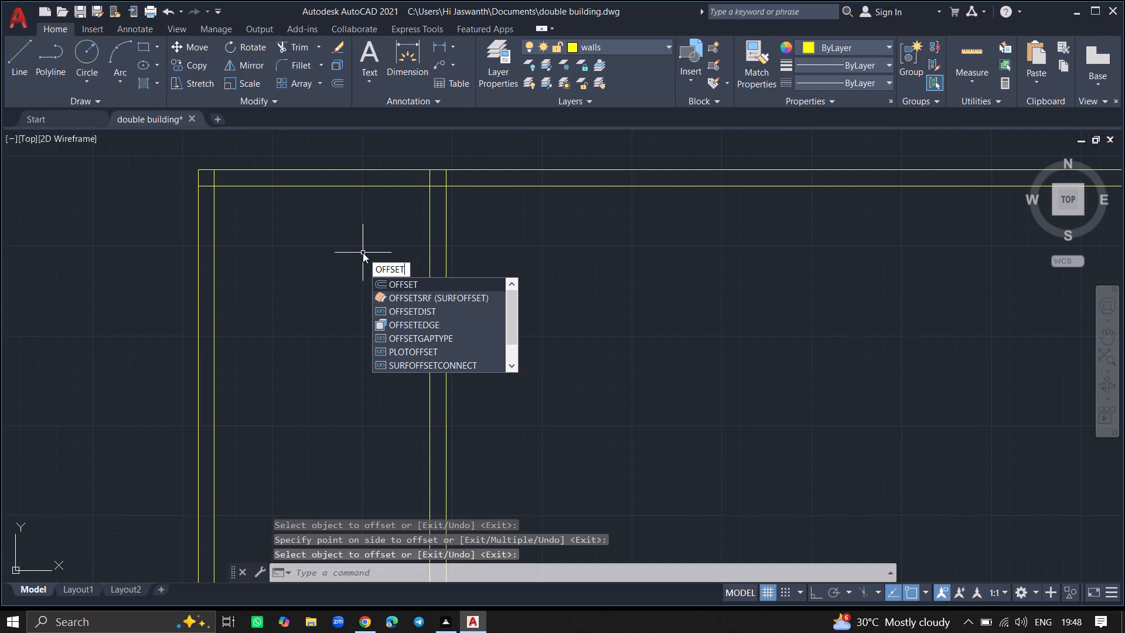
{"action": "key", "text": "Return"}
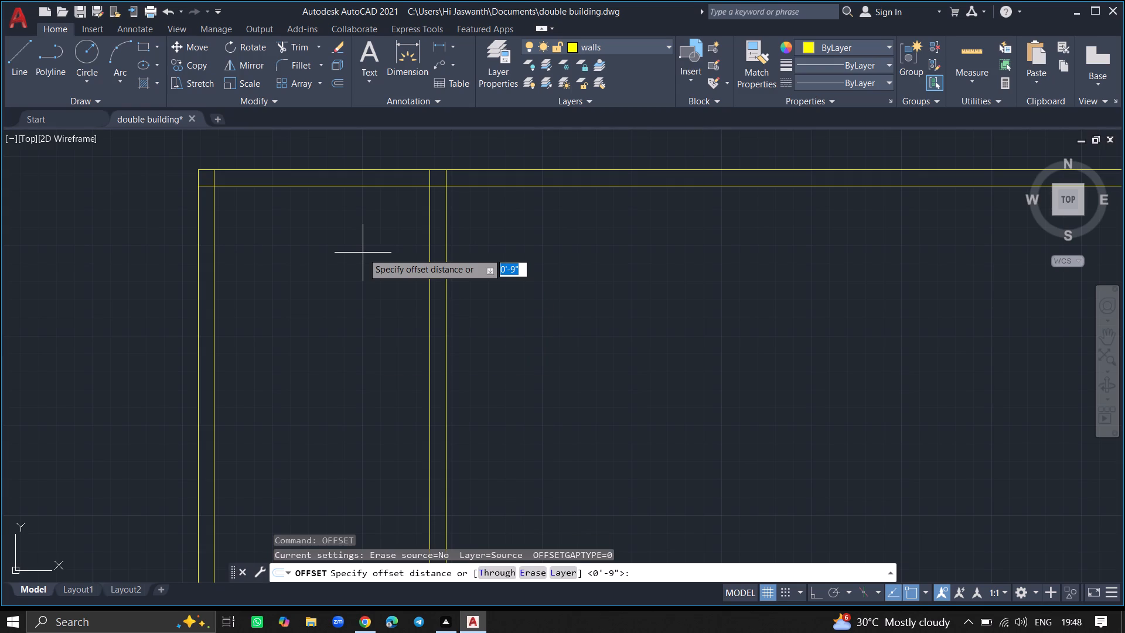
{"action": "type", "text": "10'"}
{"action": "key", "text": "Return"}
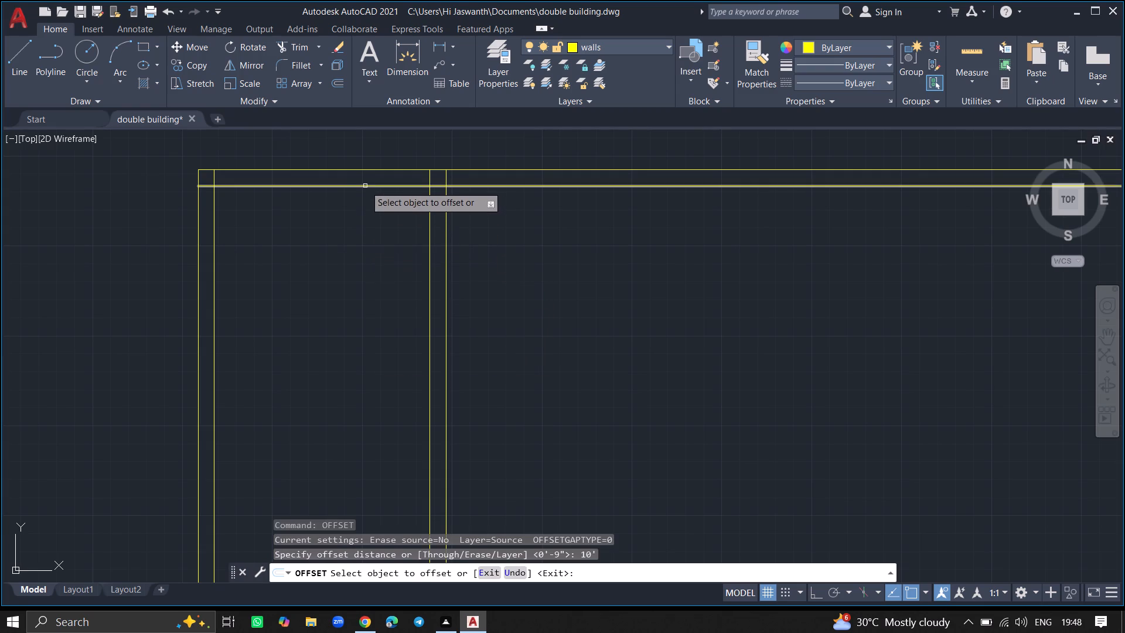
{"action": "left_click_drag", "start_coordinate": [364, 186], "coordinate": [369, 257]}
{"action": "left_click", "coordinate": [369, 257]}
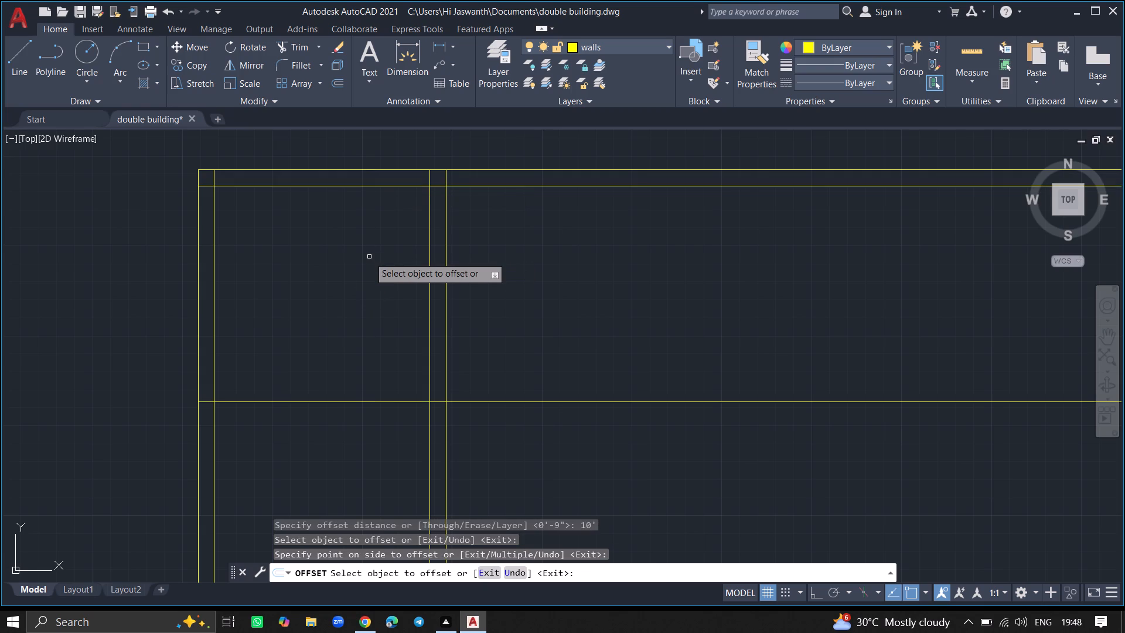
{"action": "key", "text": "Return"}
Offset the horizontal line marking the first room's depth 9" downward to form the room's lower wall.
{"action": "type", "text": "offset"}
{"action": "key", "text": "Return"}
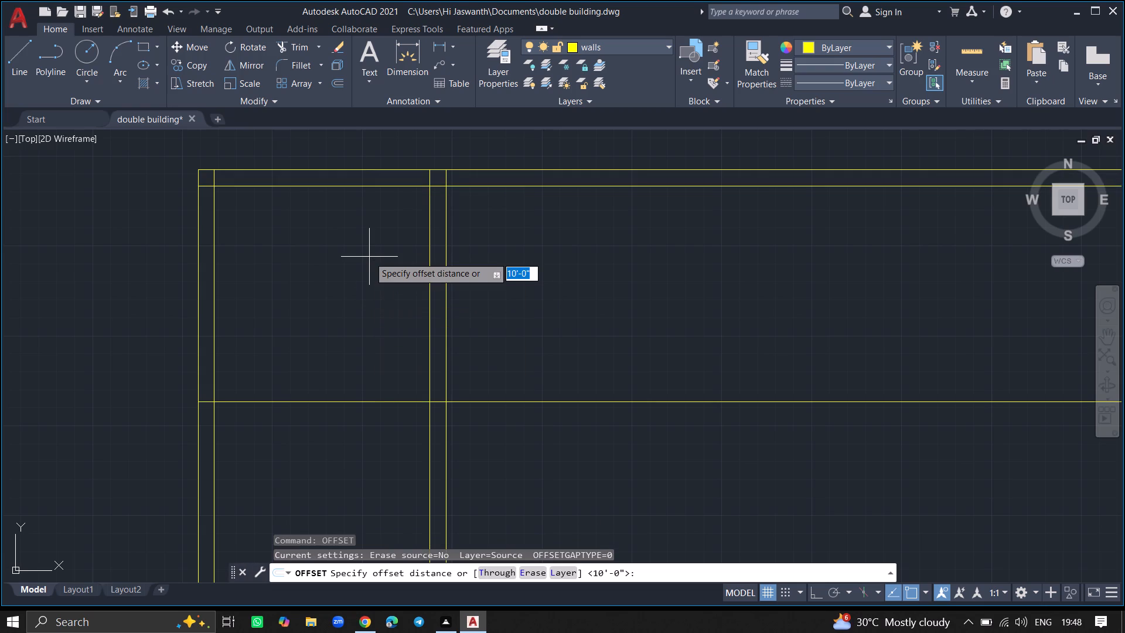
{"action": "key", "text": "9"}
{"action": "key", "text": "shift+quotedbl"}
{"action": "key", "text": "Return"}
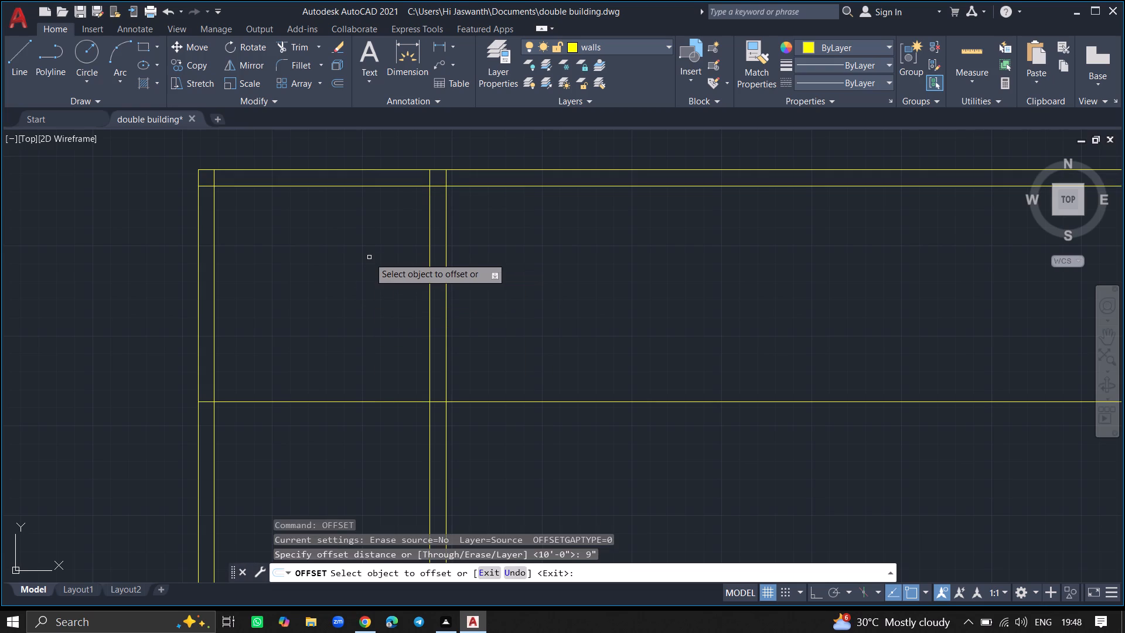
{"action": "left_click", "coordinate": [358, 400]}
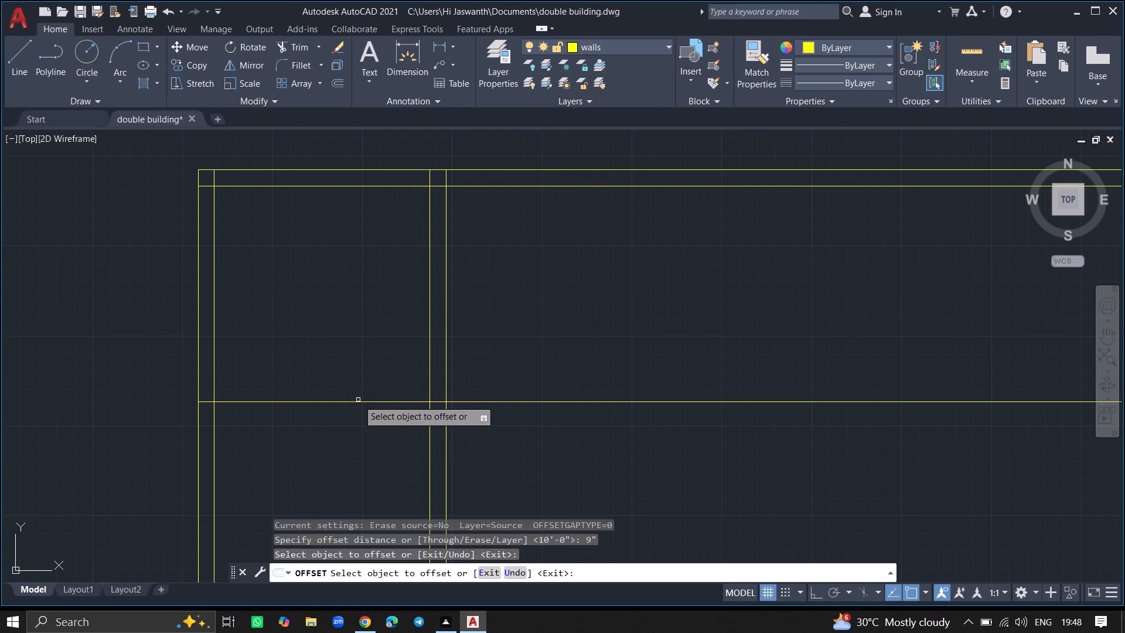
{"action": "left_click", "coordinate": [358, 401]}
{"action": "left_click", "coordinate": [356, 446]}
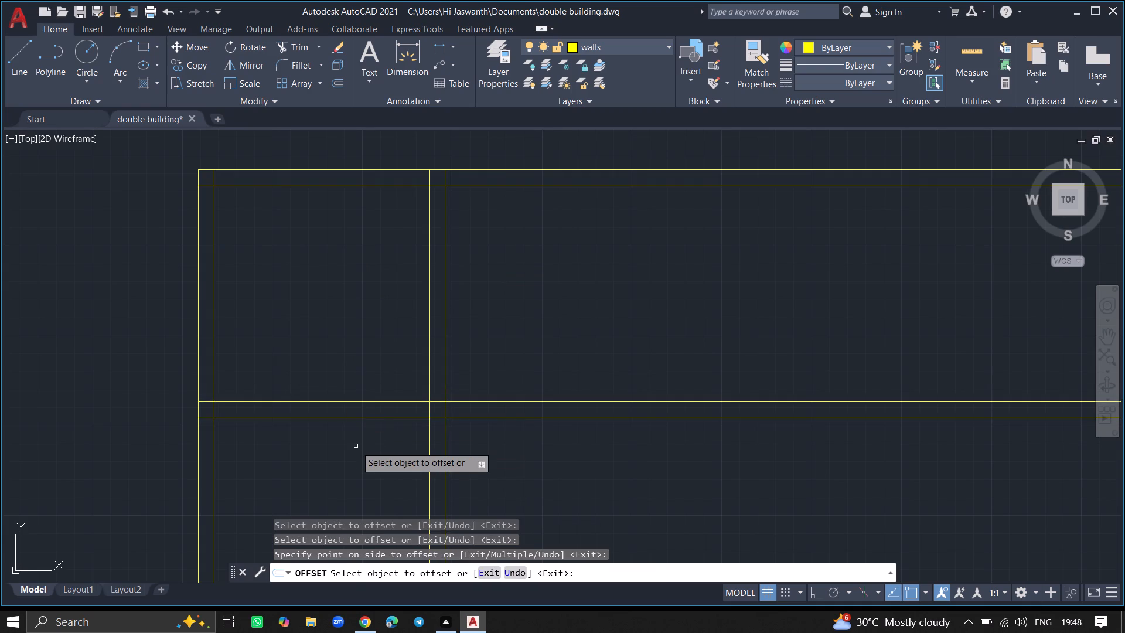
{"action": "key", "text": "Return"}
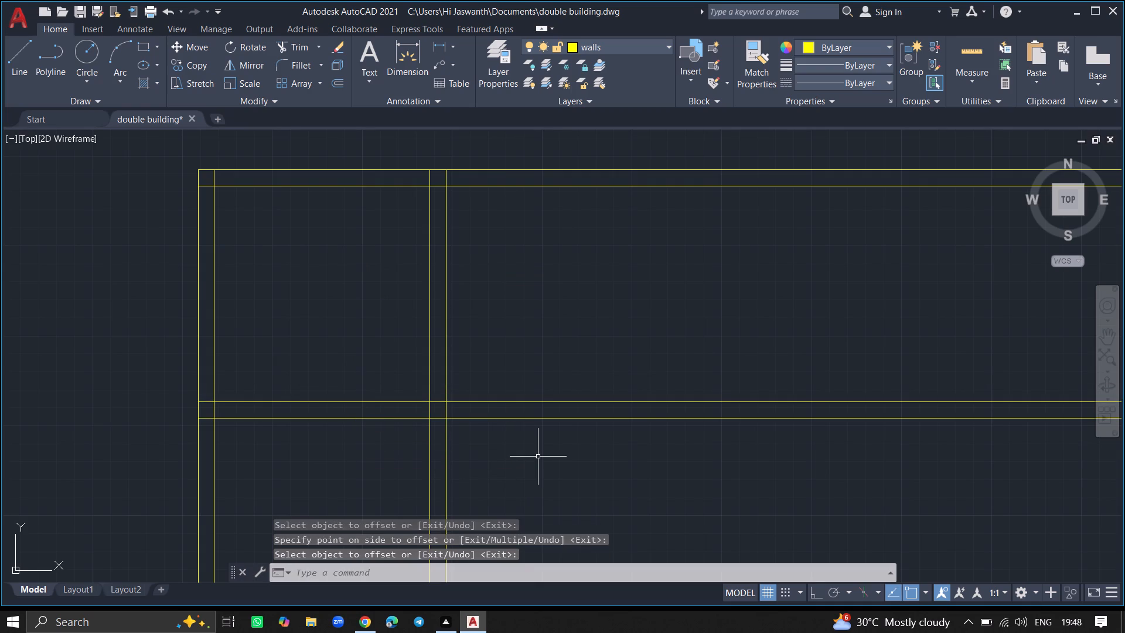
Trim both lines of the first room's lower wall where they extend right past the partition wall.
{"action": "type", "text": "tri"}
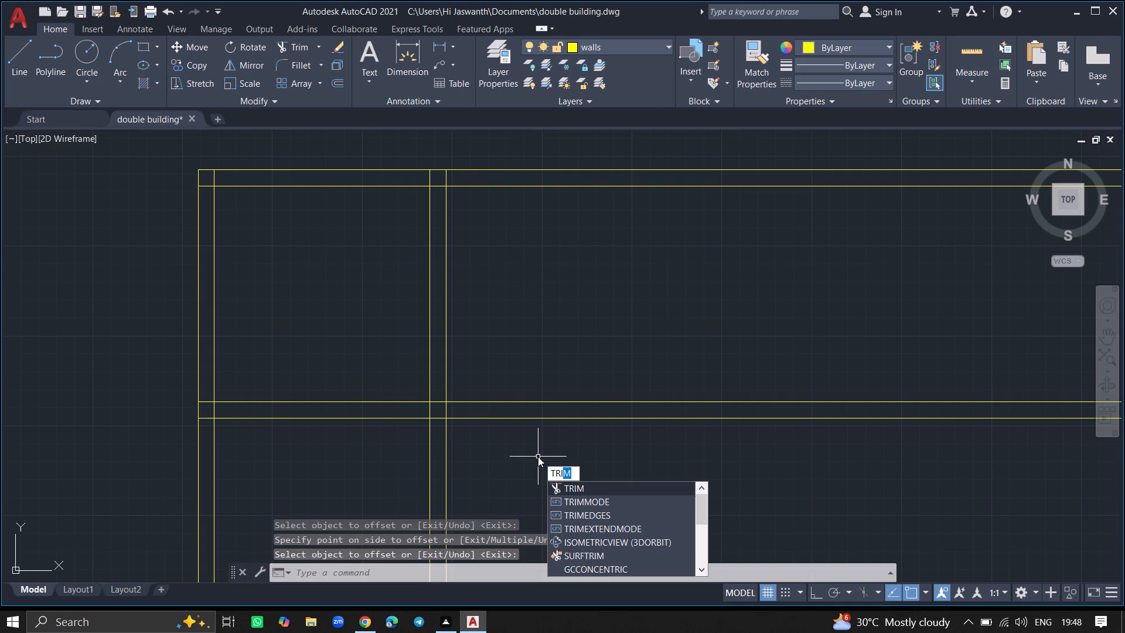
{"action": "key", "text": "m"}
{"action": "key", "text": "Return"}
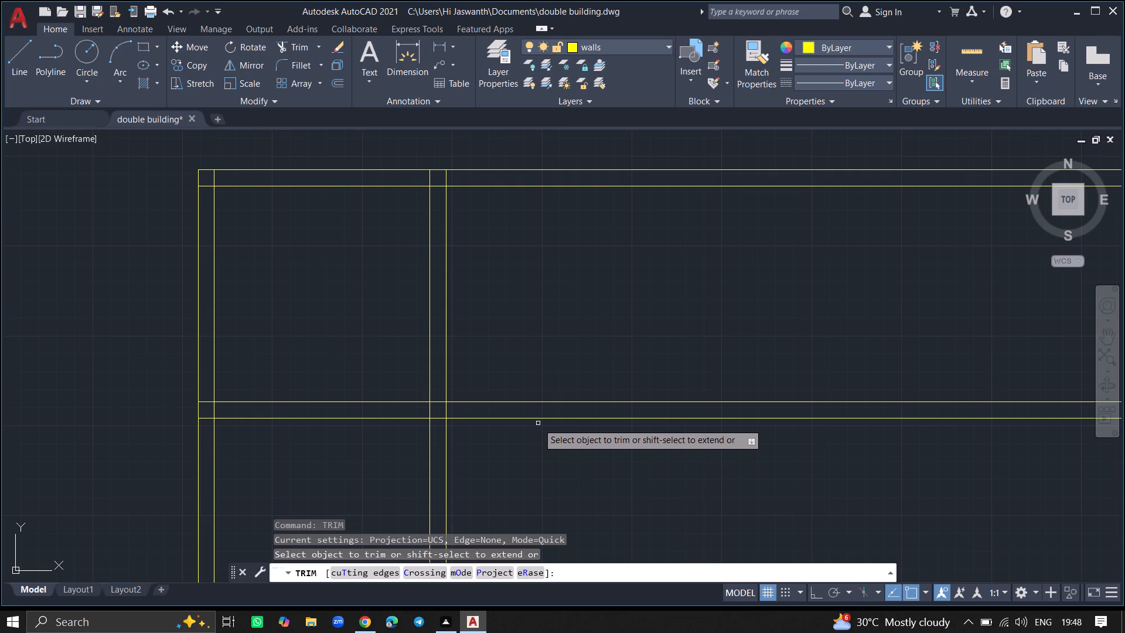
{"action": "left_click", "coordinate": [538, 418]}
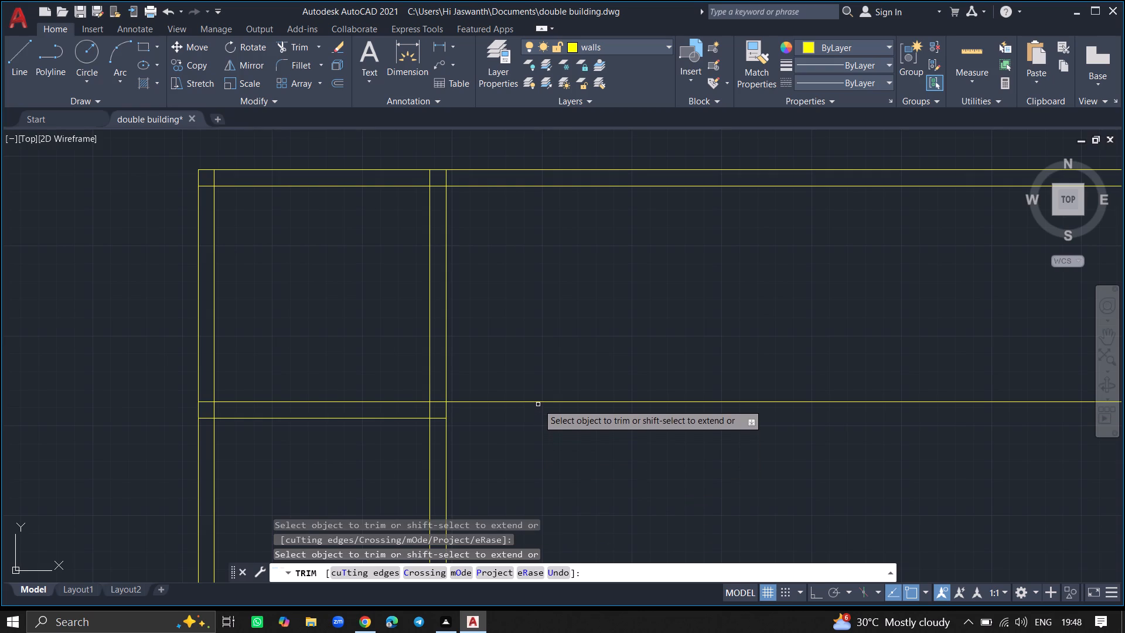
{"action": "left_click", "coordinate": [537, 403]}
{"action": "key", "text": "Return"}
Offset the right face of the first room's partition wall 7'6" to the right to mark the second room's width.
{"action": "scroll", "coordinate": [537, 403], "scroll_direction": "down", "scroll_amount": 3, "text": "ctrl"}
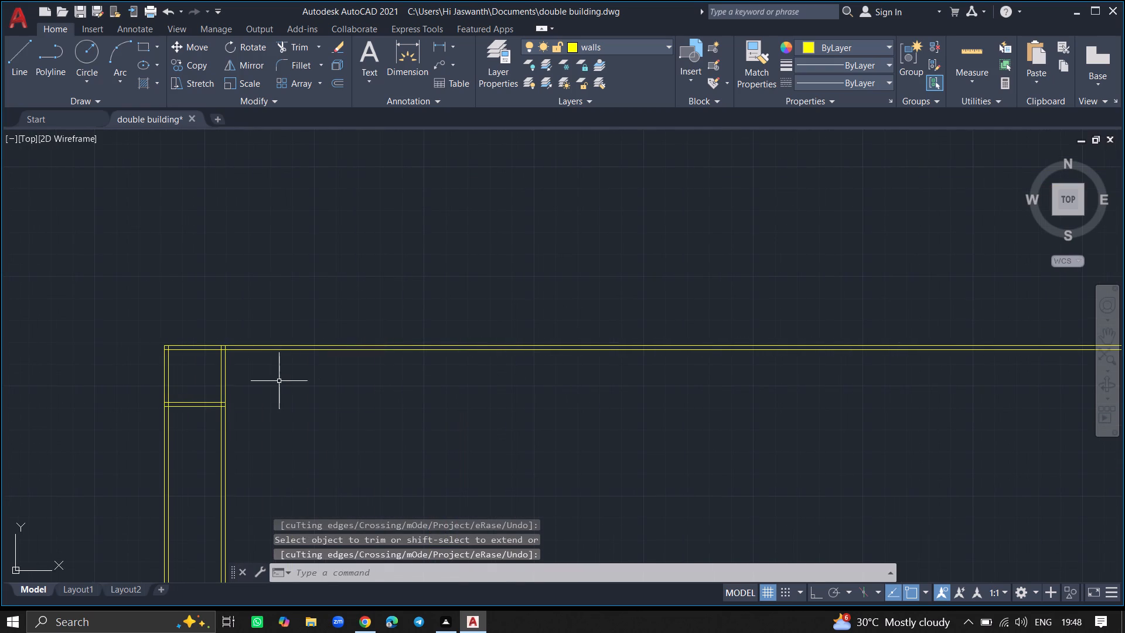
{"action": "scroll", "coordinate": [227, 360], "scroll_direction": "up", "scroll_amount": 4, "text": "ctrl"}
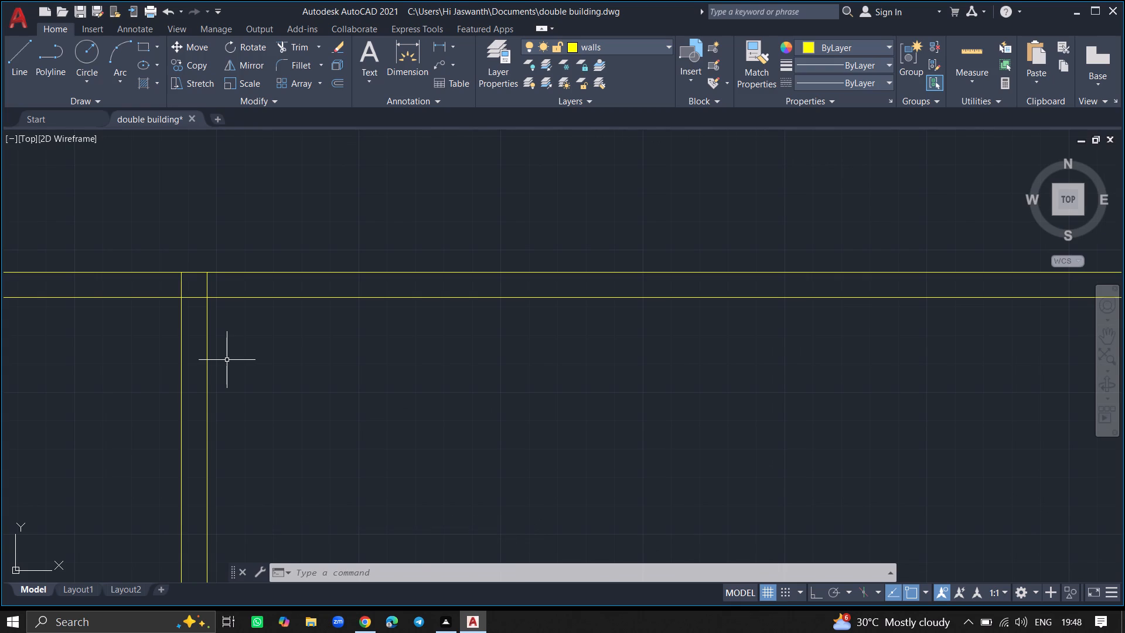
{"action": "type", "text": "offset"}
{"action": "key", "text": "Return"}
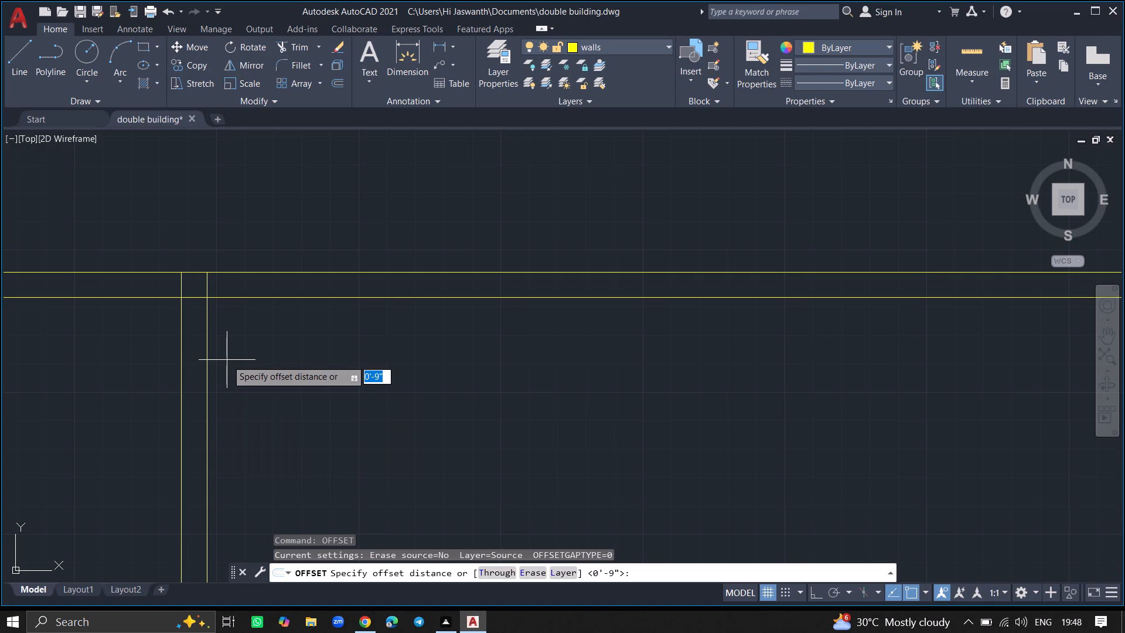
{"action": "type", "text": "7'"}
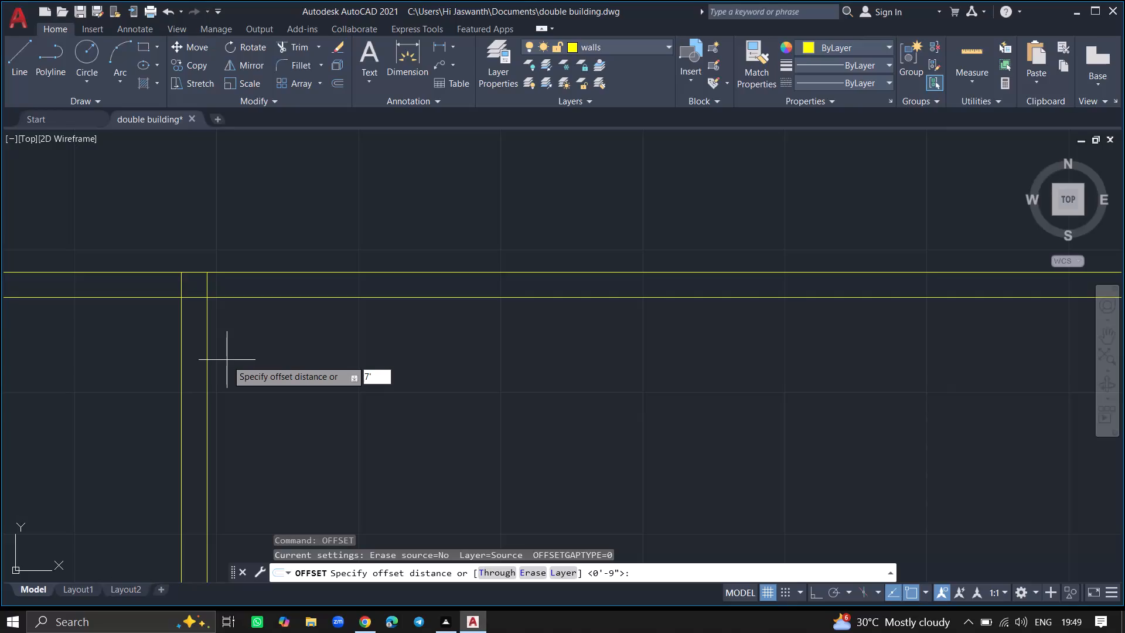
{"action": "key", "text": "6"}
{"action": "key", "text": "shift+quotedbl"}
{"action": "key", "text": "Return"}
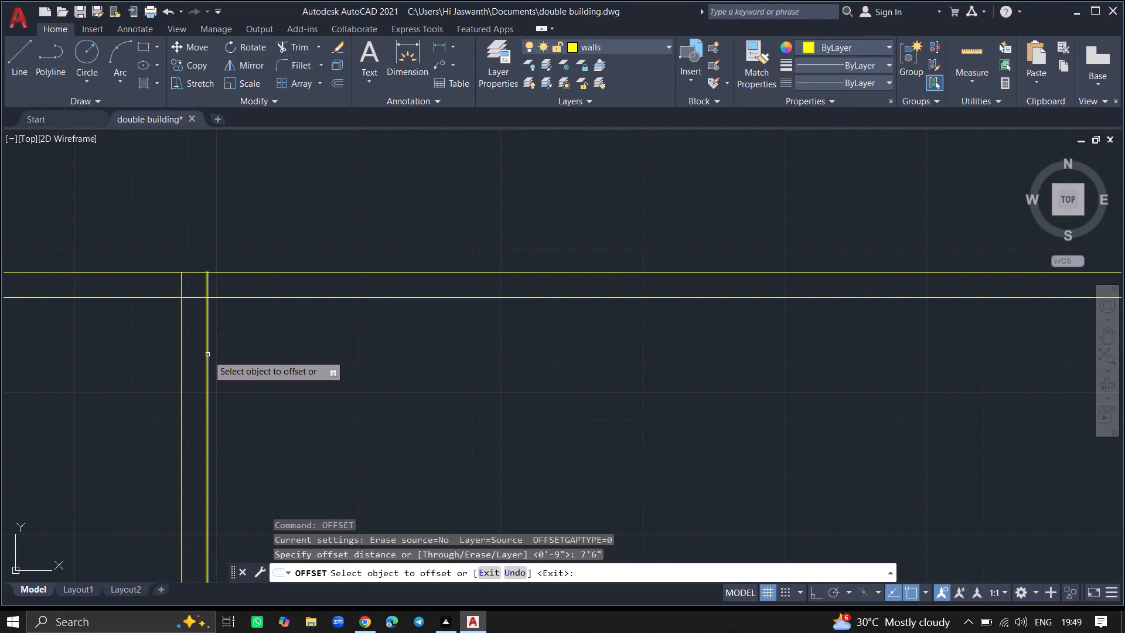
{"action": "left_click", "coordinate": [207, 355]}
{"action": "left_click", "coordinate": [277, 365]}
{"action": "key", "text": "Return"}
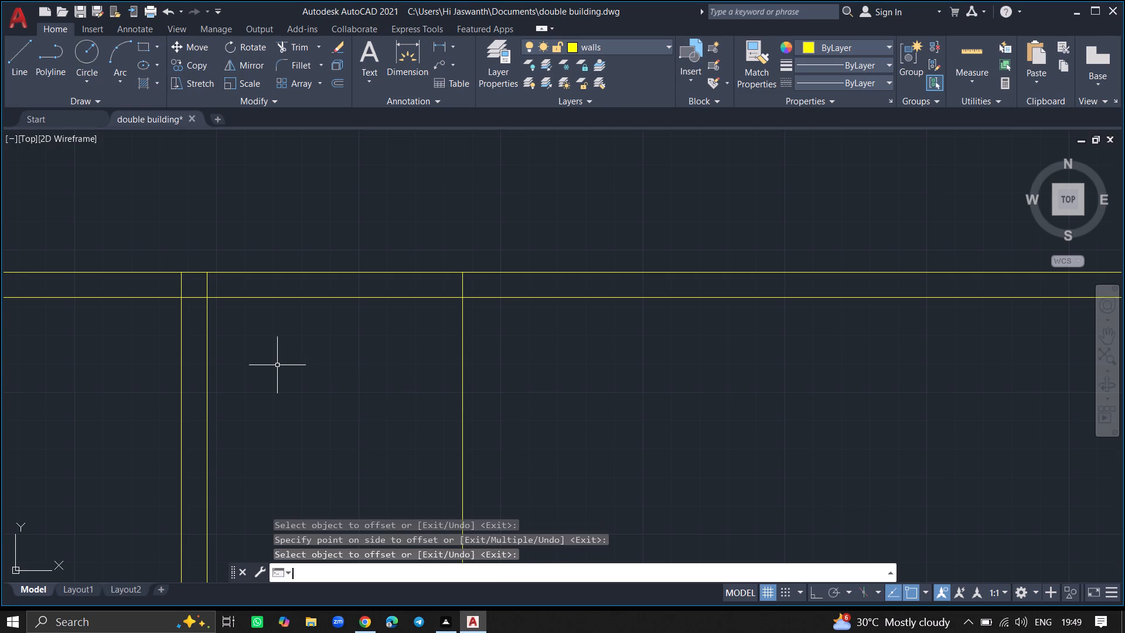
Offset the vertical line marking the second room's width 9" to the right to form its right wall.
{"action": "type", "text": "offset"}
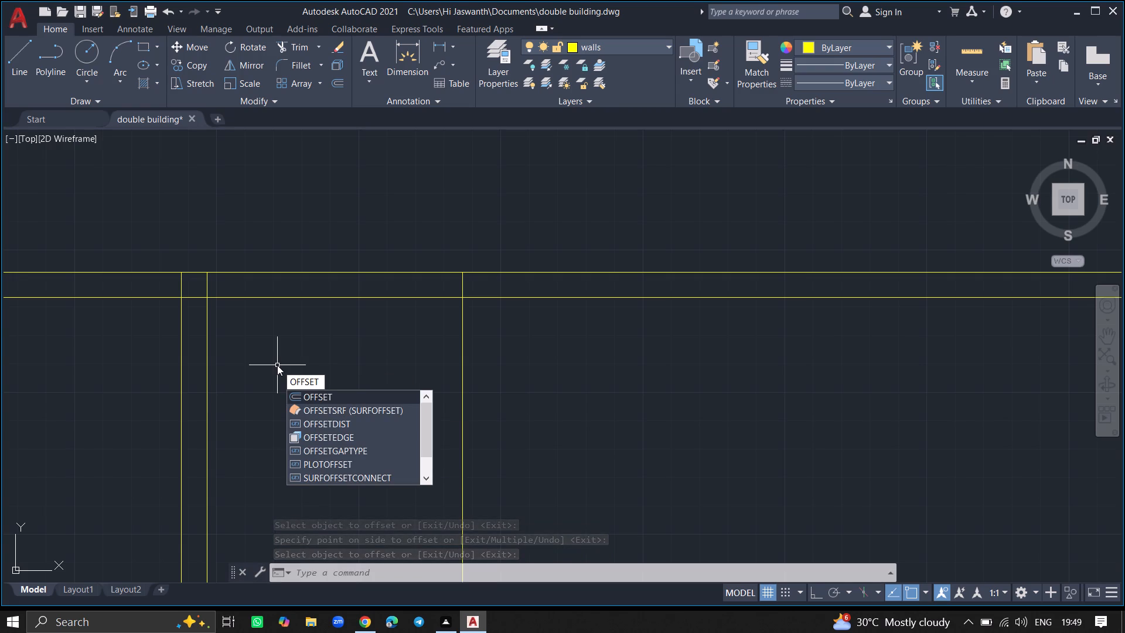
{"action": "key", "text": "Return"}
{"action": "key", "text": "9"}
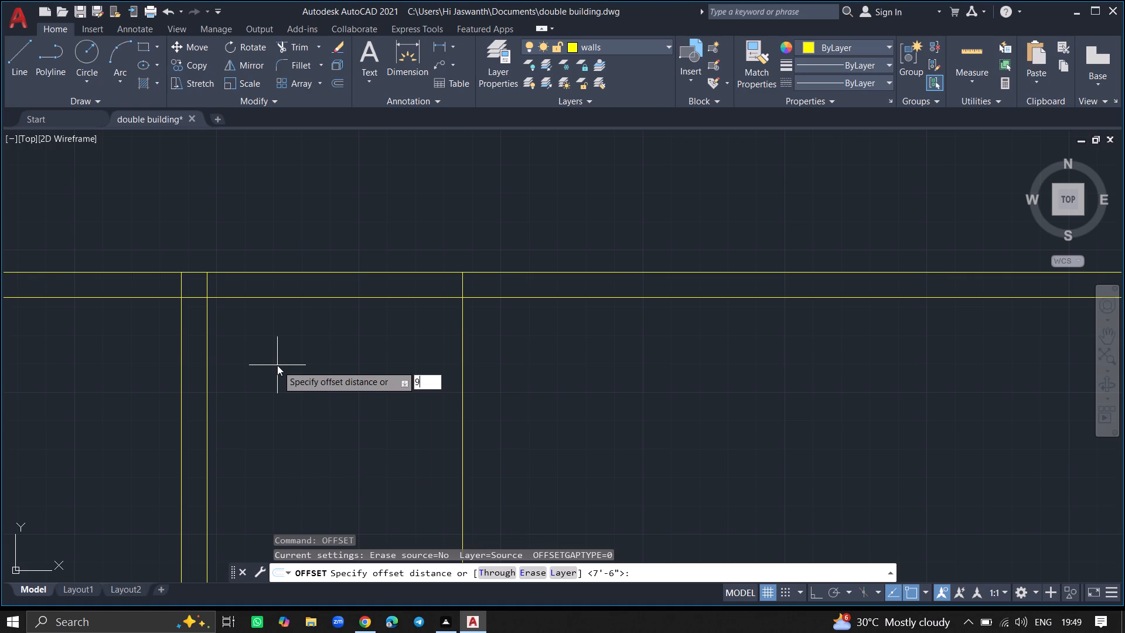
{"action": "key", "text": "shift+quotedbl"}
{"action": "key", "text": "Return"}
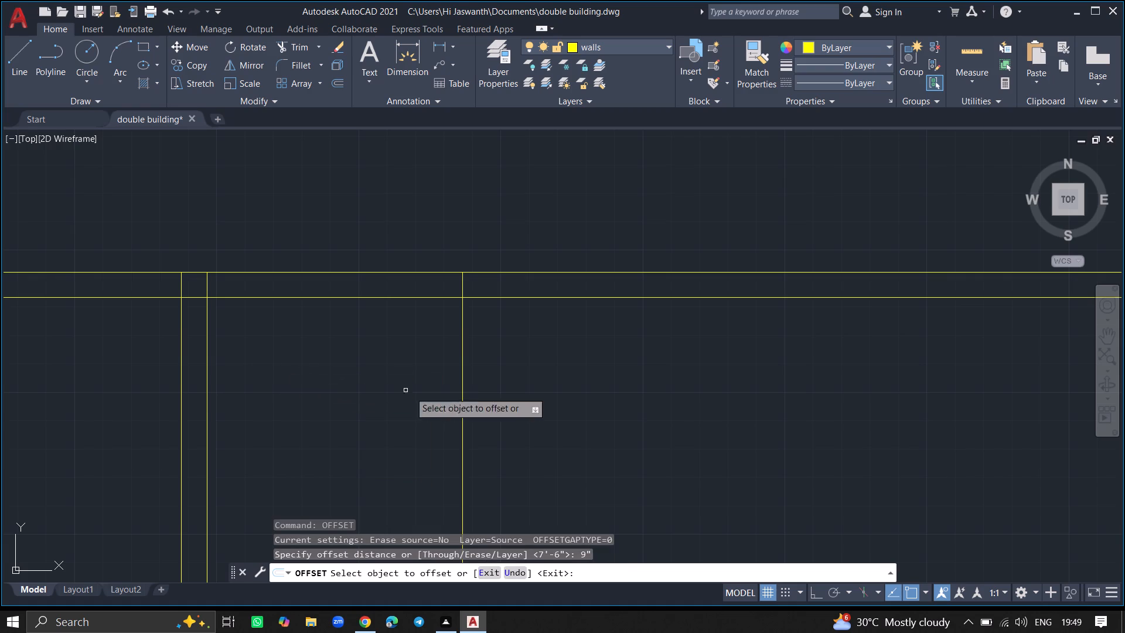
{"action": "left_click", "coordinate": [462, 404]}
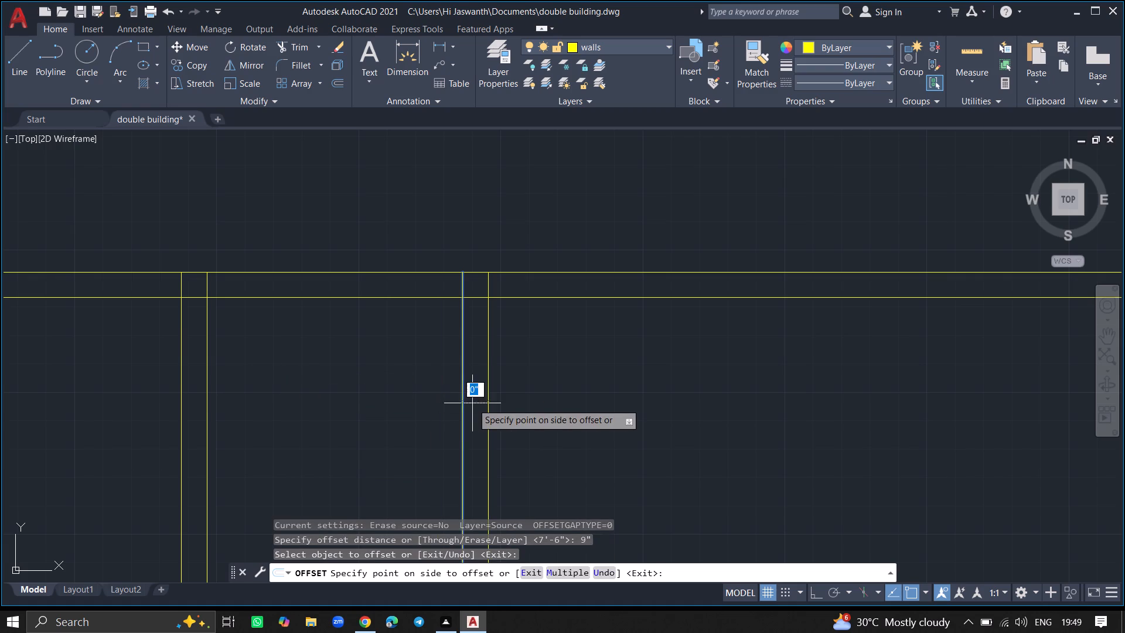
{"action": "left_click", "coordinate": [495, 402]}
{"action": "key", "text": "Return"}
Offset the inner line of the top wall 5' downward to mark the second room's depth.
{"action": "scroll", "coordinate": [495, 402], "scroll_direction": "down", "scroll_amount": 6, "text": "ctrl"}
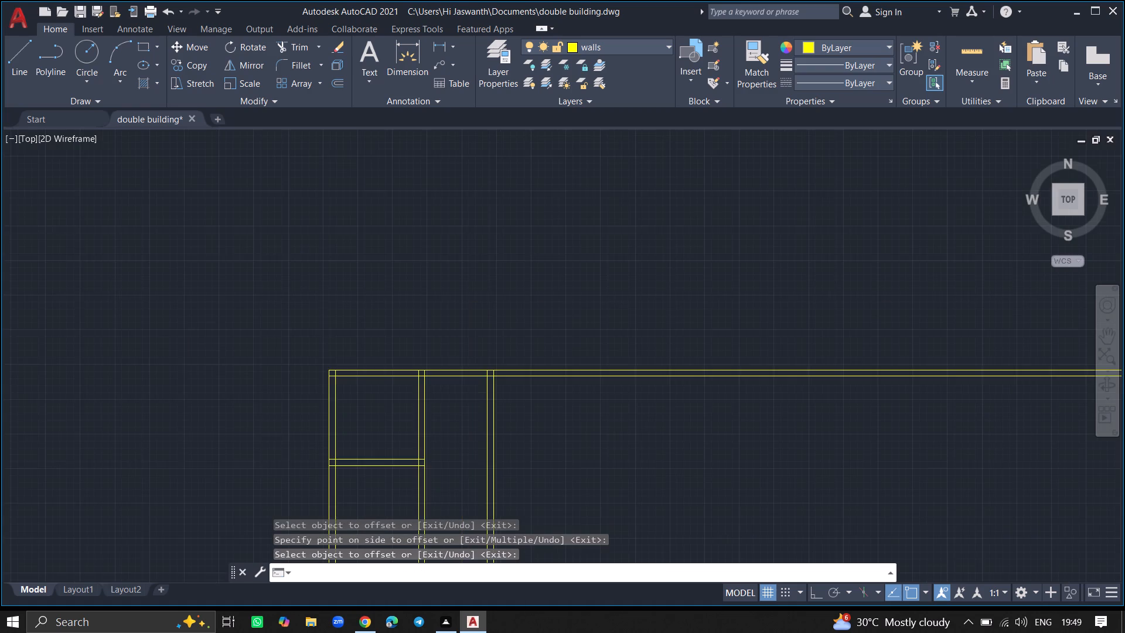
{"action": "scroll", "coordinate": [484, 411], "scroll_direction": "up", "scroll_amount": 5, "text": "ctrl"}
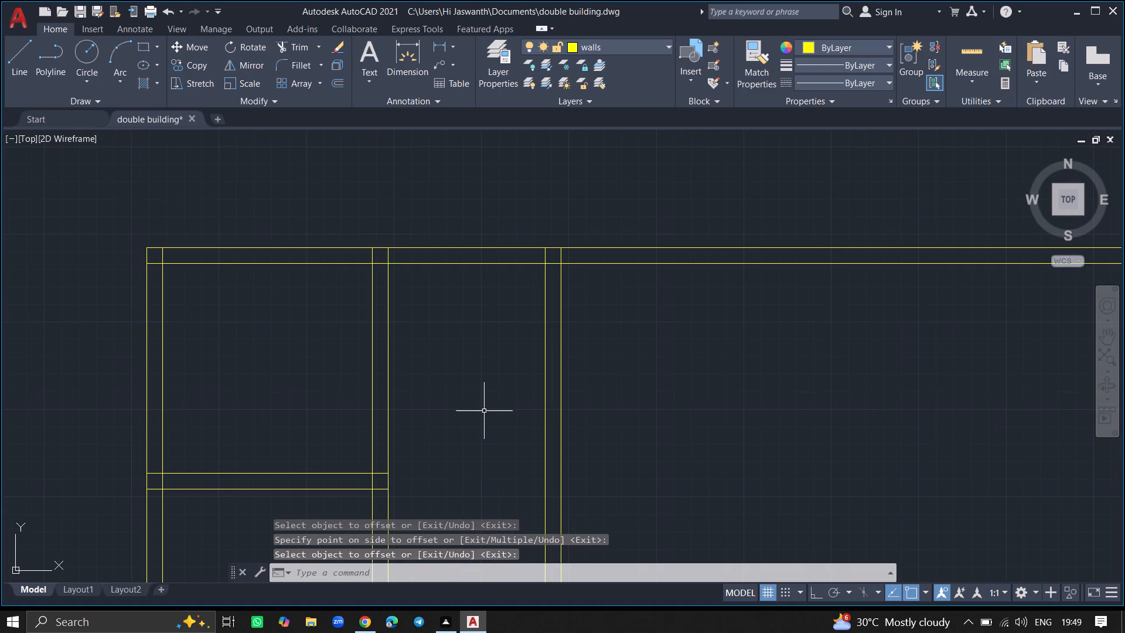
{"action": "type", "text": "offset"}
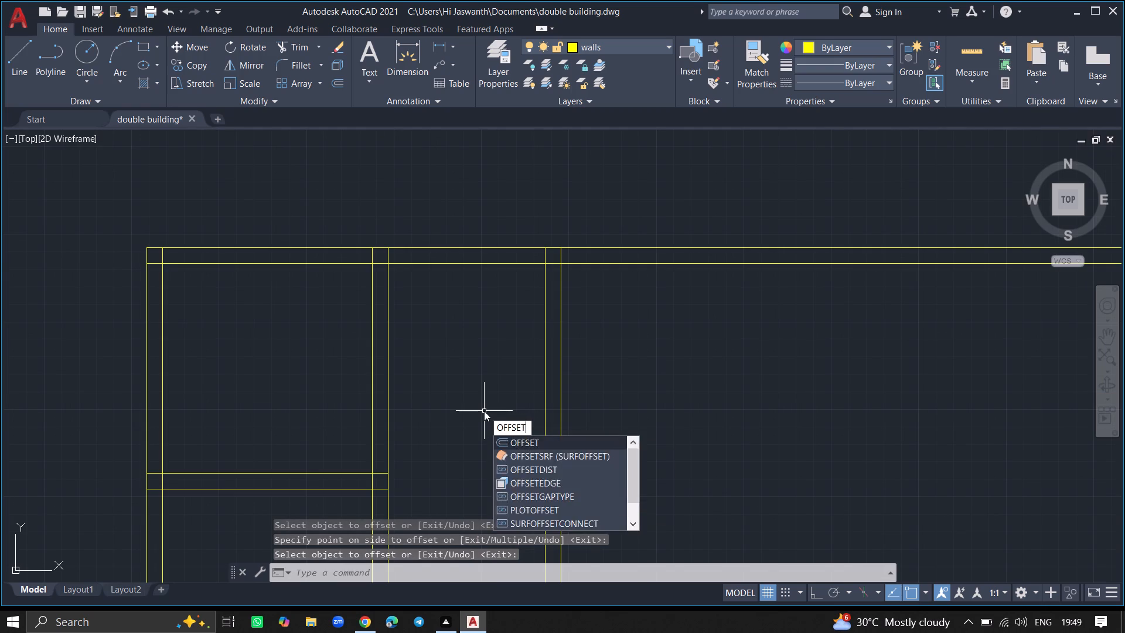
{"action": "key", "text": "Return"}
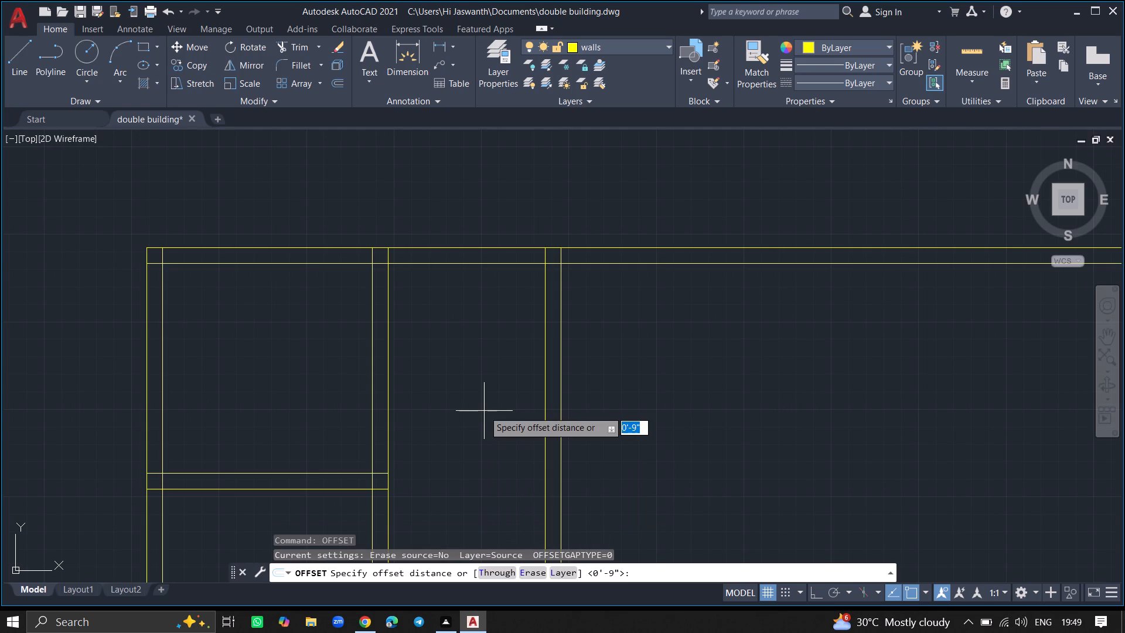
{"action": "type", "text": "5'"}
{"action": "key", "text": "Return"}
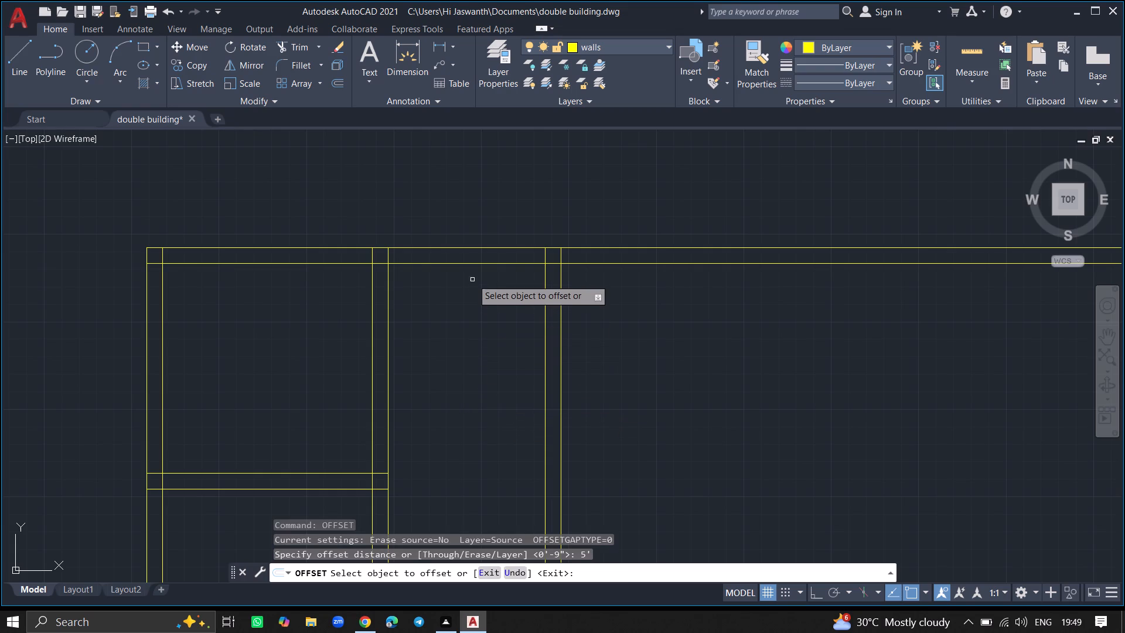
{"action": "left_click", "coordinate": [470, 264]}
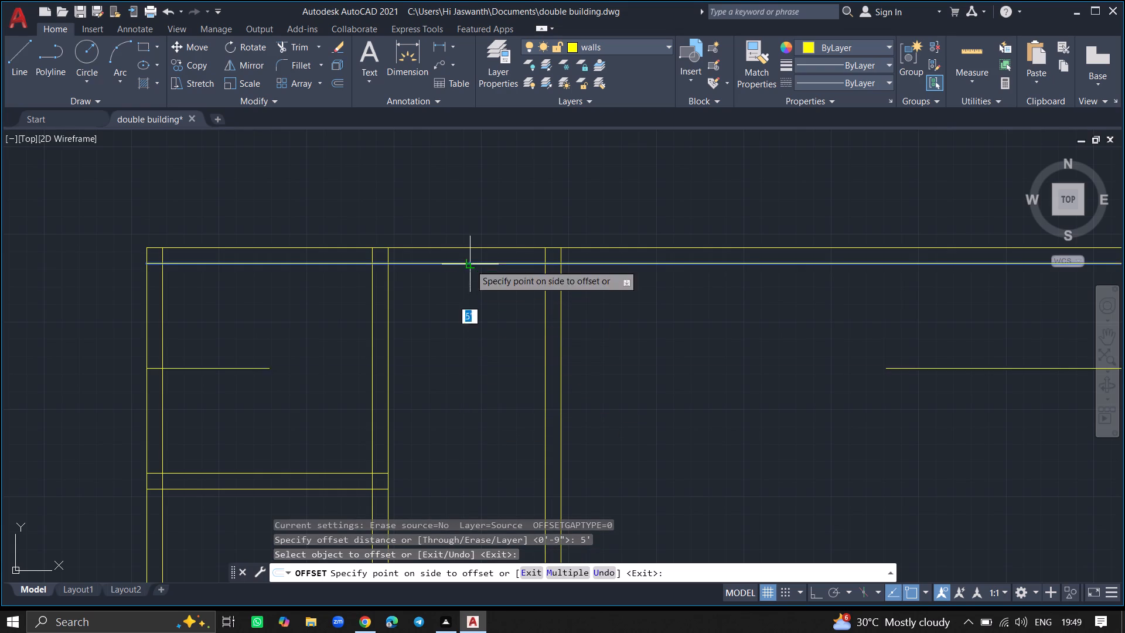
{"action": "left_click", "coordinate": [474, 296]}
{"action": "key", "text": "Return"}
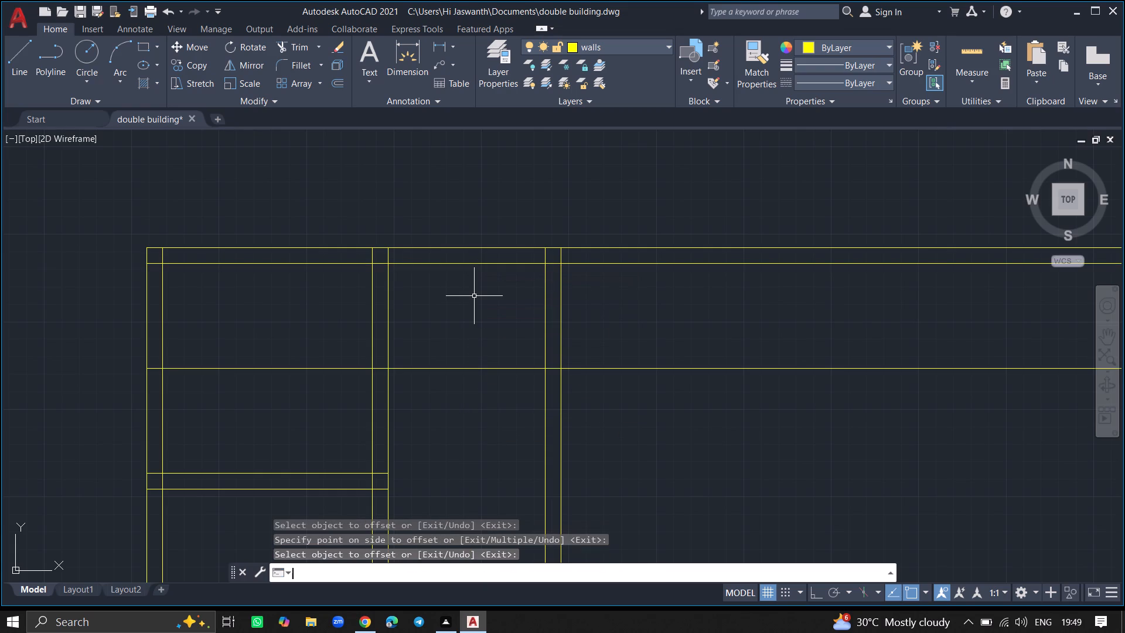
Offset the horizontal line marking the second room's depth 9" downward to form its lower wall.
{"action": "type", "text": "of"}
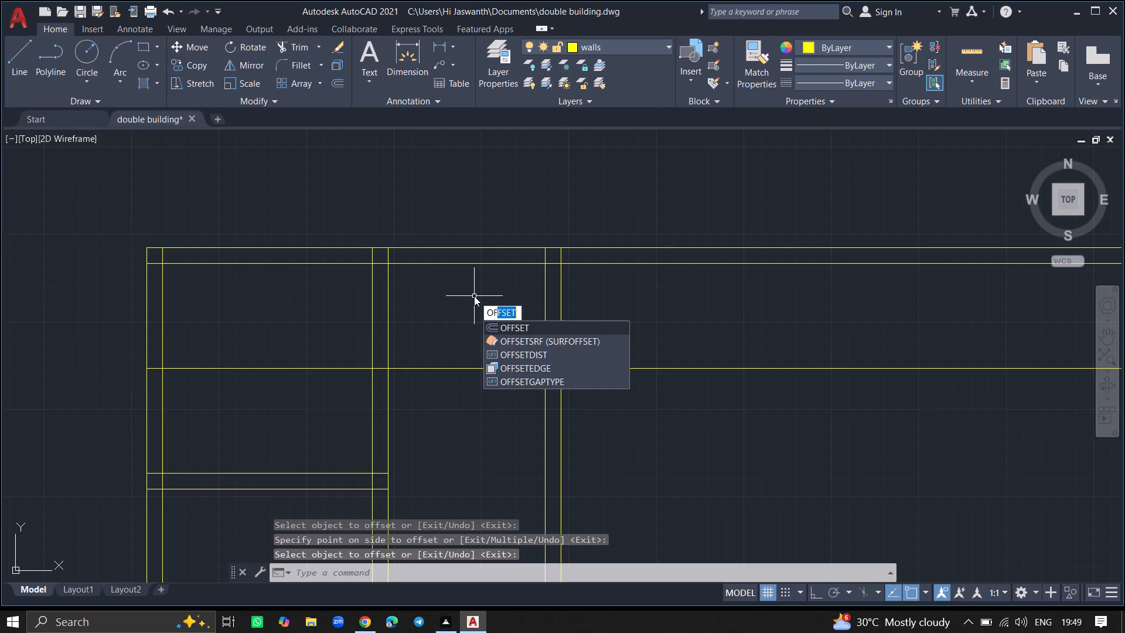
{"action": "left_click", "coordinate": [502, 325]}
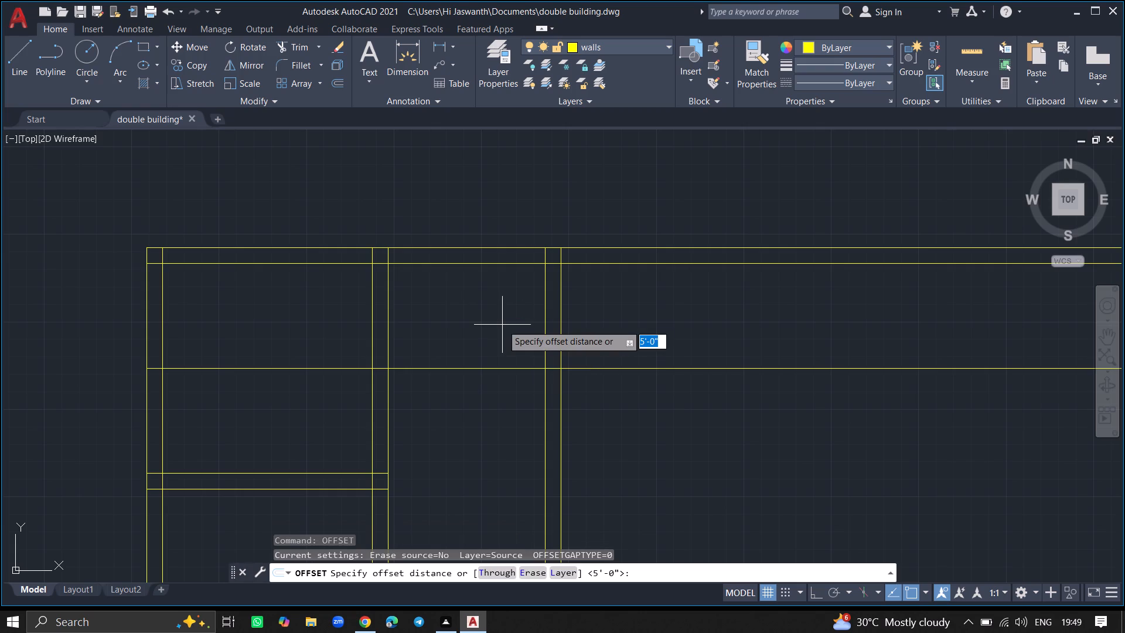
{"action": "key", "text": "9"}
{"action": "key", "text": "shift+quotedbl"}
{"action": "key", "text": "Return"}
{"action": "left_click", "coordinate": [507, 367]}
{"action": "left_click", "coordinate": [507, 400]}
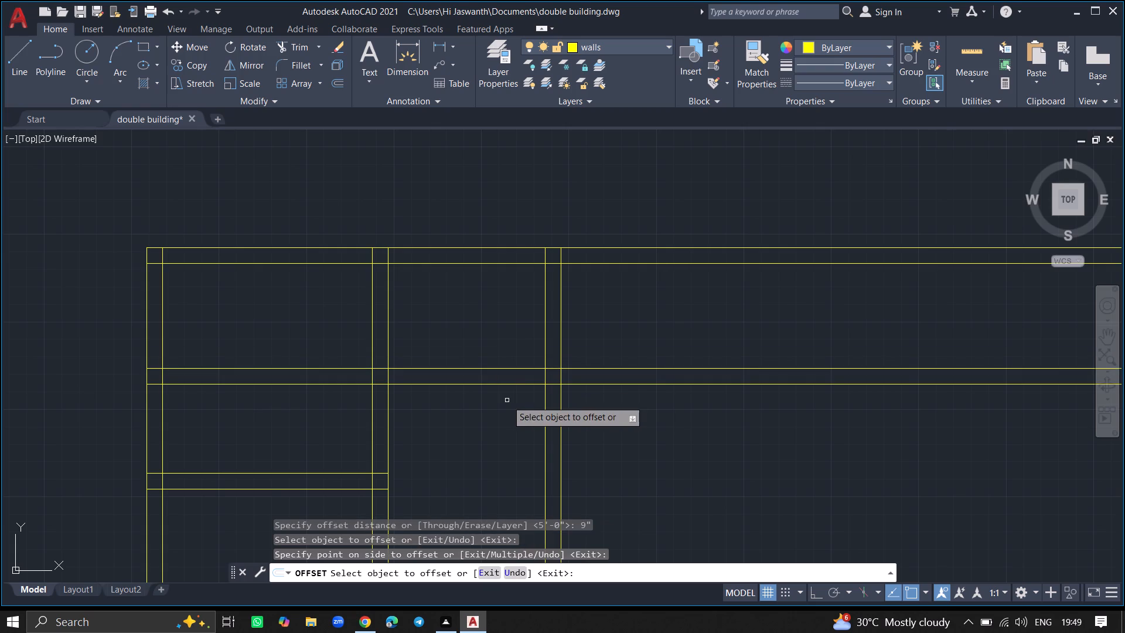
{"action": "key", "text": "Return"}
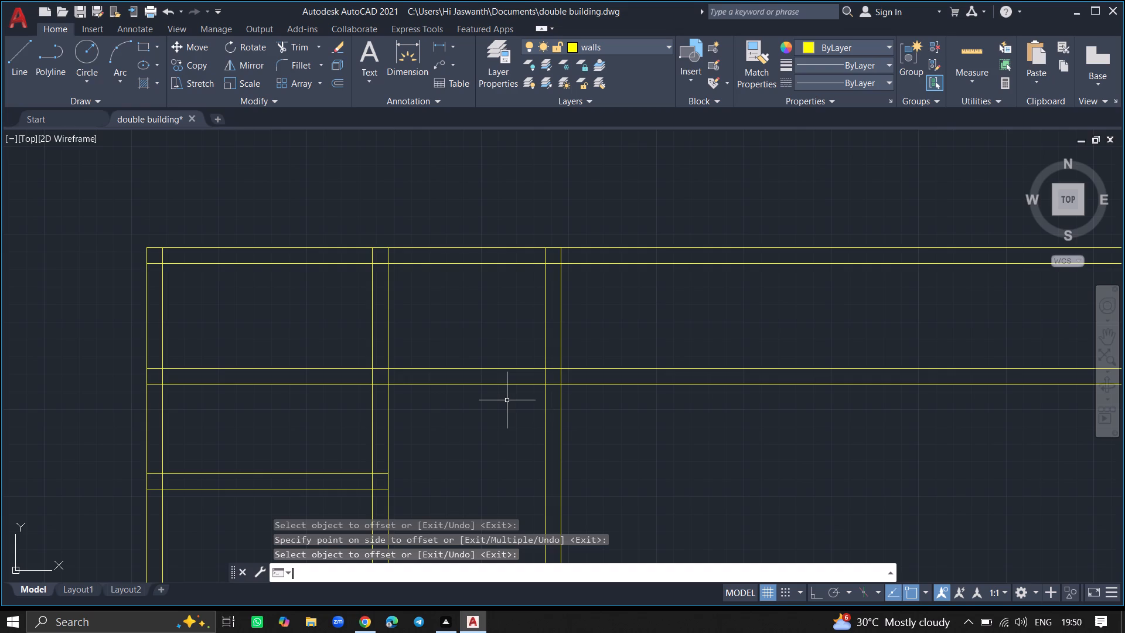
Trim both lines of the second room's lower wall and of the top wall where they extend right past the second room's right wall.
{"action": "type", "text": "trim"}
{"action": "key", "text": "Return"}
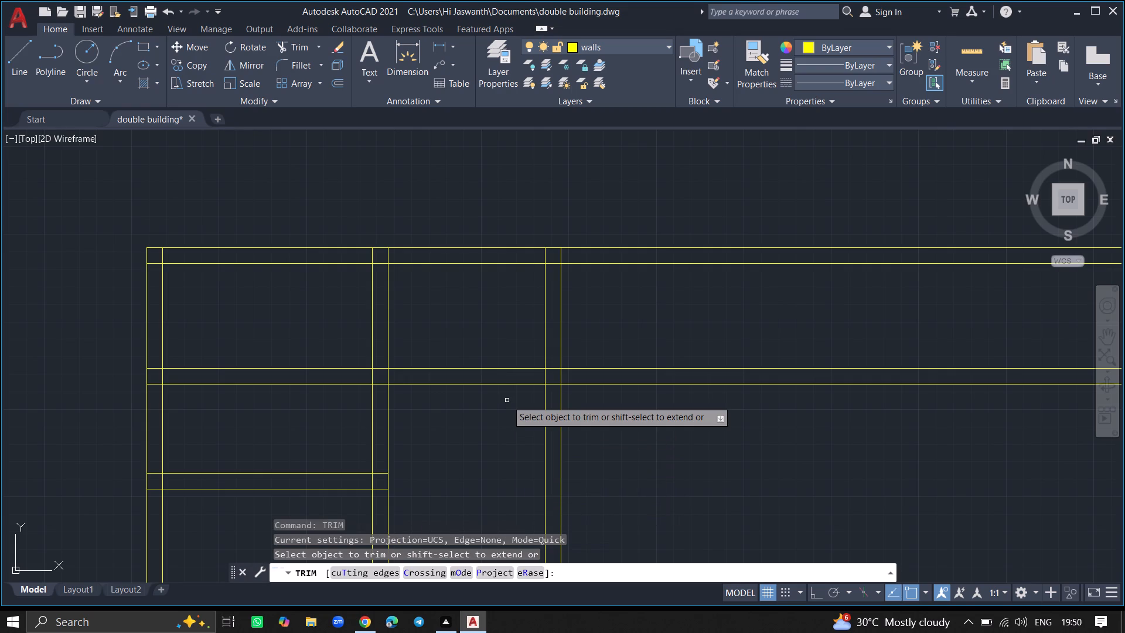
{"action": "left_click", "coordinate": [626, 385]}
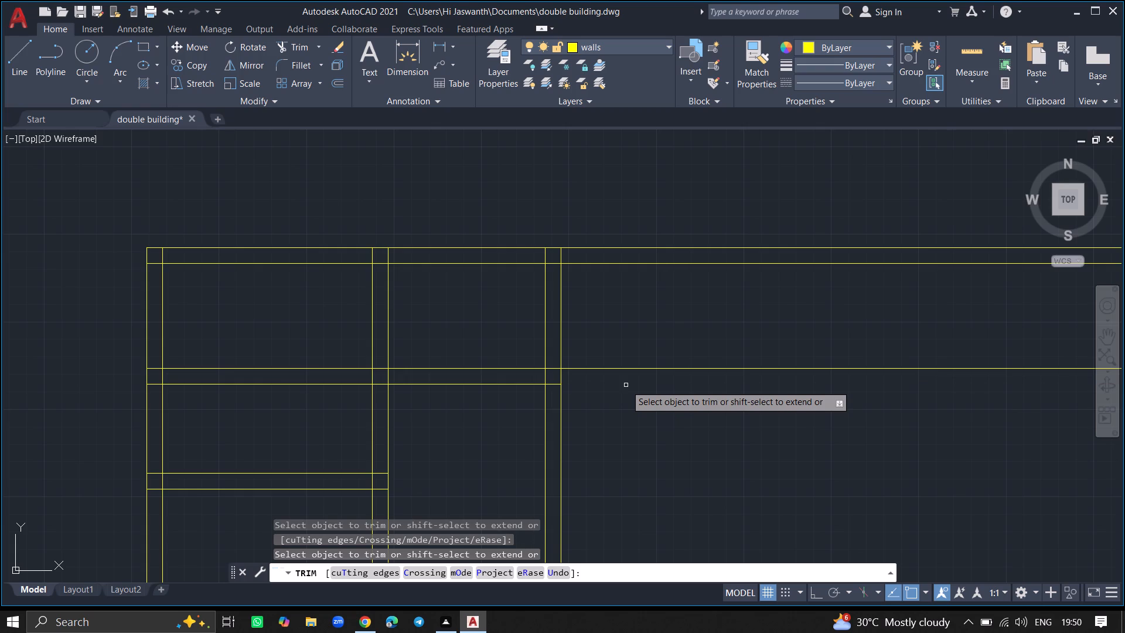
{"action": "left_click", "coordinate": [628, 369]}
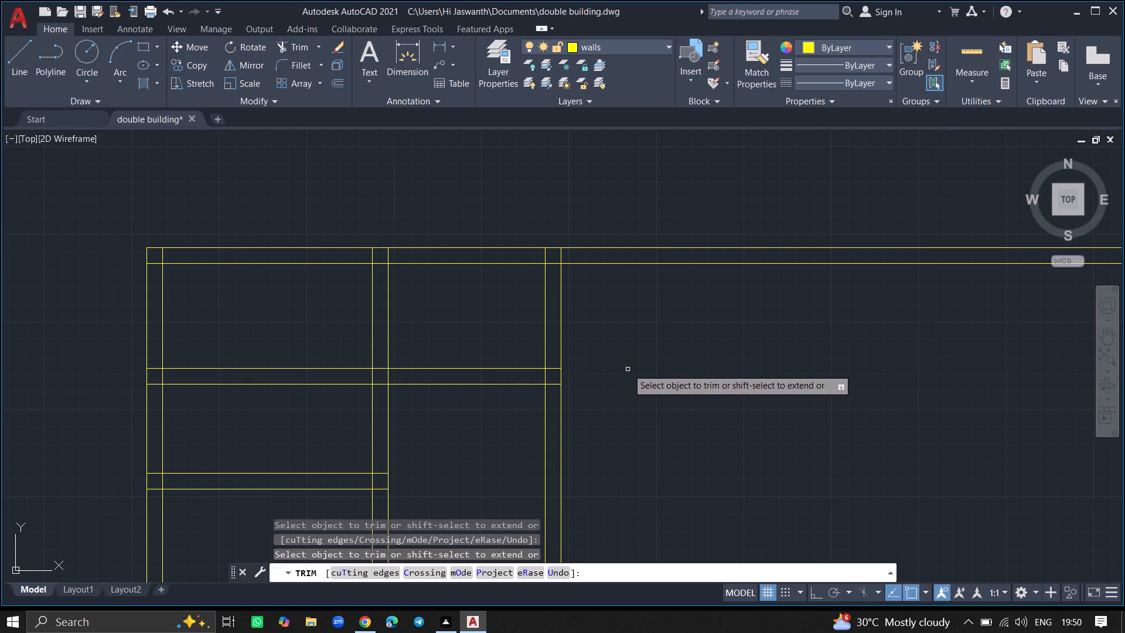
{"action": "left_click", "coordinate": [626, 262]}
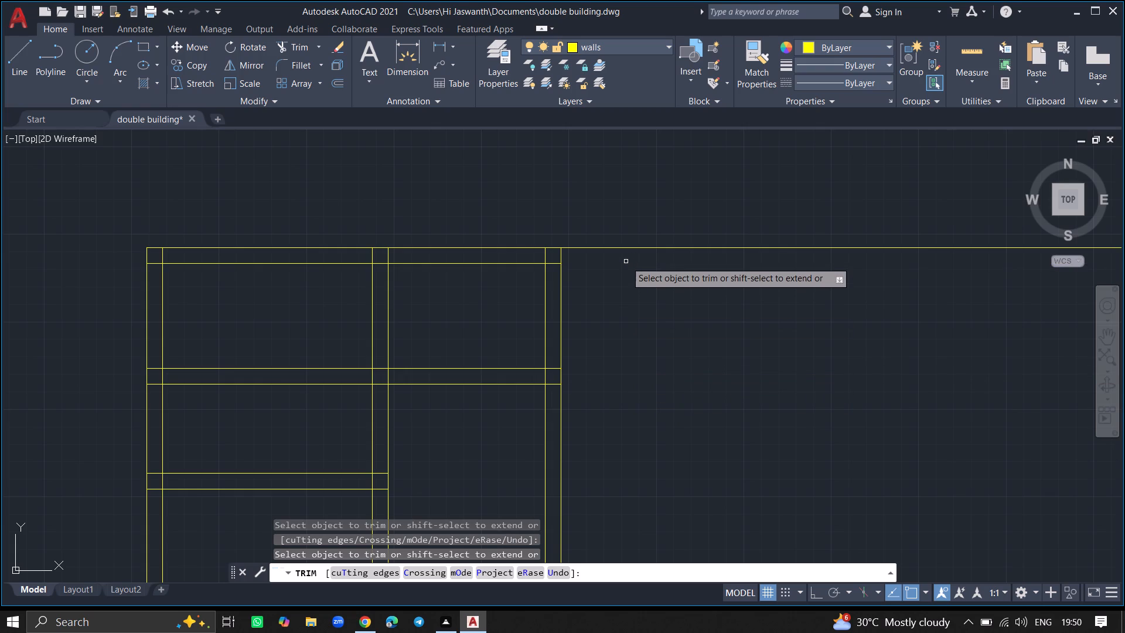
{"action": "left_click", "coordinate": [623, 248]}
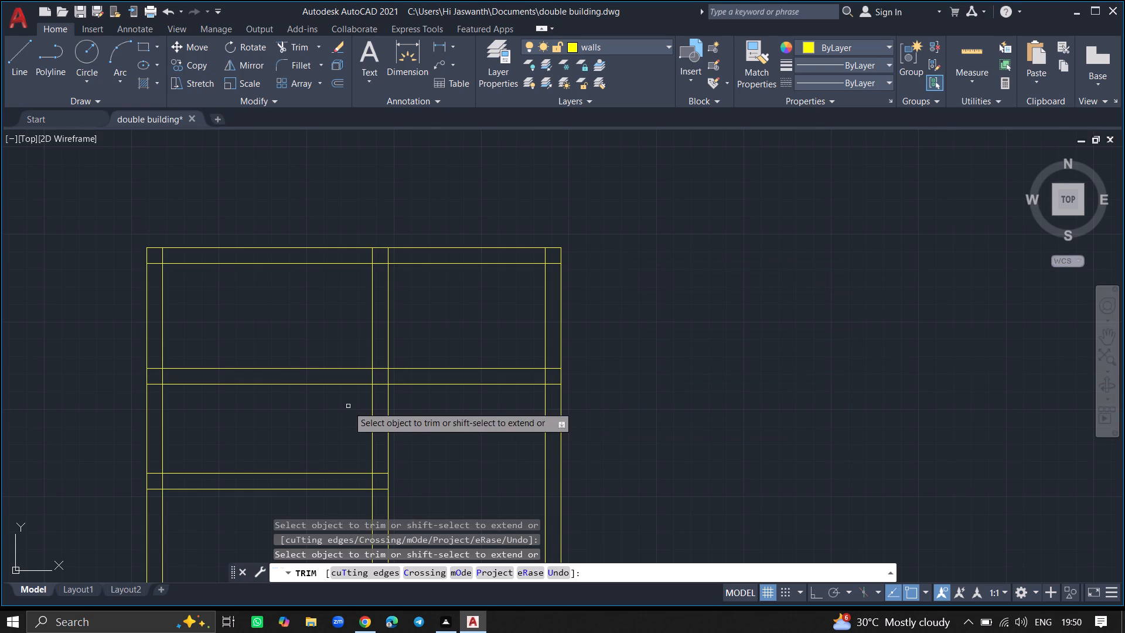
Trim away the second room's lower wall lines where they cross the first room and its left wall.
{"action": "left_click", "coordinate": [332, 386]}
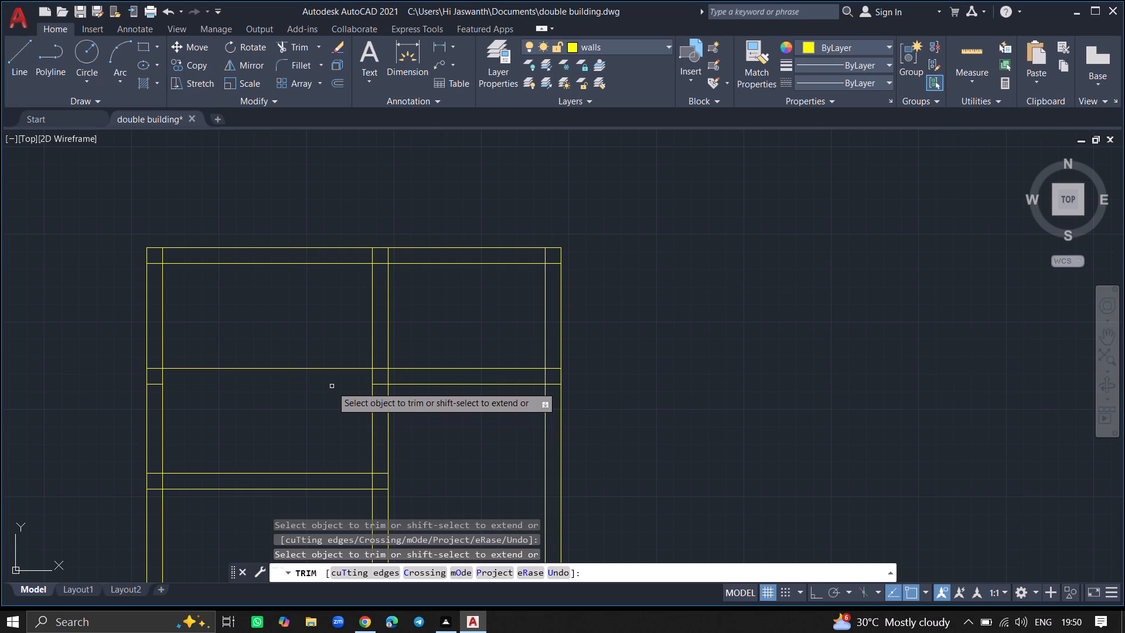
{"action": "left_click", "coordinate": [331, 369]}
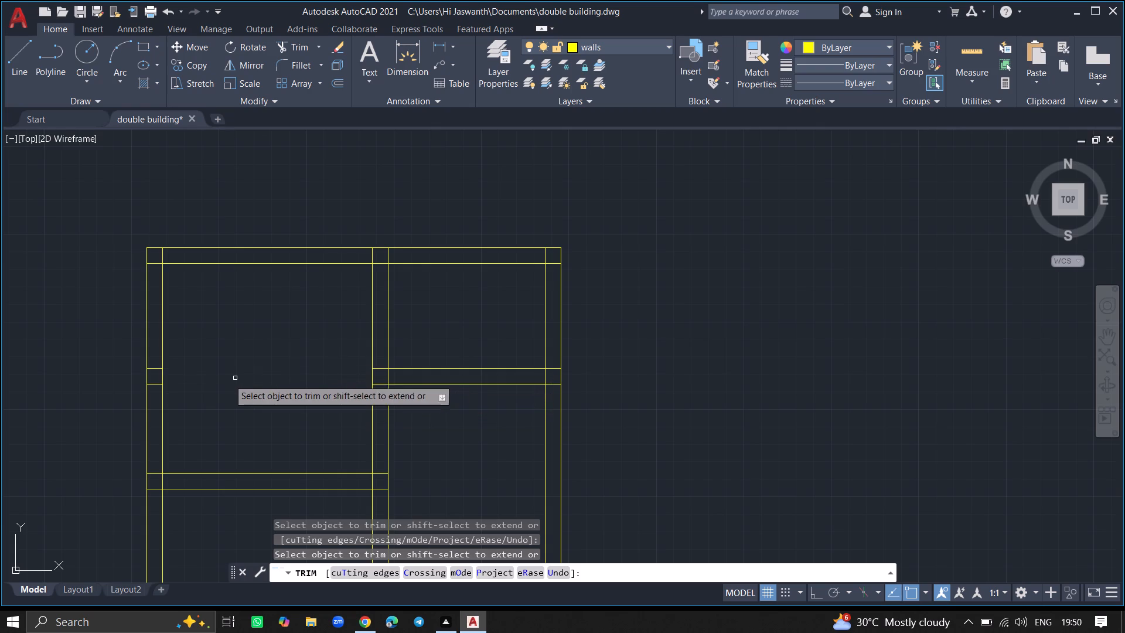
{"action": "left_click", "coordinate": [152, 383]}
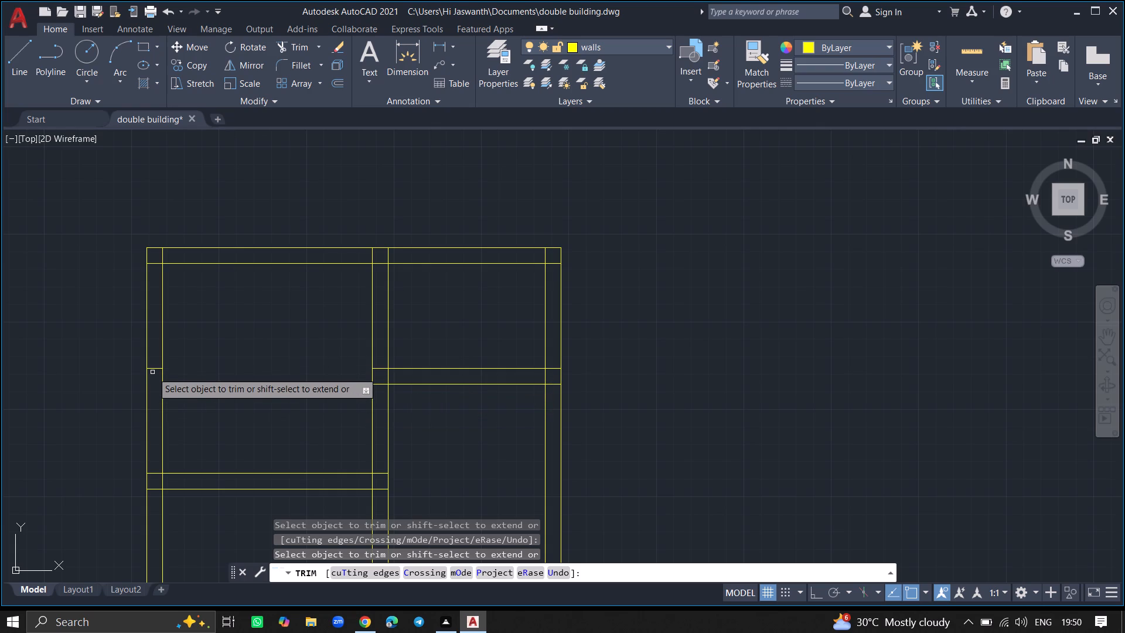
{"action": "left_click", "coordinate": [152, 371]}
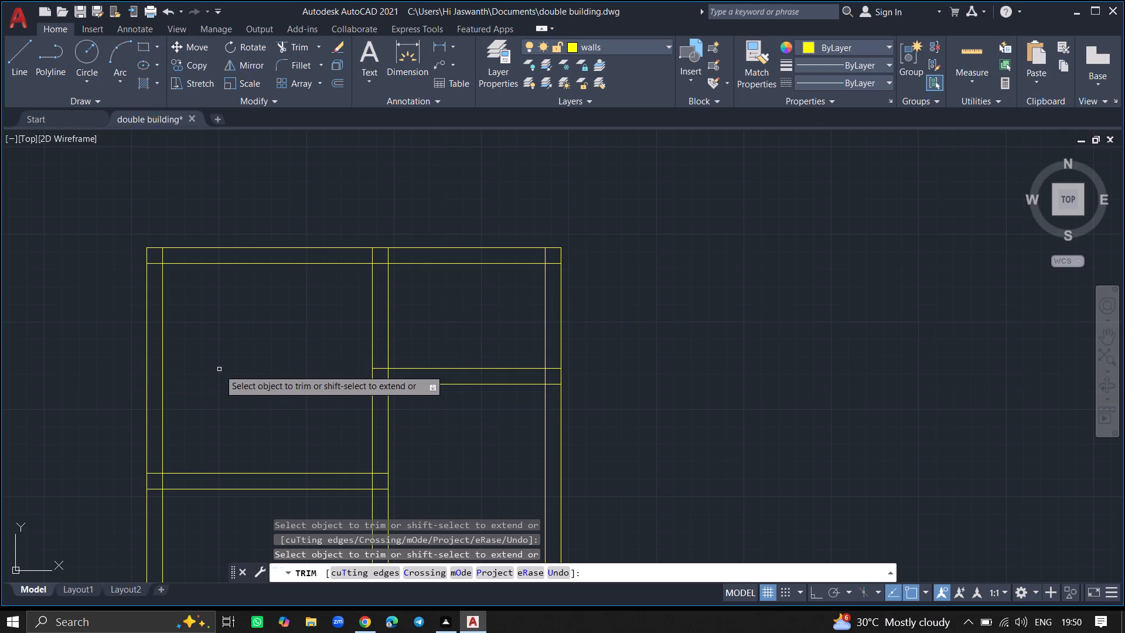
{"action": "key", "text": "Return"}
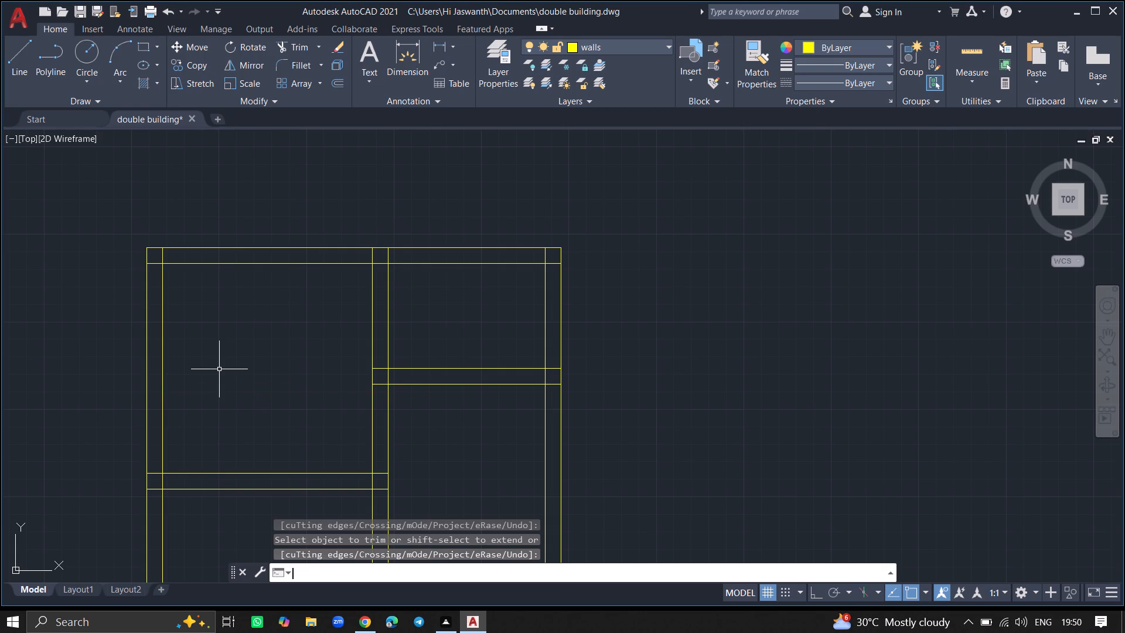
Offset the inner face of the left outer wall 6' to the right to mark the width of the room below the first room.
{"action": "scroll", "coordinate": [219, 369], "scroll_direction": "down", "scroll_amount": 6, "text": "ctrl"}
{"action": "scroll", "coordinate": [222, 390], "scroll_direction": "up", "scroll_amount": 3, "text": "ctrl"}
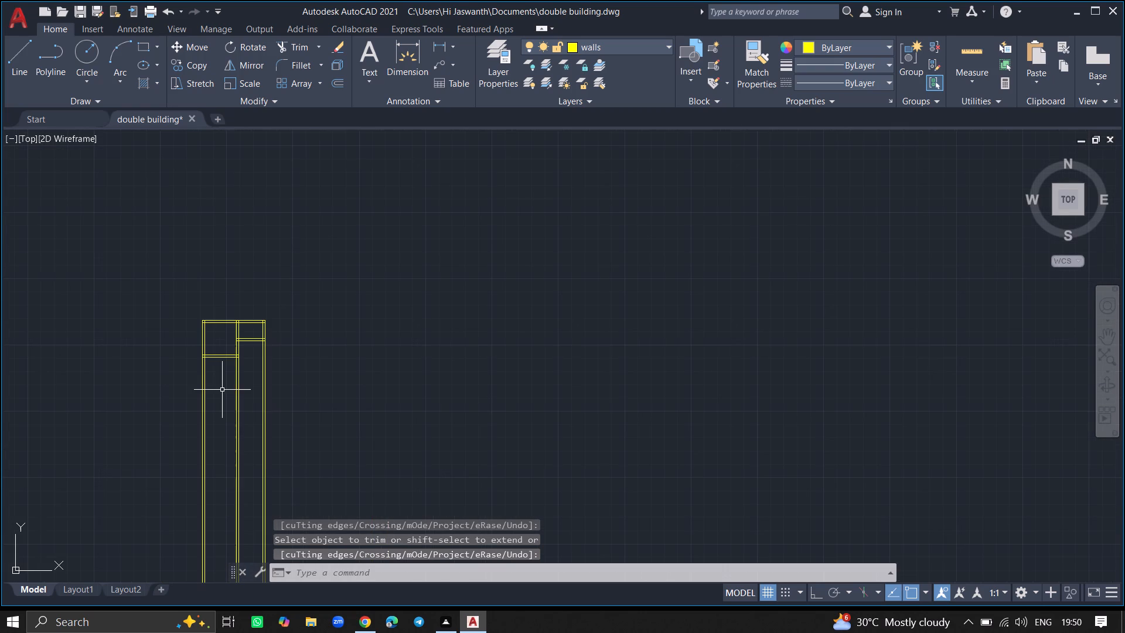
{"action": "scroll", "coordinate": [213, 370], "scroll_direction": "up", "scroll_amount": 3, "text": "ctrl"}
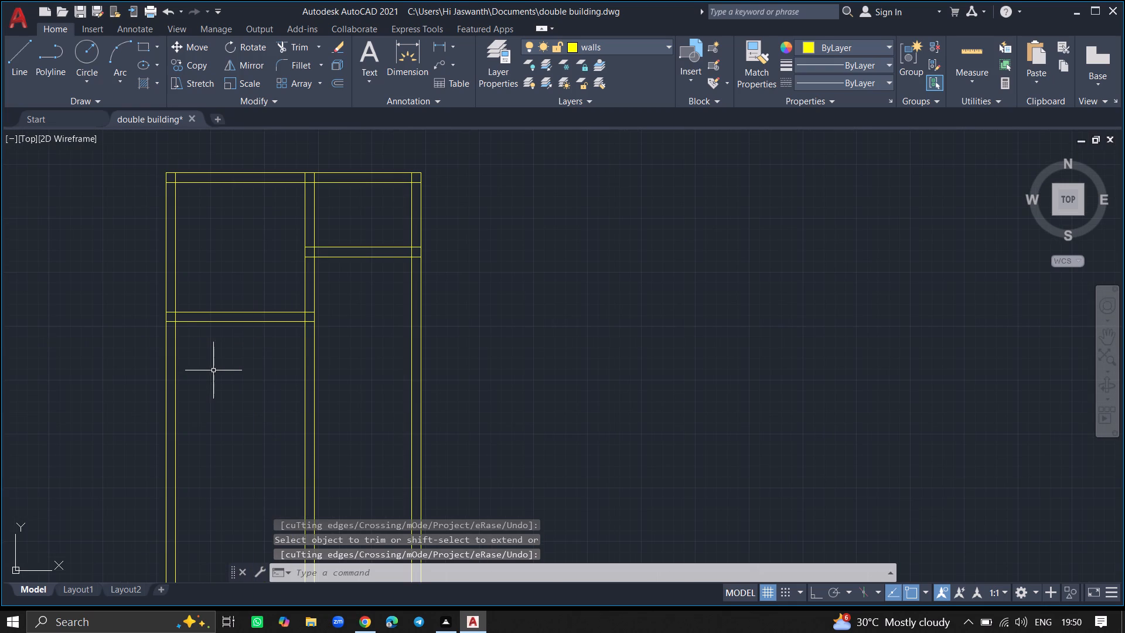
{"action": "scroll", "coordinate": [168, 346], "scroll_direction": "up", "scroll_amount": 3, "text": "ctrl"}
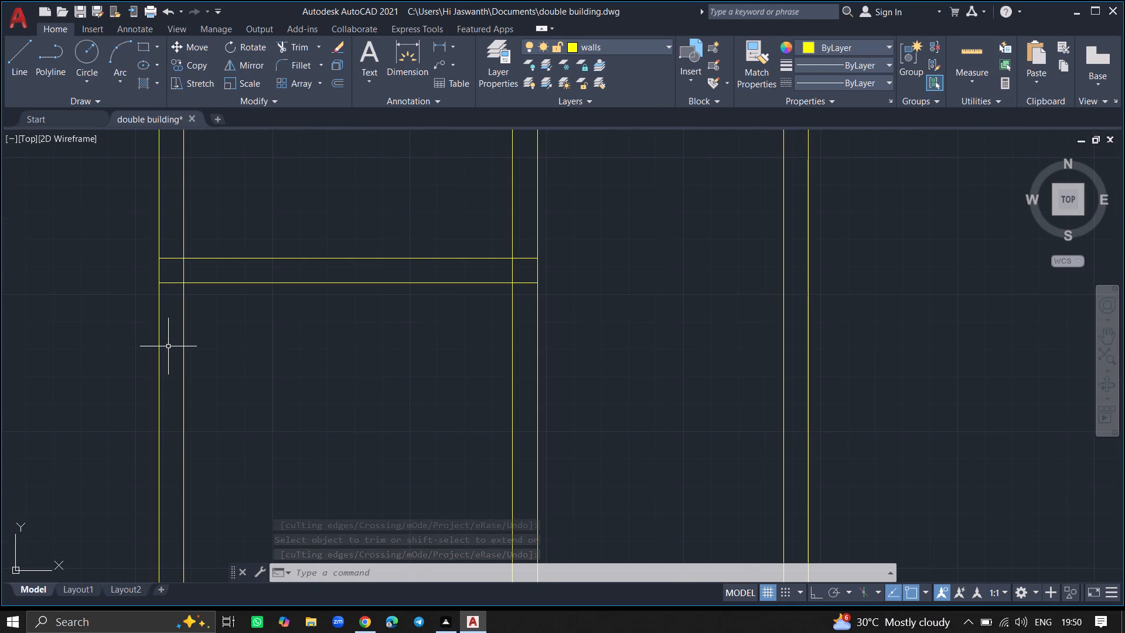
{"action": "type", "text": "offset"}
{"action": "key", "text": "Return"}
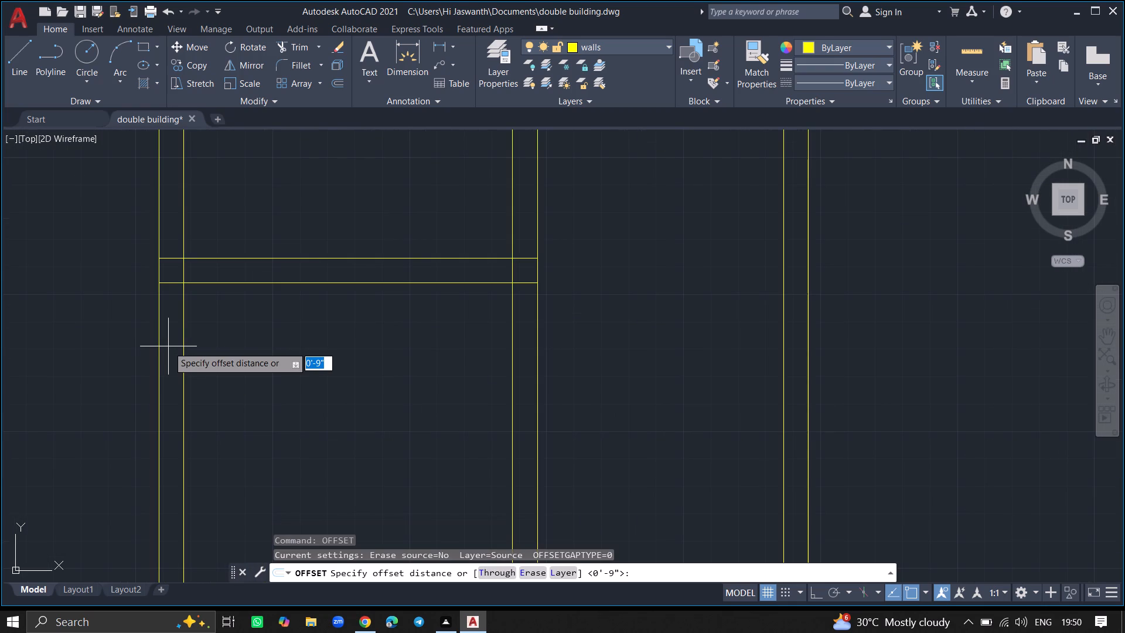
{"action": "key", "text": "6"}
{"action": "key", "text": "apostrophe"}
{"action": "key", "text": "Return"}
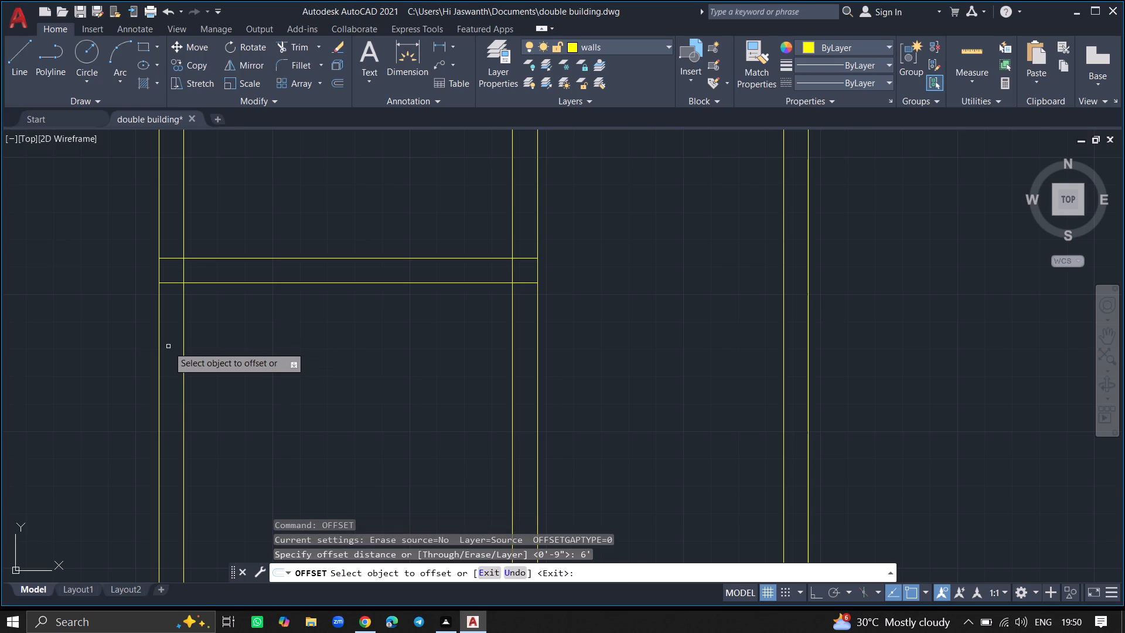
{"action": "left_click", "coordinate": [183, 348]}
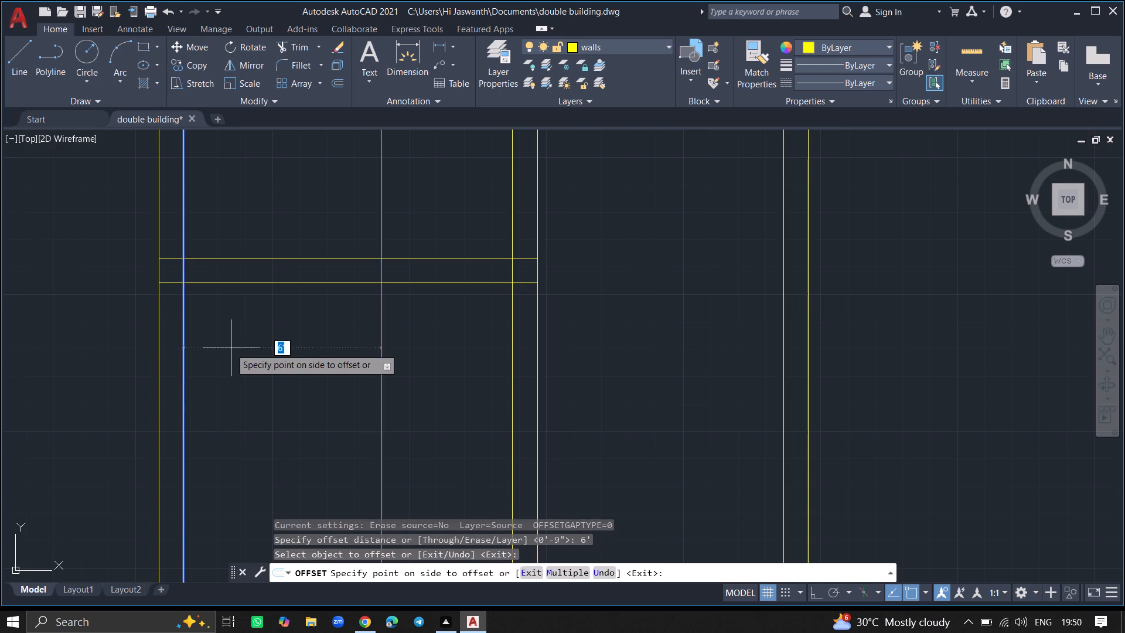
{"action": "left_click", "coordinate": [232, 348]}
{"action": "key", "text": "Return"}
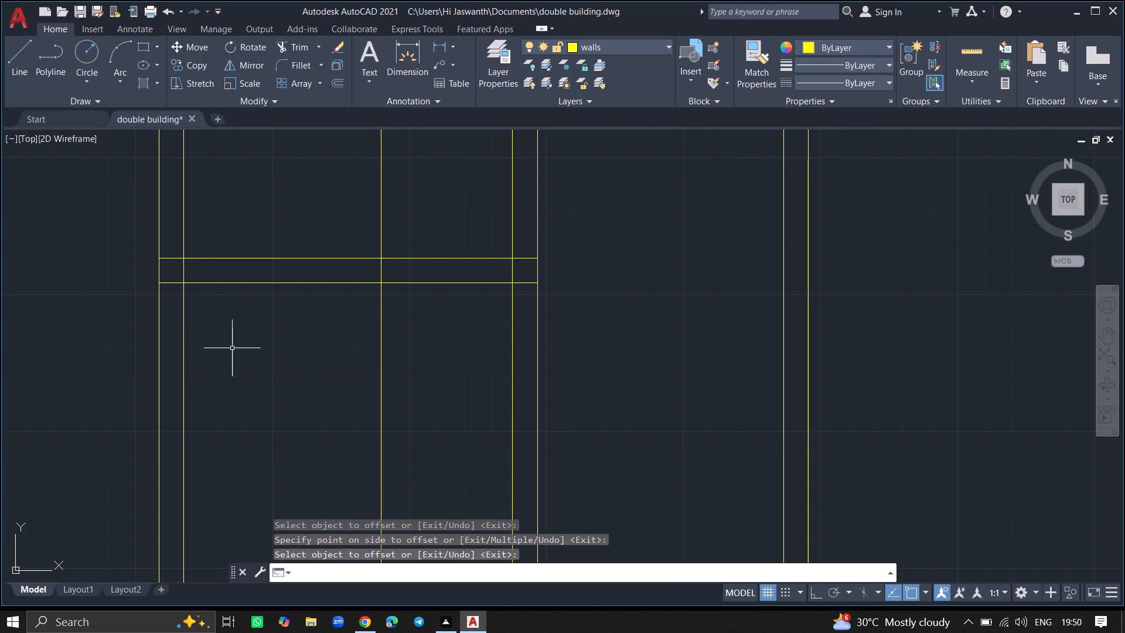
Offset the vertical line marking the width of the room below the first room 9" to the right to form its partition wall.
{"action": "type", "text": "og"}
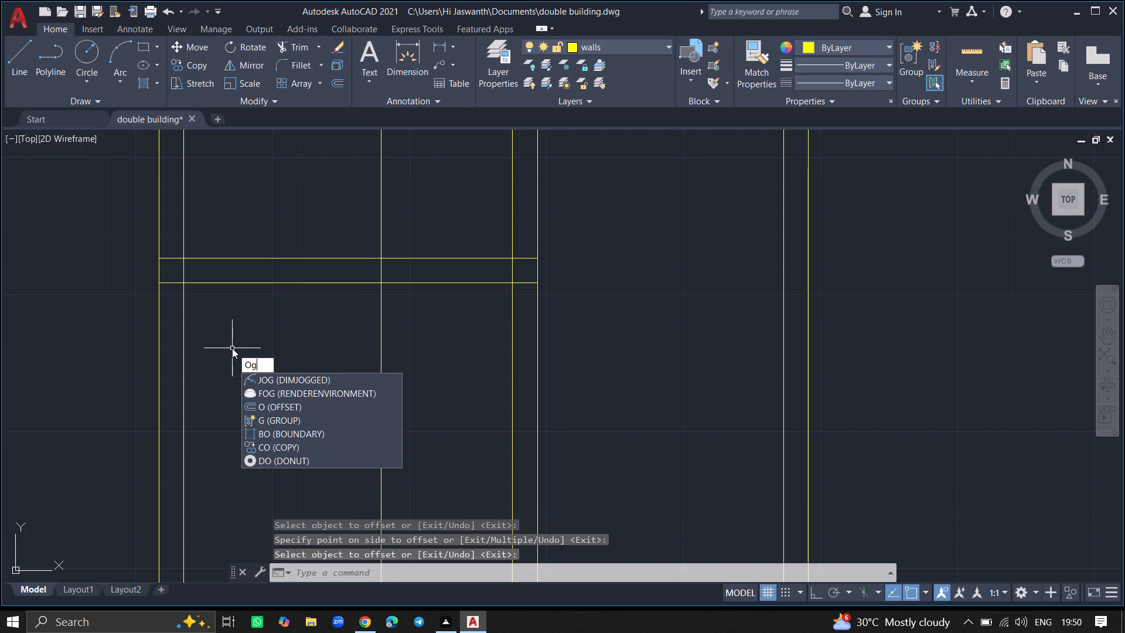
{"action": "key", "text": "BackSpace"}
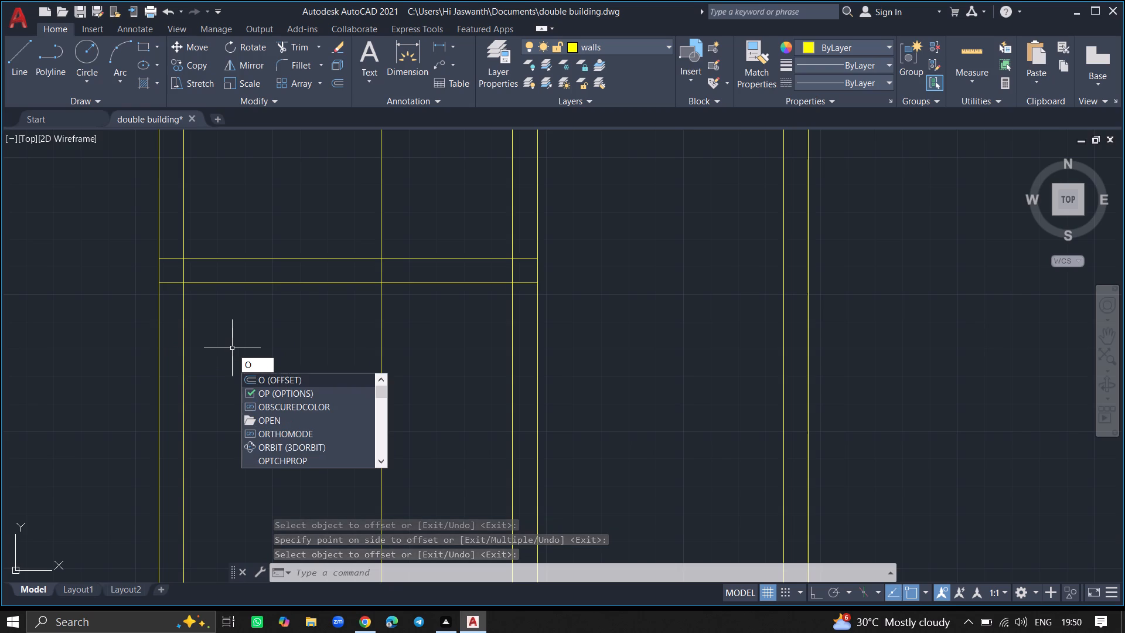
{"action": "left_click", "coordinate": [258, 379]}
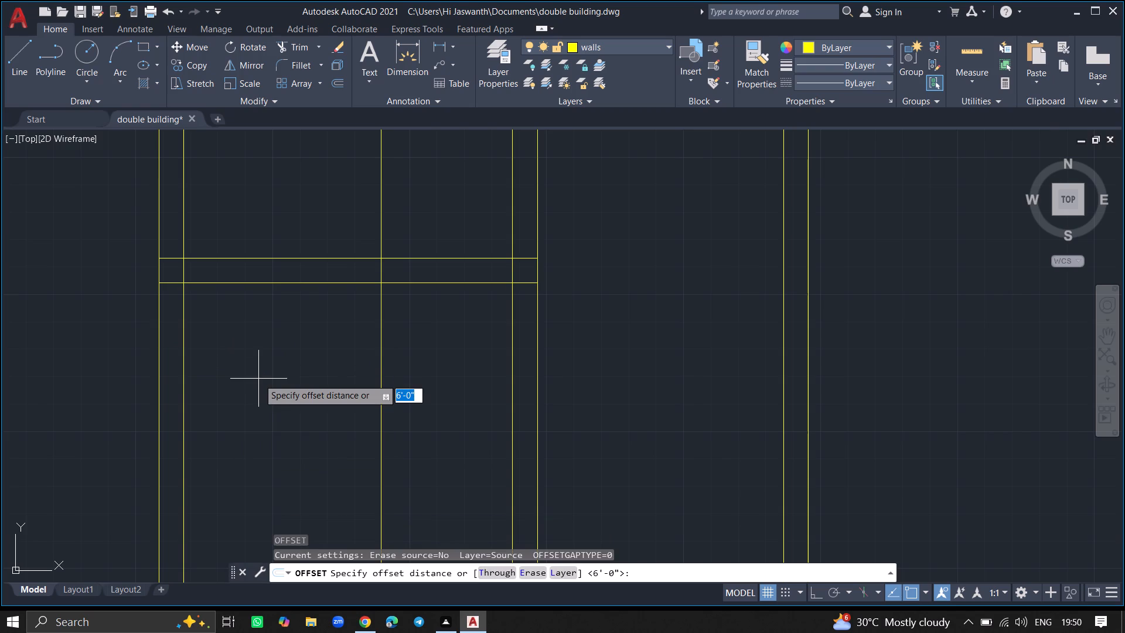
{"action": "key", "text": "9"}
{"action": "key", "text": "shift+quotedbl"}
{"action": "key", "text": "Return"}
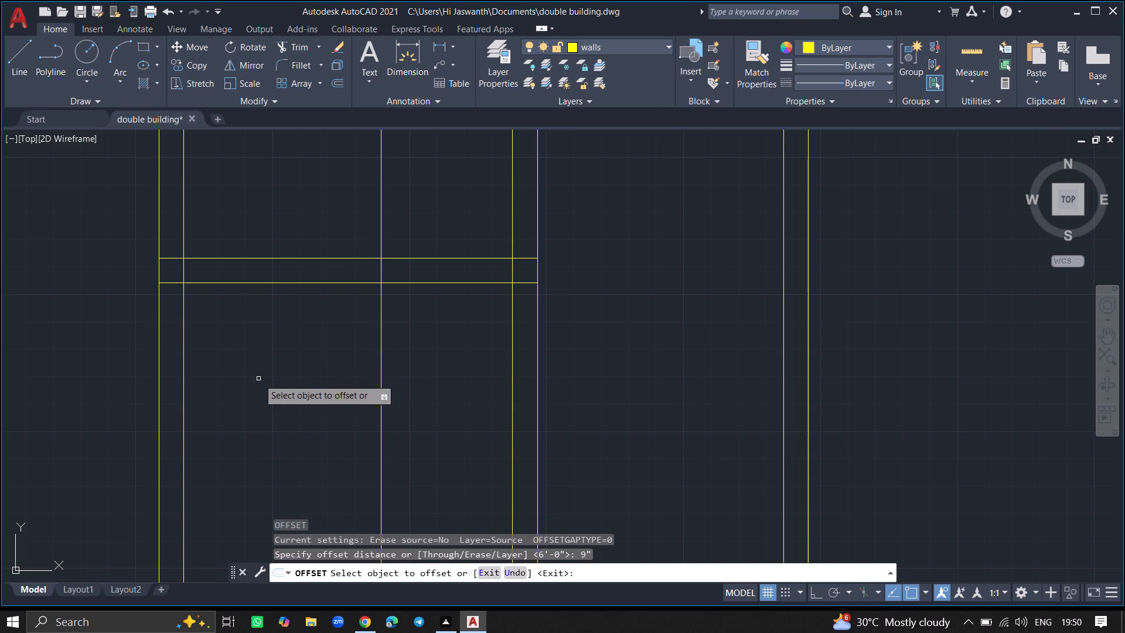
{"action": "left_click", "coordinate": [382, 396]}
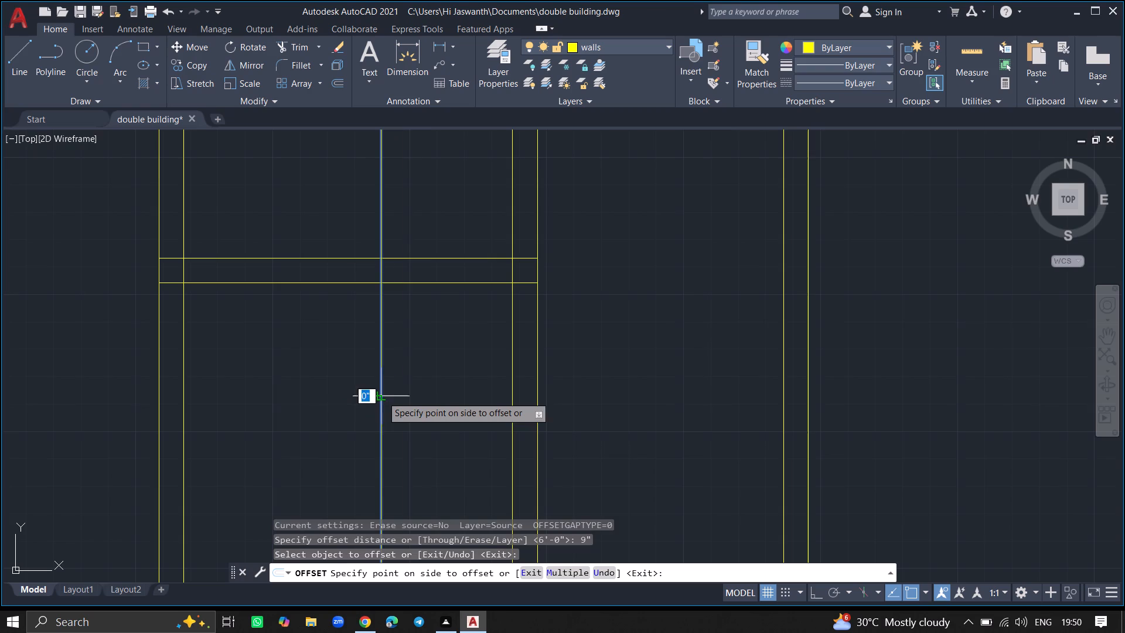
{"action": "left_click", "coordinate": [409, 399]}
{"action": "key", "text": "Return"}
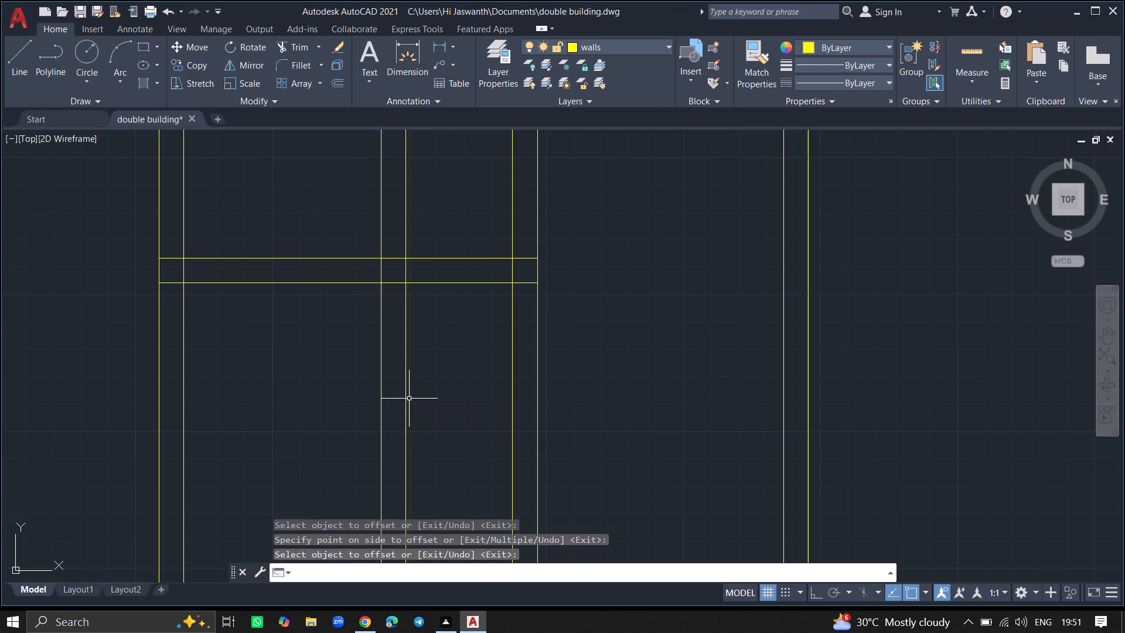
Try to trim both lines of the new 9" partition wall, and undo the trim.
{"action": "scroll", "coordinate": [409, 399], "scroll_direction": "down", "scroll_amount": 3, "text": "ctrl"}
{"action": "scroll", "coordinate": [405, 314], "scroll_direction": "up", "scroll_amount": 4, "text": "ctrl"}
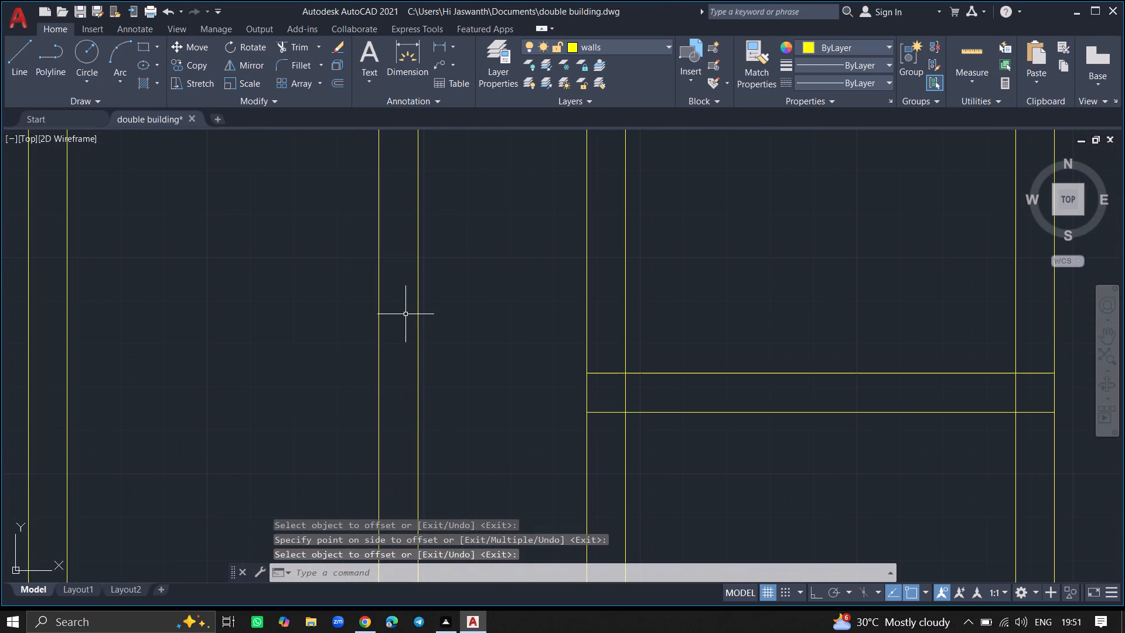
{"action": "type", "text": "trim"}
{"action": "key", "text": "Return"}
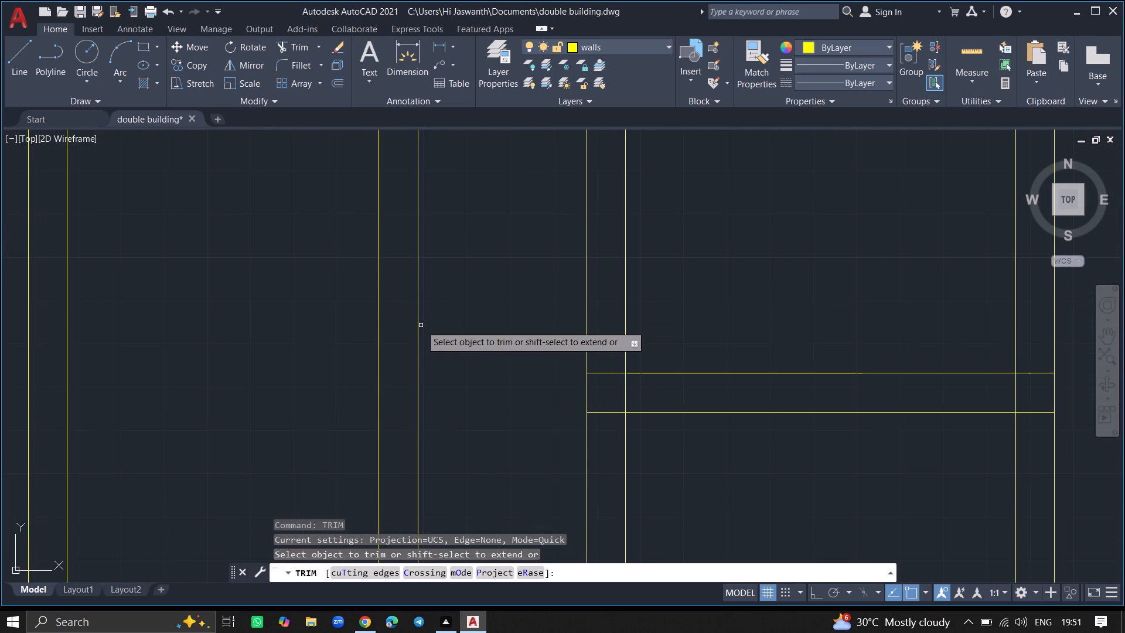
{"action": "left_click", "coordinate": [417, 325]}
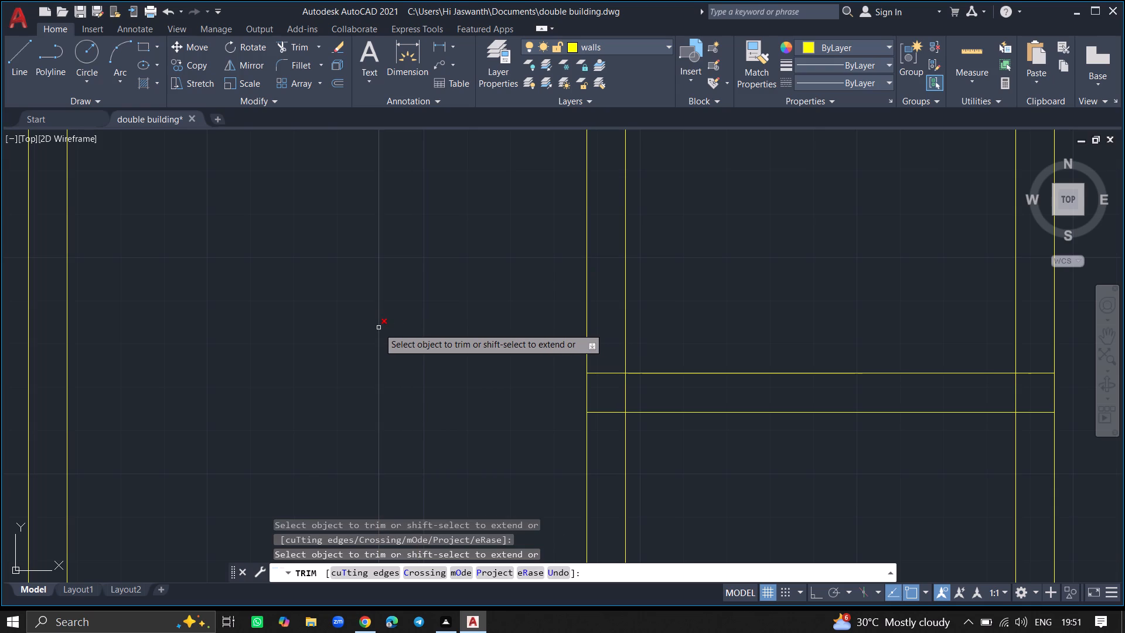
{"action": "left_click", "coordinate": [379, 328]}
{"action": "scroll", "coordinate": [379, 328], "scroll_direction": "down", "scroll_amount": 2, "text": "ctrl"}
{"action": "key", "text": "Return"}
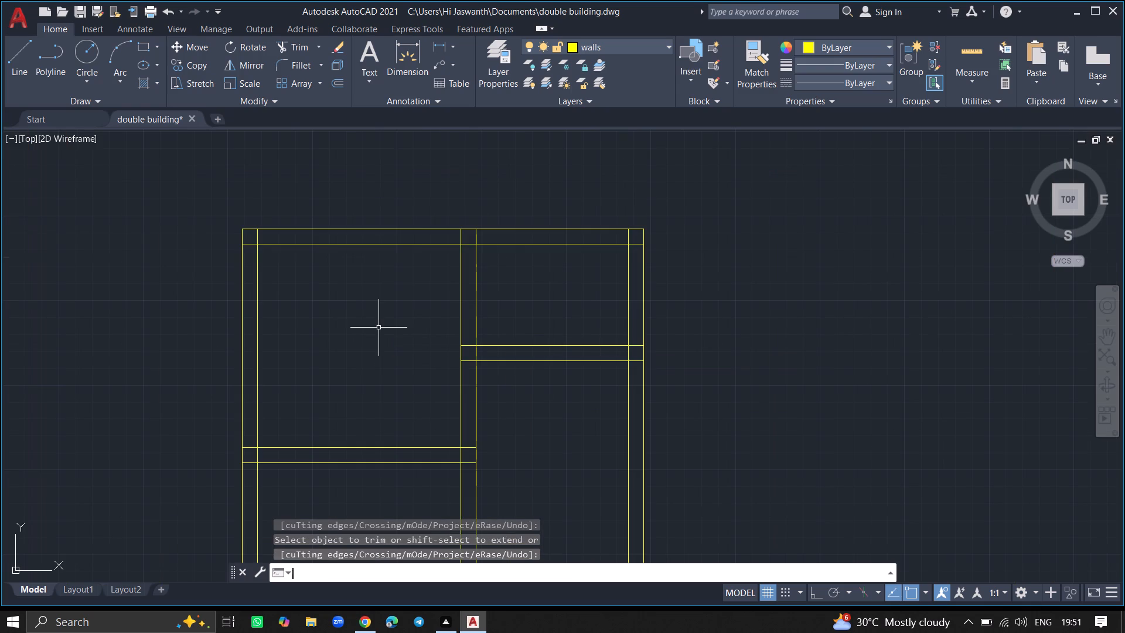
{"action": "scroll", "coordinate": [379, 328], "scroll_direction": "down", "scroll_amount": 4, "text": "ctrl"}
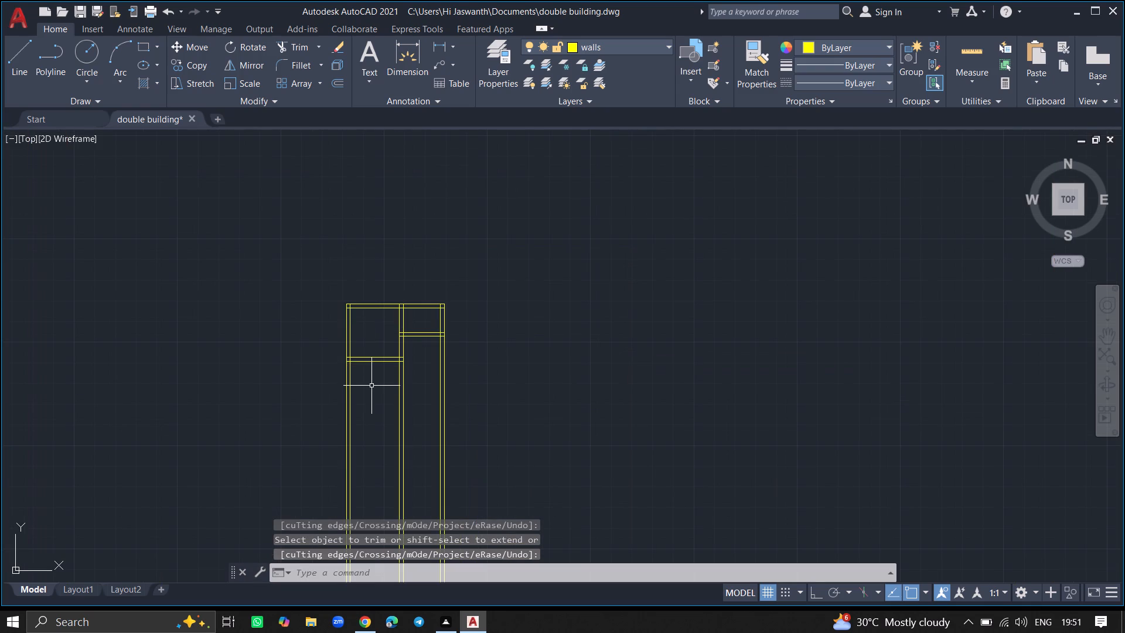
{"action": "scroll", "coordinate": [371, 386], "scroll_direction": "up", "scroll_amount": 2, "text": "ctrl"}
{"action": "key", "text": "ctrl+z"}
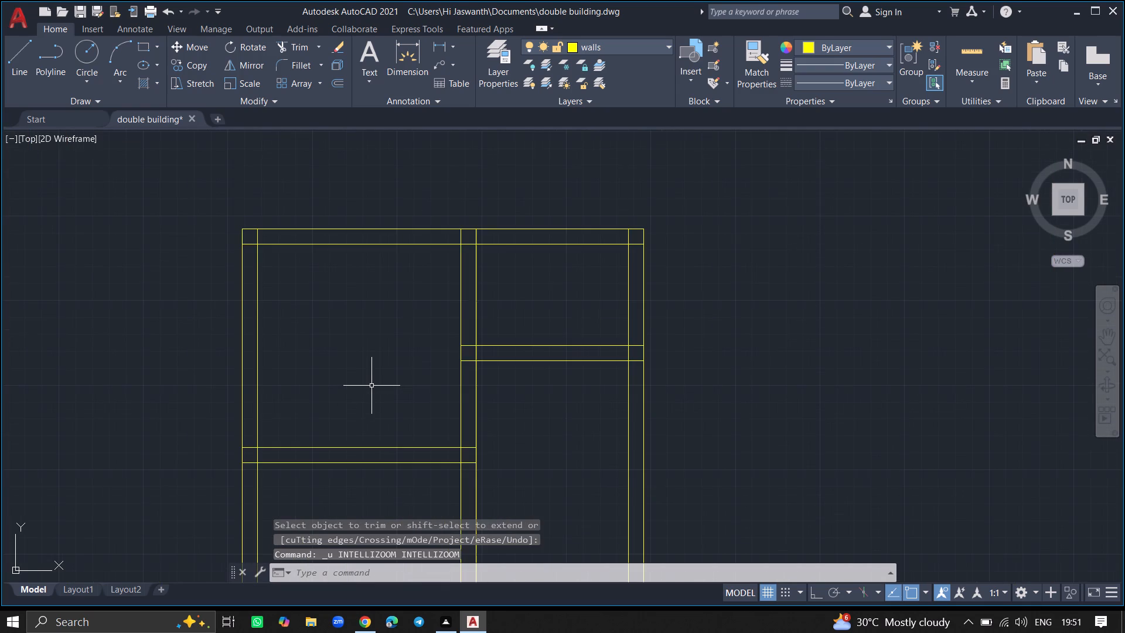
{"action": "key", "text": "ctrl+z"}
Trim away both partition wall lines where they run through the first room and the top wall.
{"action": "scroll", "coordinate": [371, 386], "scroll_direction": "down", "scroll_amount": 5, "text": "ctrl"}
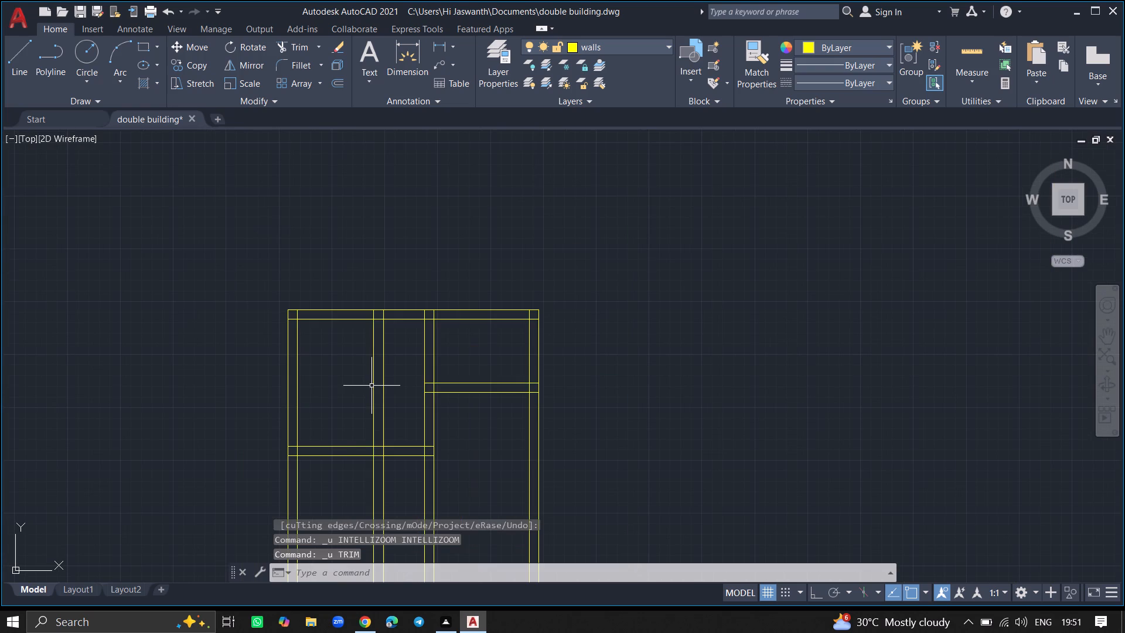
{"action": "type", "text": "trim"}
{"action": "key", "text": "Return"}
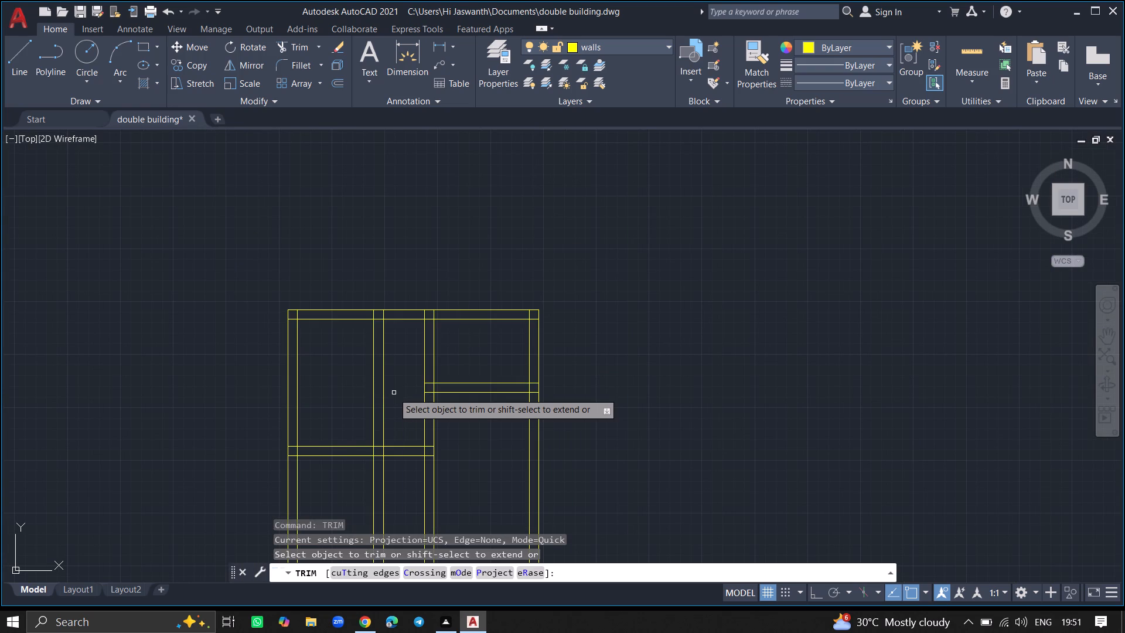
{"action": "left_click", "coordinate": [383, 395]}
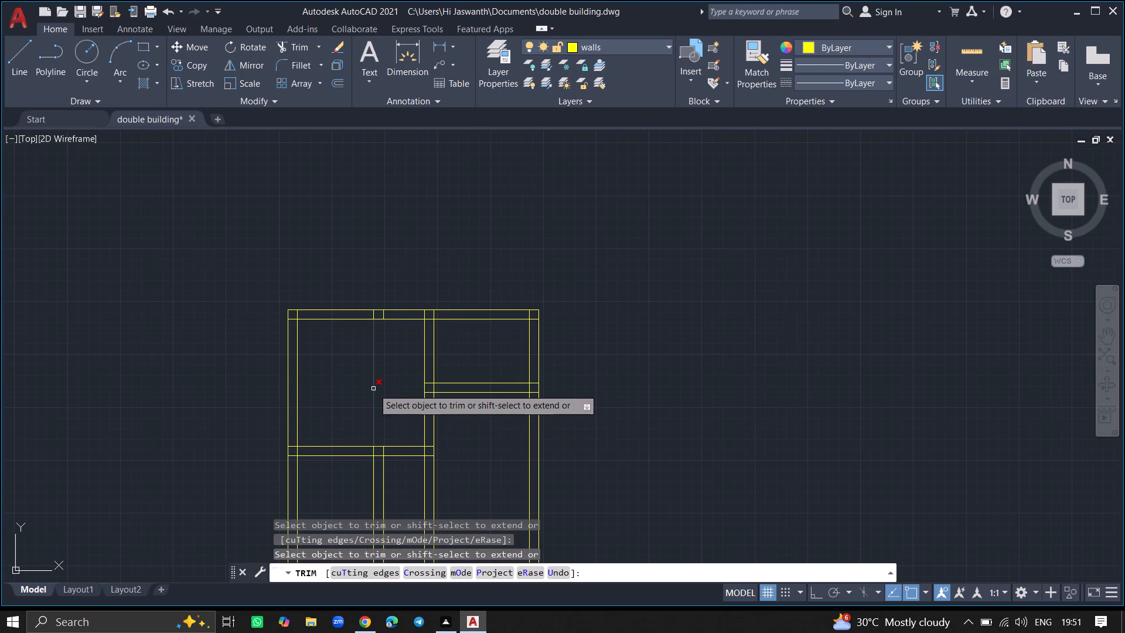
{"action": "left_click", "coordinate": [373, 389]}
{"action": "left_click", "coordinate": [373, 314]}
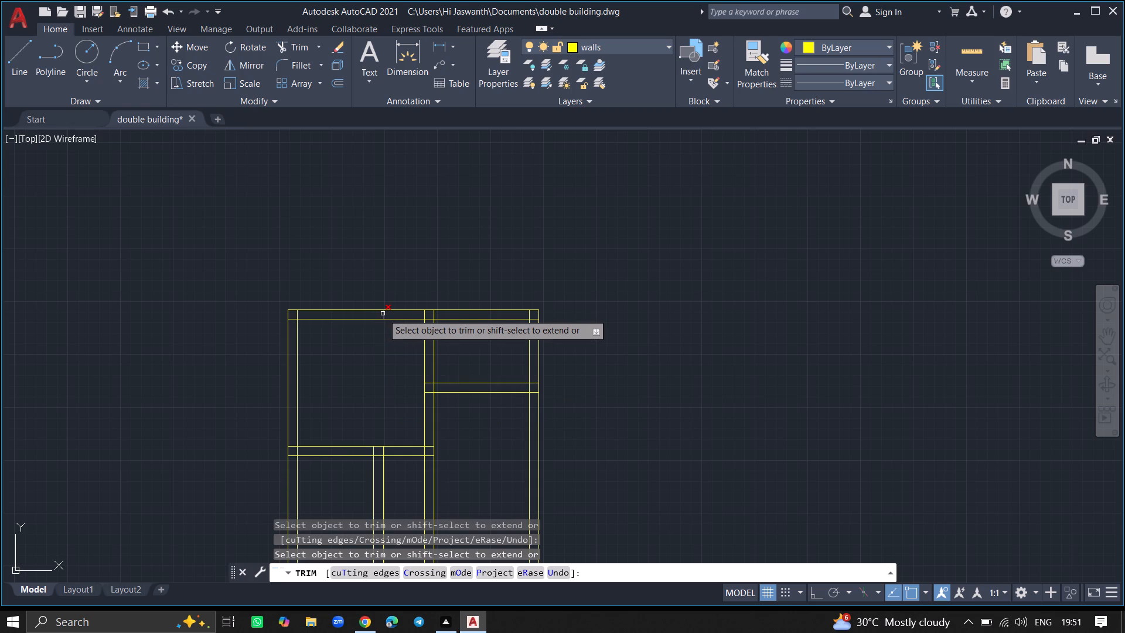
{"action": "left_click_drag", "start_coordinate": [383, 314], "coordinate": [380, 360]}
{"action": "key", "text": "Return"}
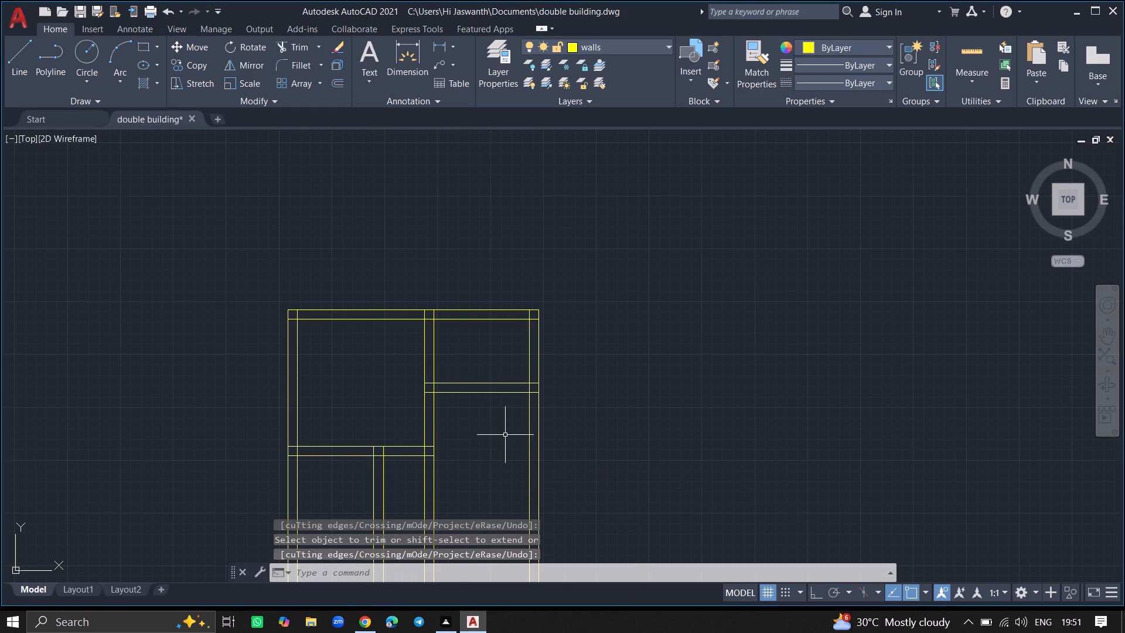
Offset the lower face of the first room's bottom wall 5' downward to mark the depth of the room below.
{"action": "scroll", "coordinate": [505, 435], "scroll_direction": "down", "scroll_amount": 3, "text": "ctrl"}
{"action": "scroll", "coordinate": [469, 494], "scroll_direction": "up", "scroll_amount": 5, "text": "ctrl"}
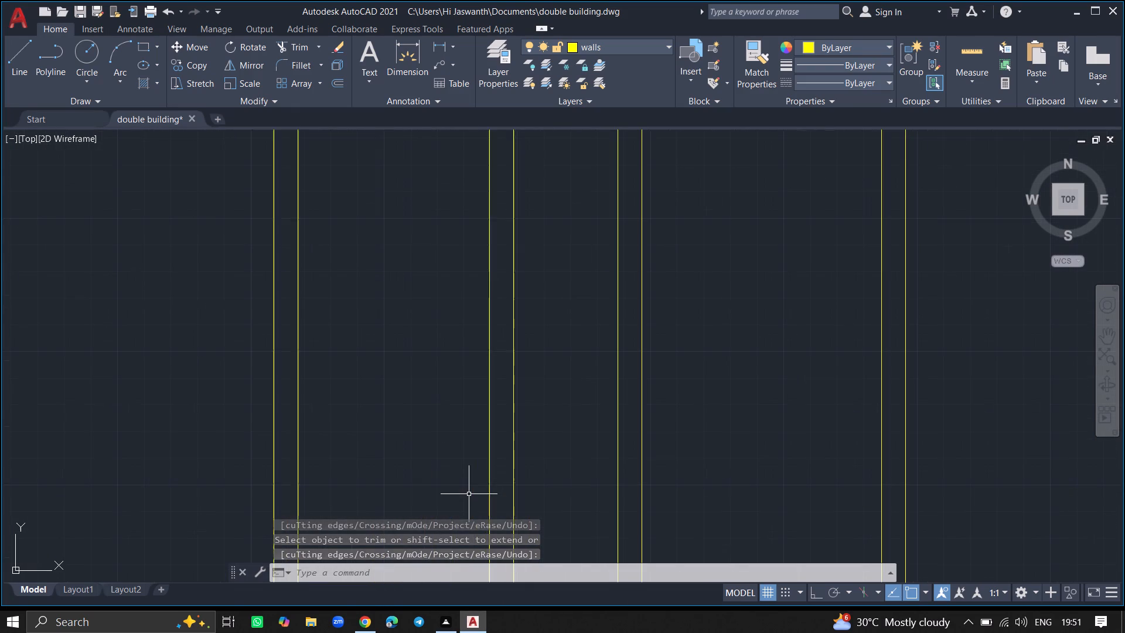
{"action": "scroll", "coordinate": [469, 494], "scroll_direction": "down", "scroll_amount": 2, "text": "ctrl"}
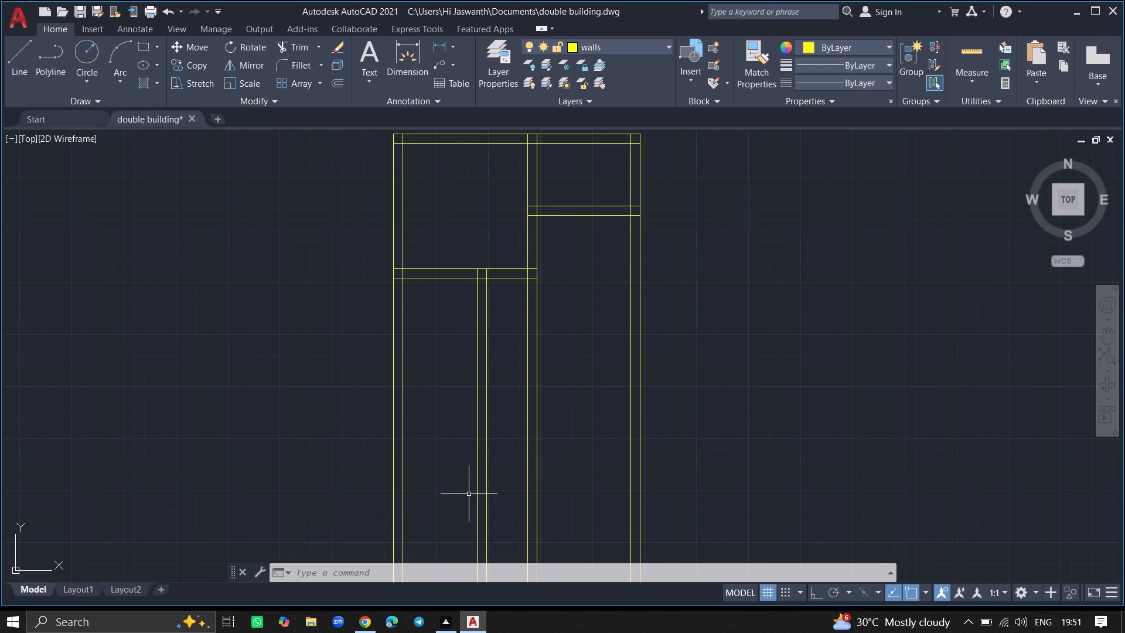
{"action": "key", "text": "o"}
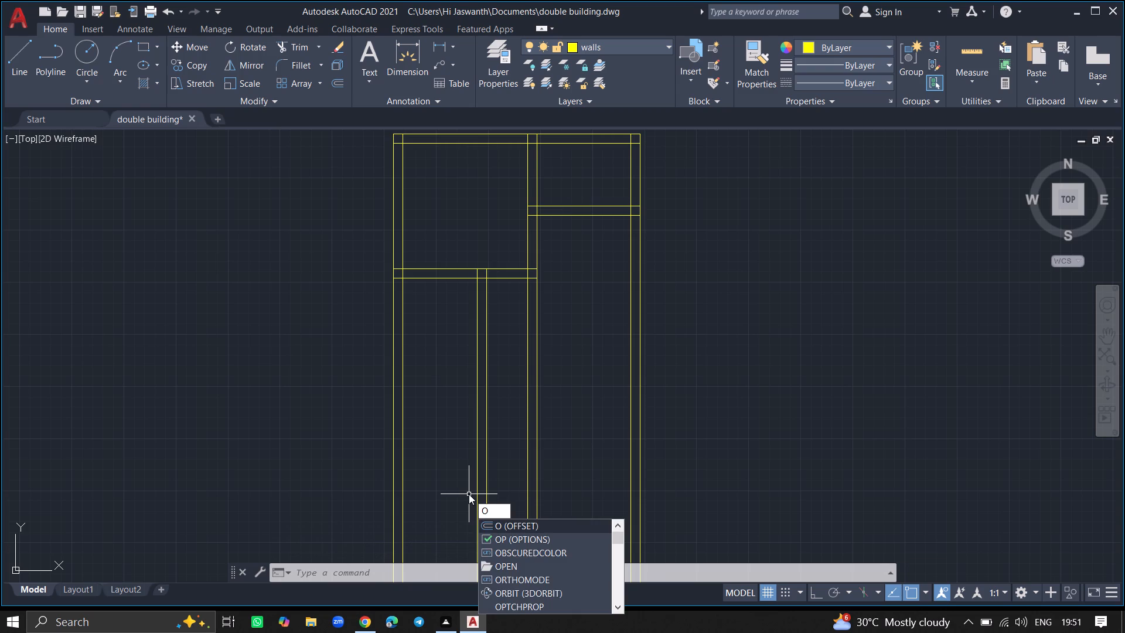
{"action": "key", "text": "f"}
{"action": "key", "text": "f"}
{"action": "key", "text": "Return"}
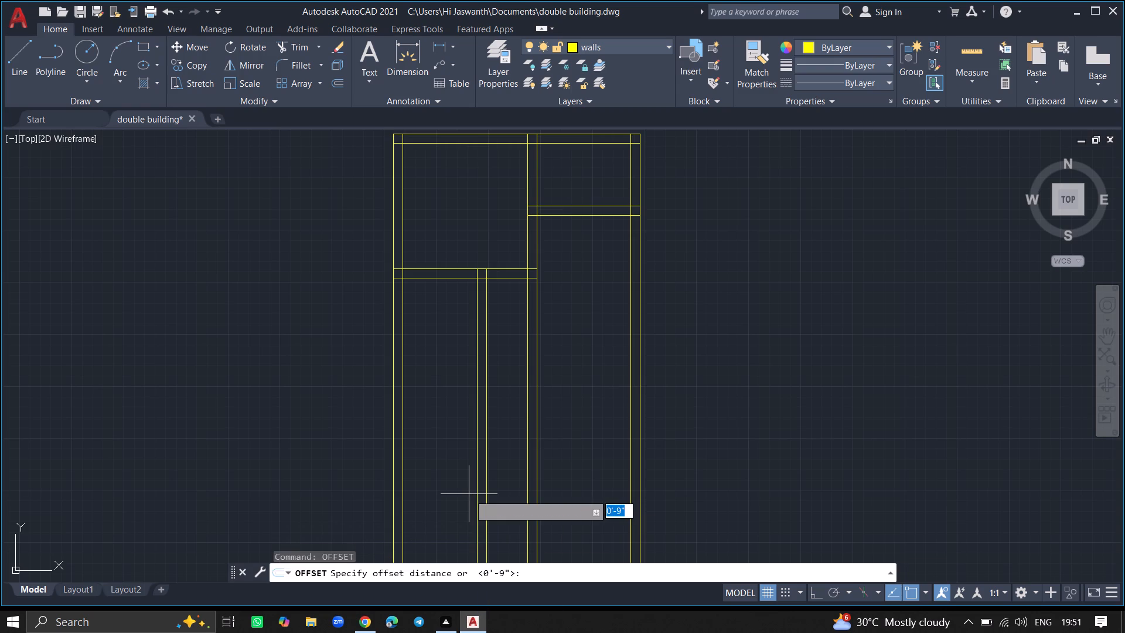
{"action": "key", "text": "5"}
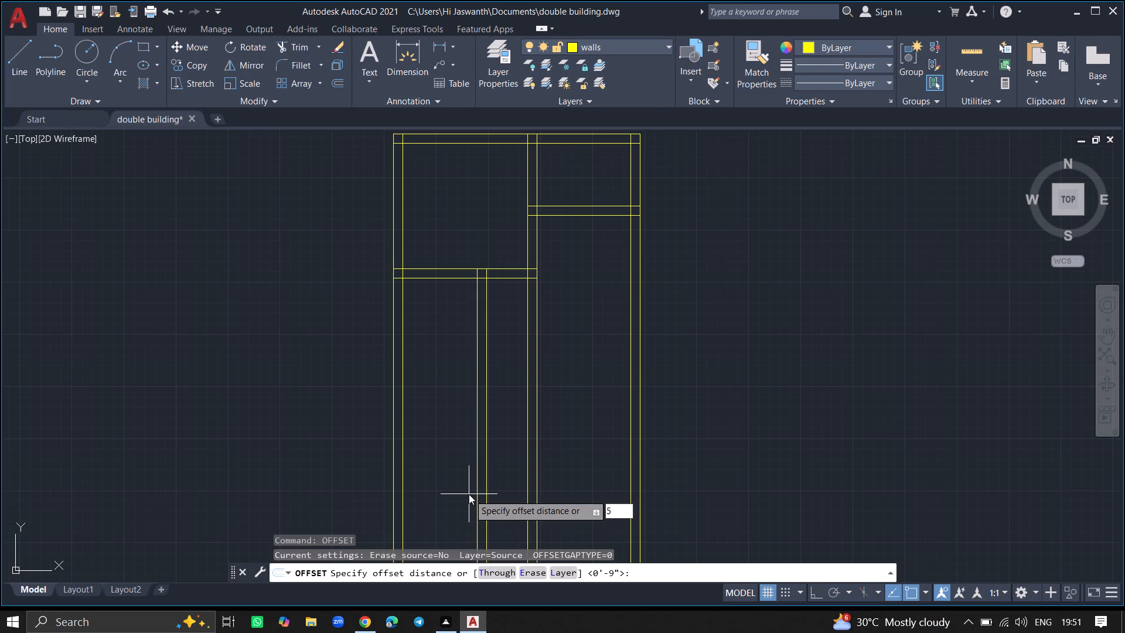
{"action": "key", "text": "apostrophe"}
{"action": "key", "text": "Return"}
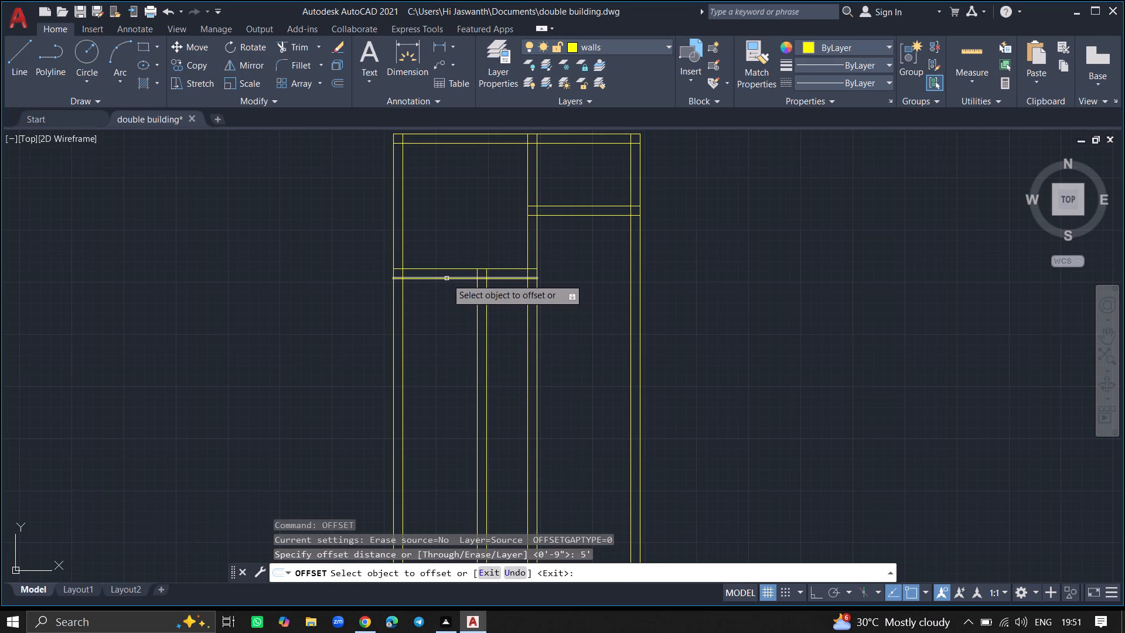
{"action": "left_click_drag", "start_coordinate": [446, 278], "coordinate": [446, 350]}
{"action": "left_click", "coordinate": [446, 350]}
{"action": "key", "text": "Return"}
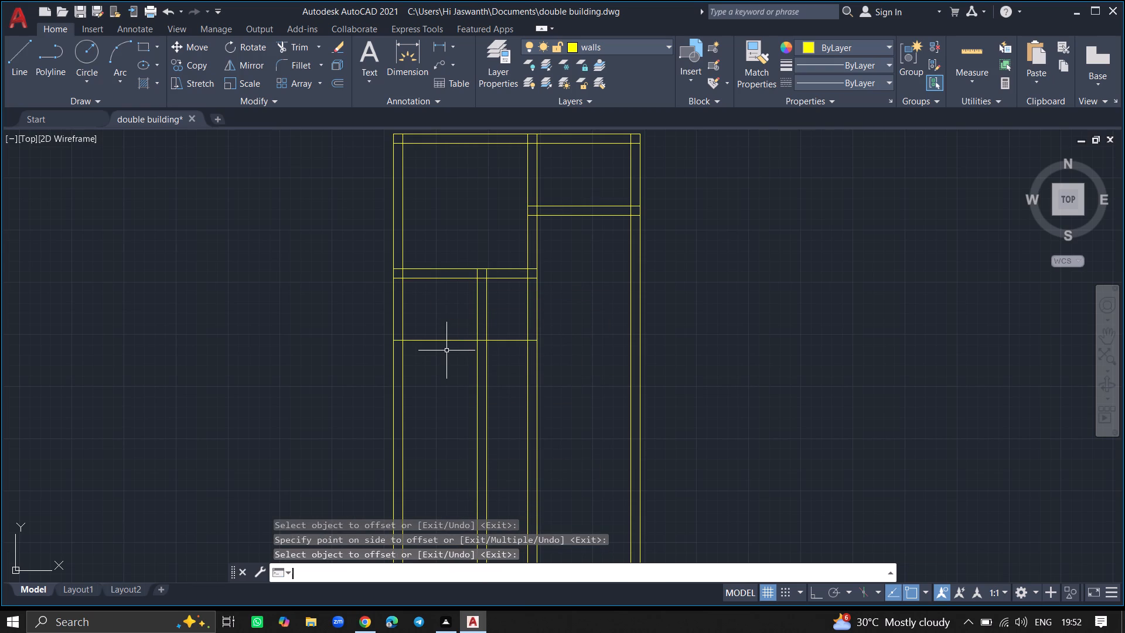
Offset the horizontal line marking the lower room's depth 9" downward to form its bottom wall.
{"action": "scroll", "coordinate": [446, 350], "scroll_direction": "up", "scroll_amount": 2, "text": "ctrl"}
{"action": "type", "text": "offset"}
{"action": "key", "text": "Return"}
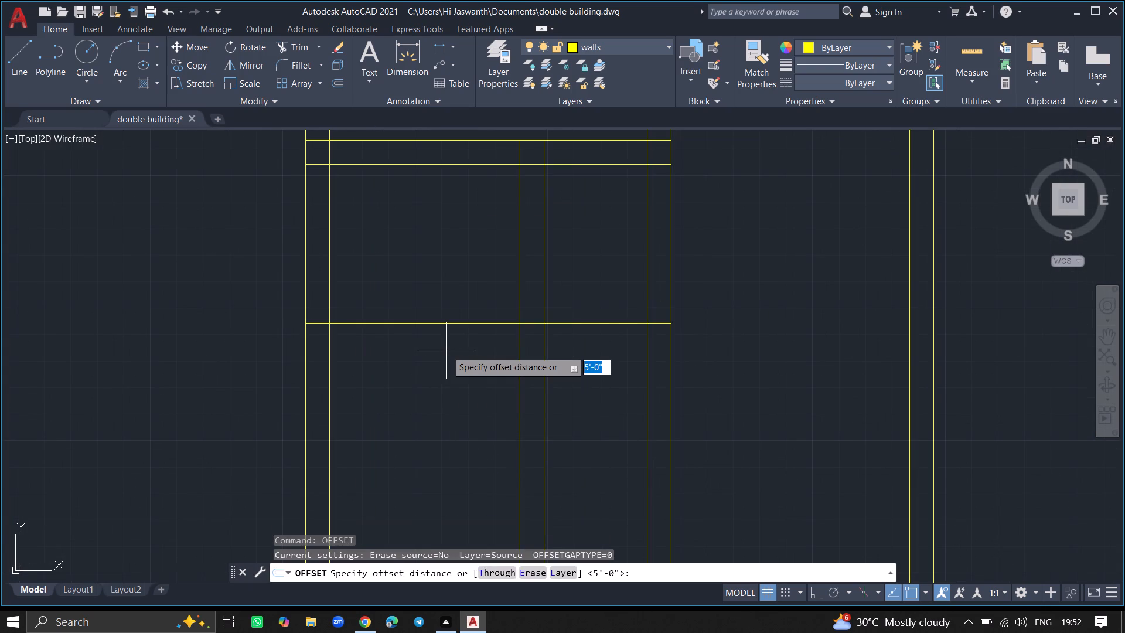
{"action": "key", "text": "9"}
{"action": "key", "text": "shift+quotedbl"}
{"action": "key", "text": "Return"}
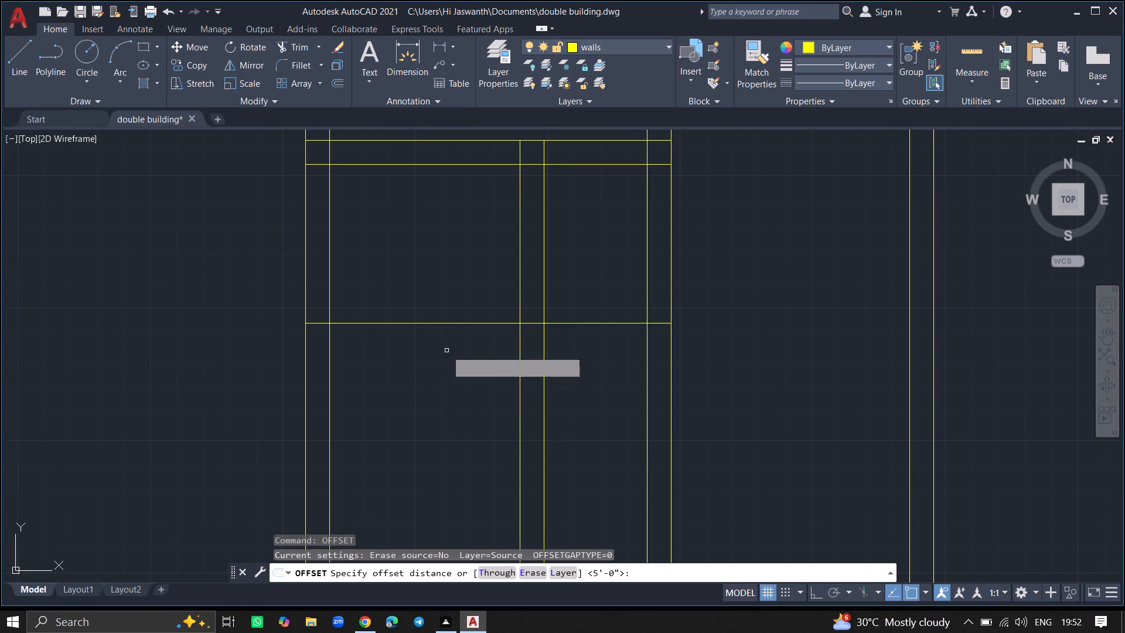
{"action": "left_click", "coordinate": [447, 324]}
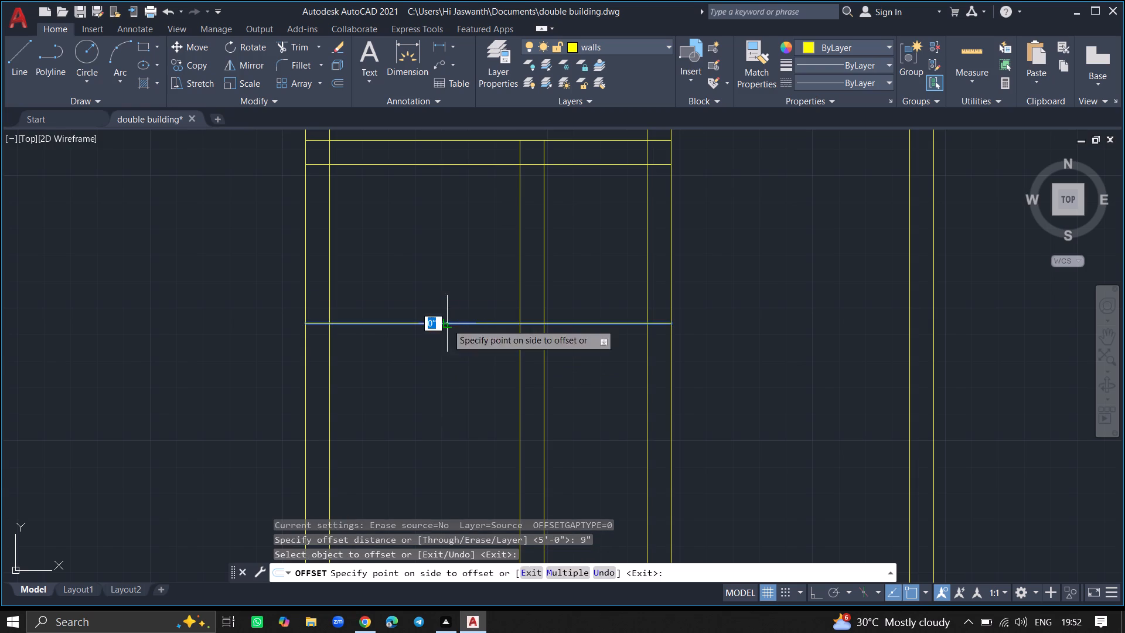
{"action": "left_click", "coordinate": [459, 394]}
{"action": "key", "text": "Return"}
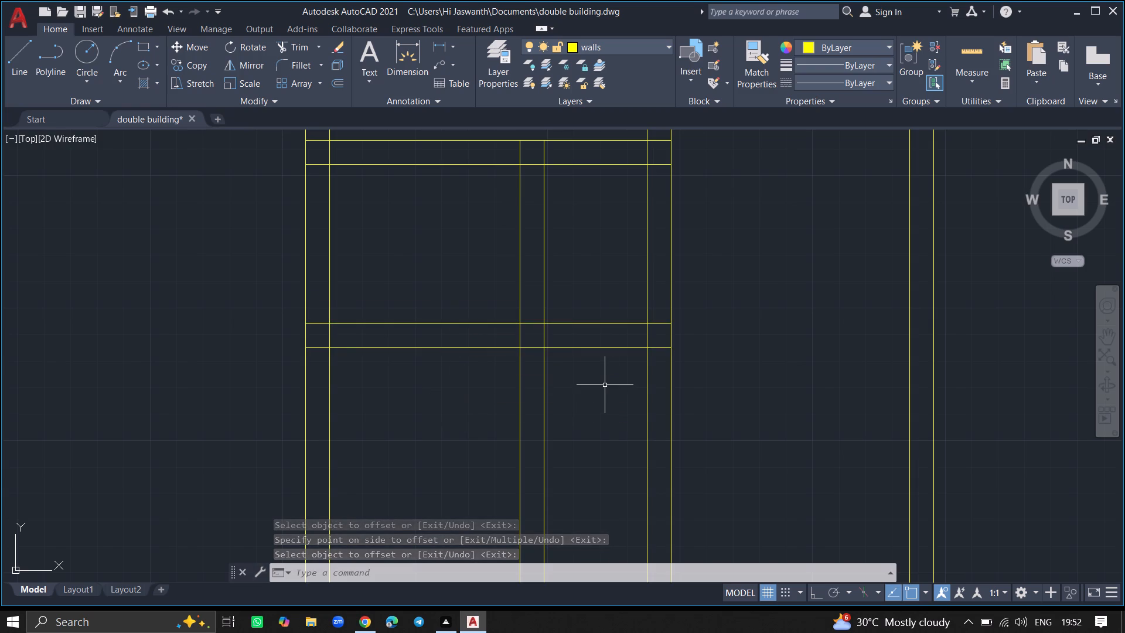
Trim both lines of the lower room's bottom wall where they extend past the partition wall and across the middle vertical wall.
{"action": "type", "text": "trim"}
{"action": "key", "text": "Return"}
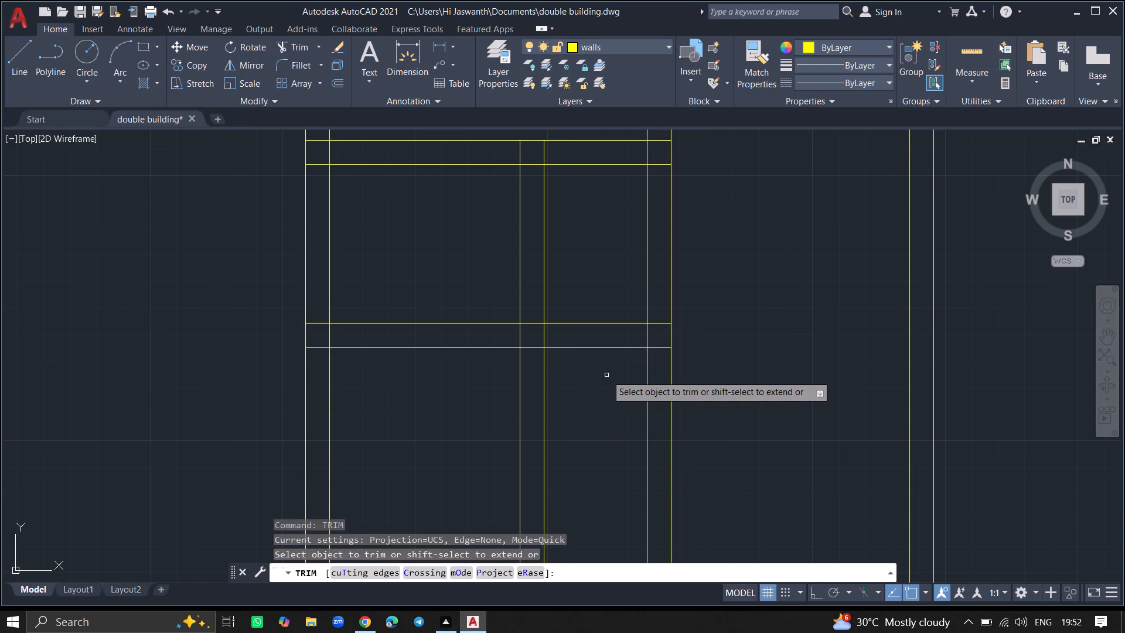
{"action": "left_click", "coordinate": [609, 348]}
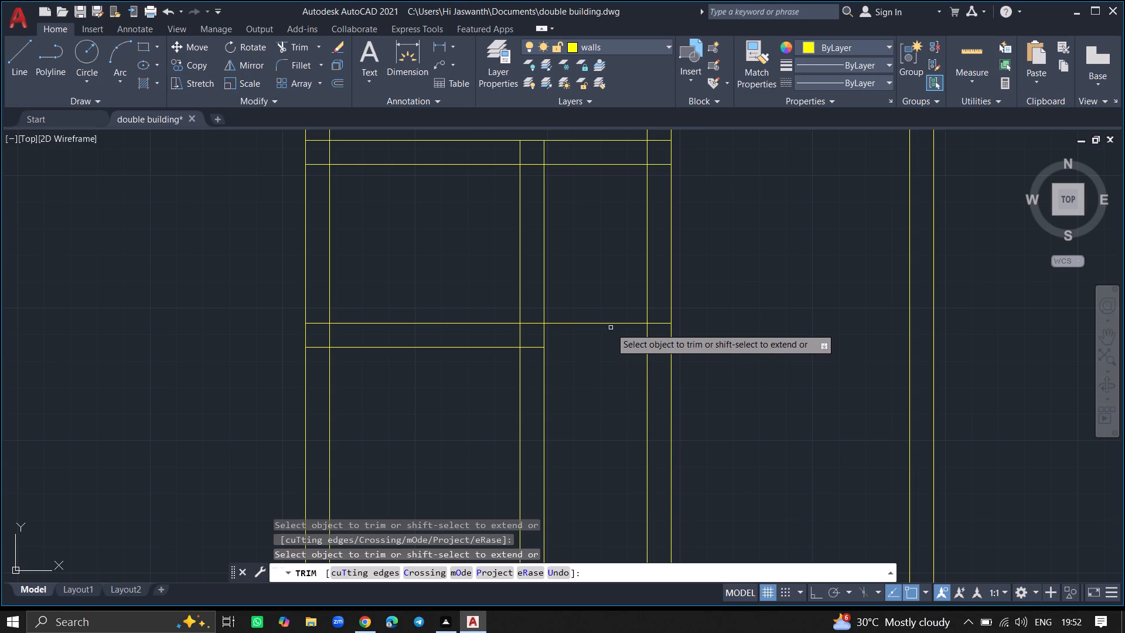
{"action": "left_click", "coordinate": [611, 322]}
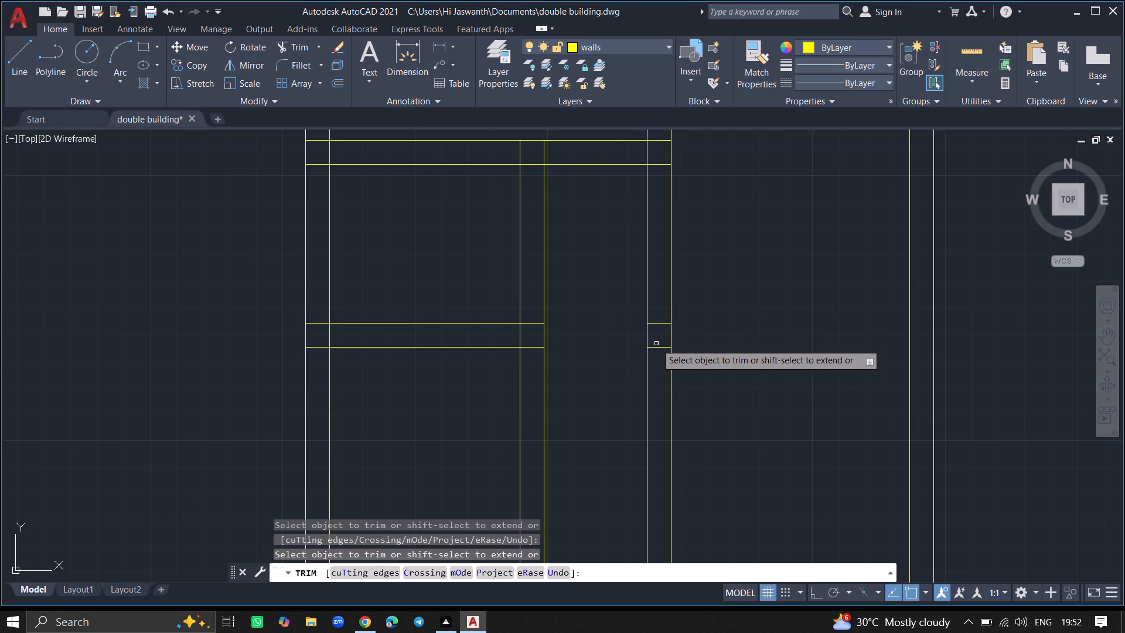
{"action": "left_click", "coordinate": [656, 348]}
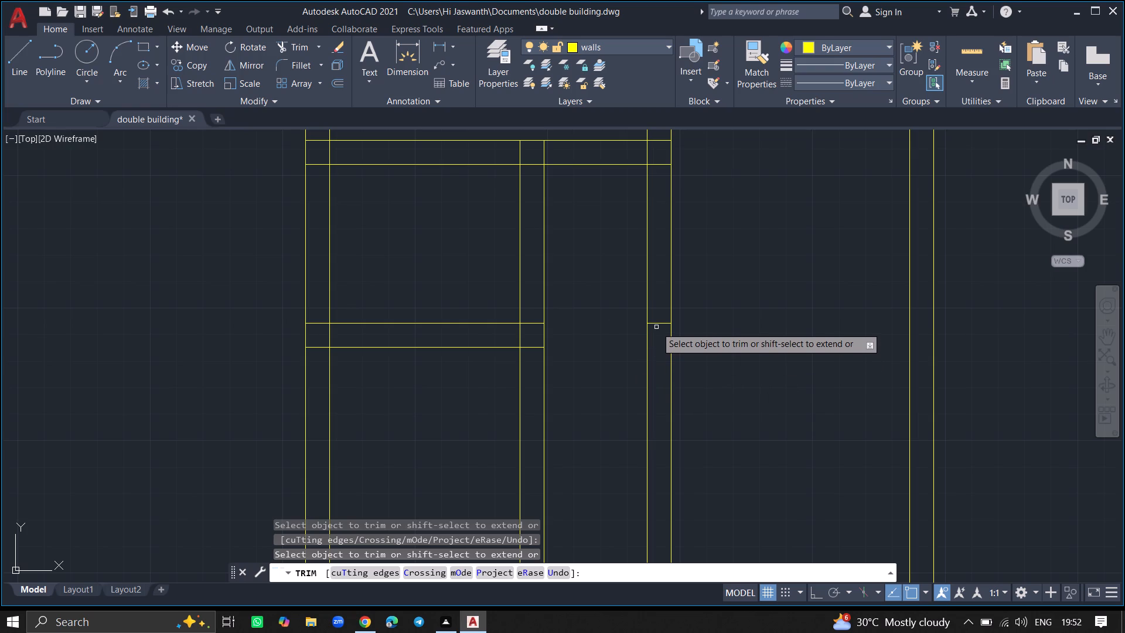
{"action": "left_click", "coordinate": [656, 325]}
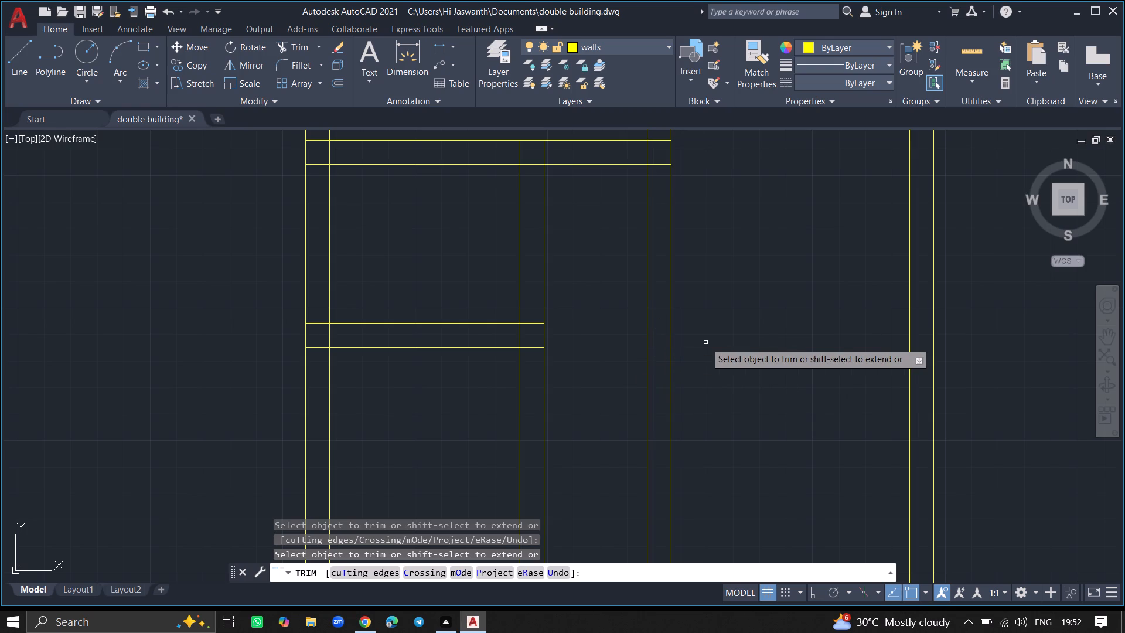
{"action": "key", "text": "Return"}
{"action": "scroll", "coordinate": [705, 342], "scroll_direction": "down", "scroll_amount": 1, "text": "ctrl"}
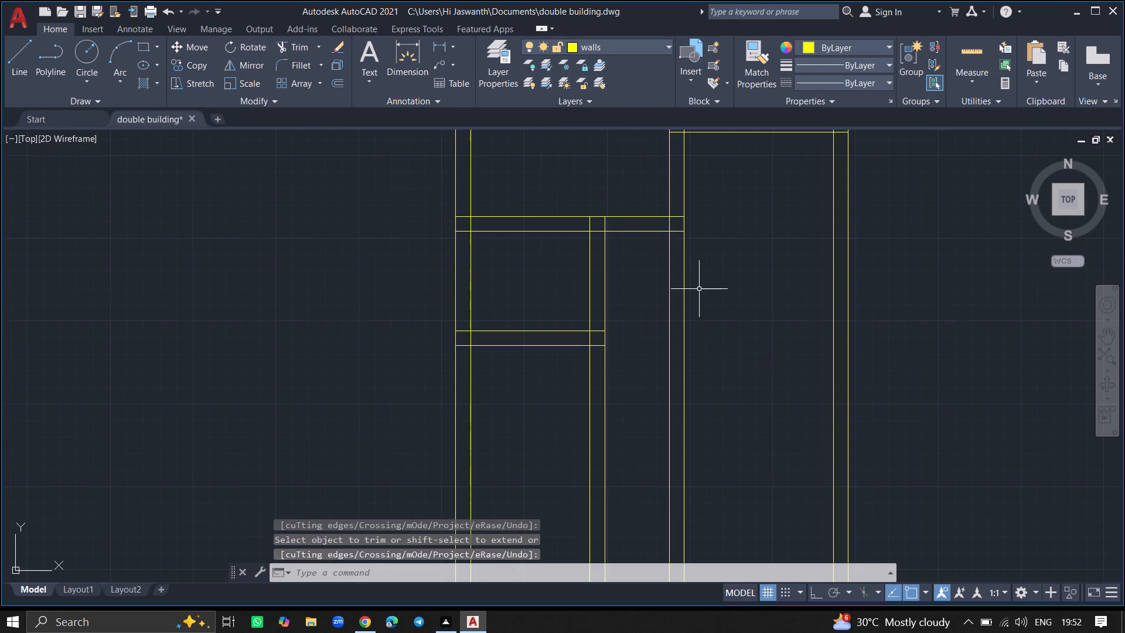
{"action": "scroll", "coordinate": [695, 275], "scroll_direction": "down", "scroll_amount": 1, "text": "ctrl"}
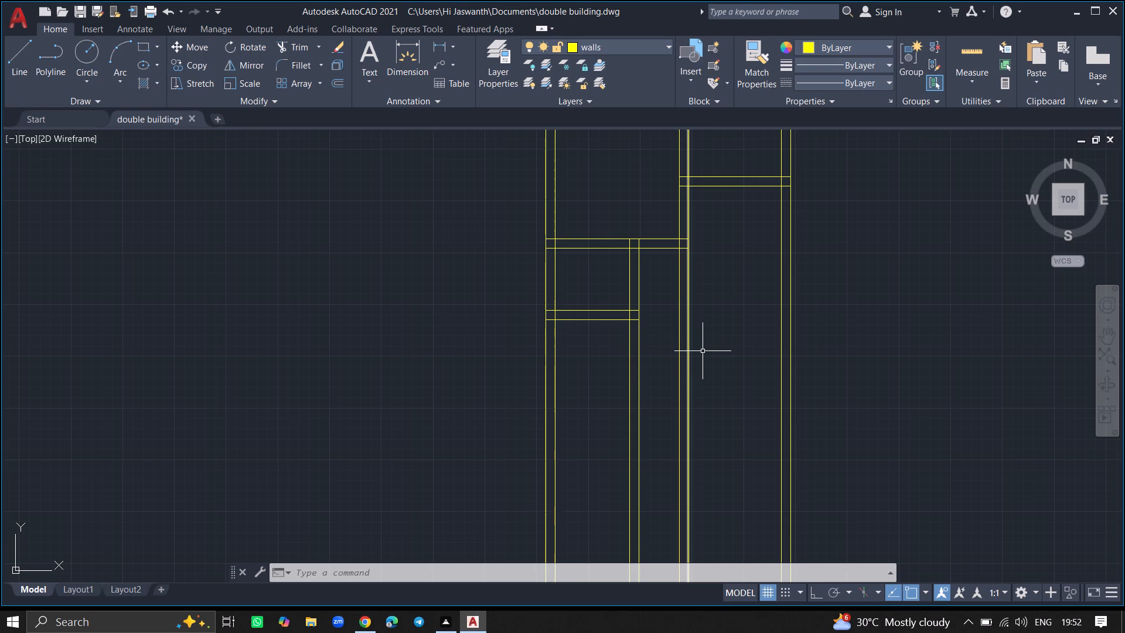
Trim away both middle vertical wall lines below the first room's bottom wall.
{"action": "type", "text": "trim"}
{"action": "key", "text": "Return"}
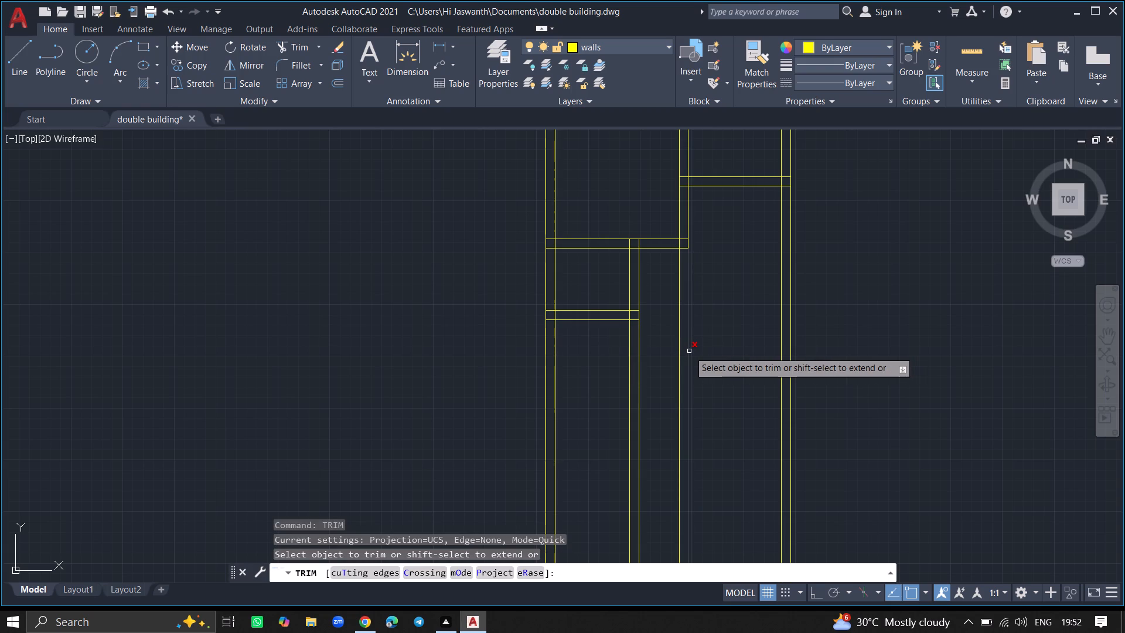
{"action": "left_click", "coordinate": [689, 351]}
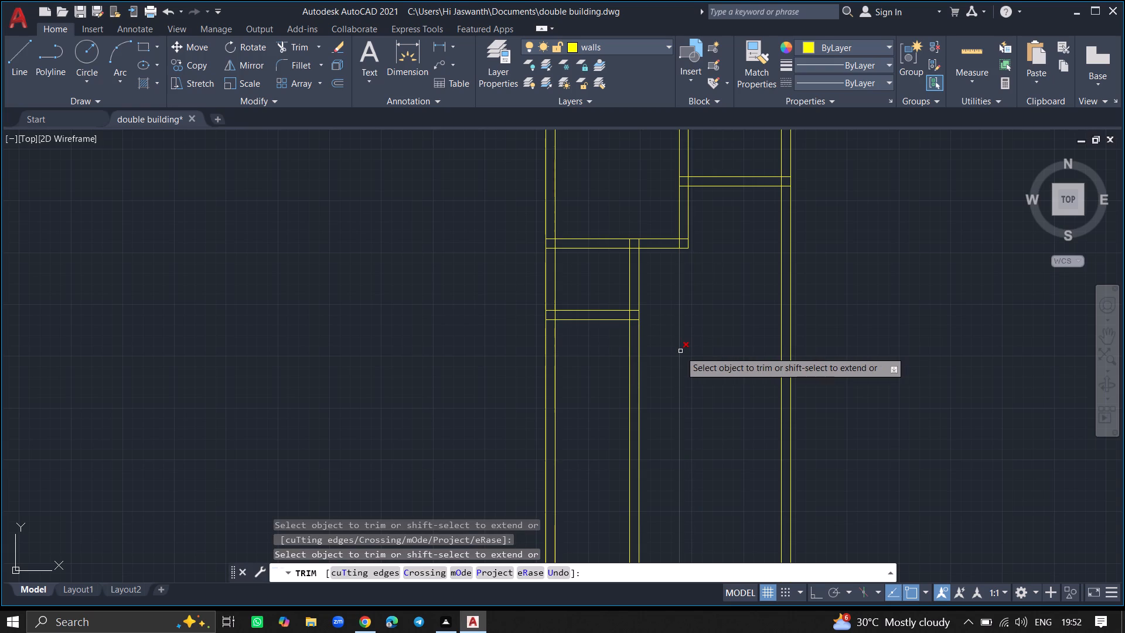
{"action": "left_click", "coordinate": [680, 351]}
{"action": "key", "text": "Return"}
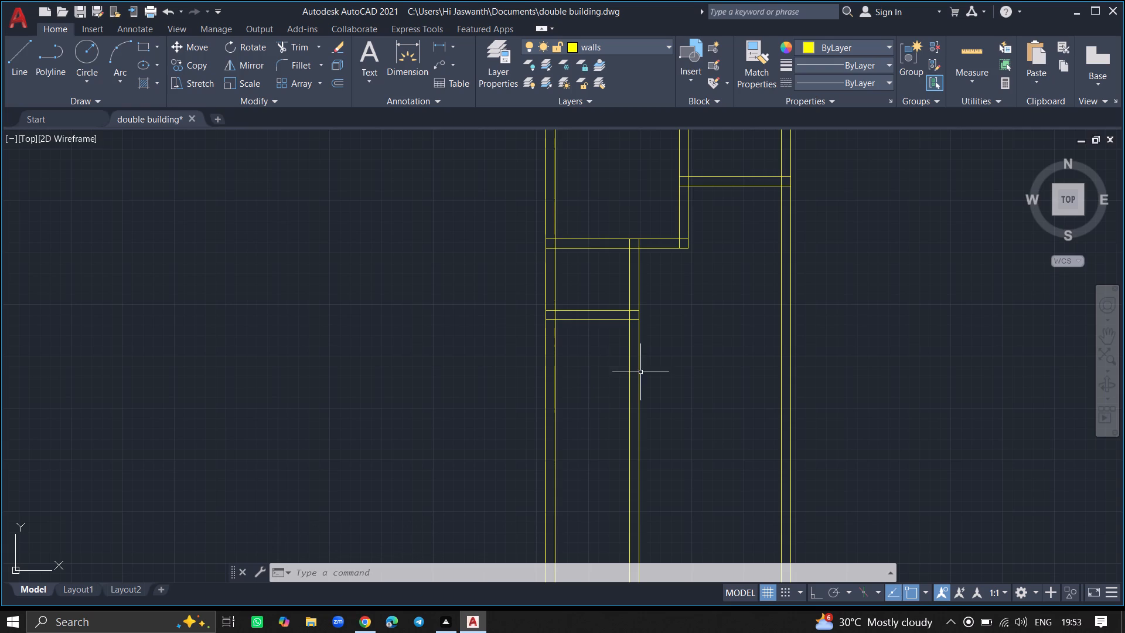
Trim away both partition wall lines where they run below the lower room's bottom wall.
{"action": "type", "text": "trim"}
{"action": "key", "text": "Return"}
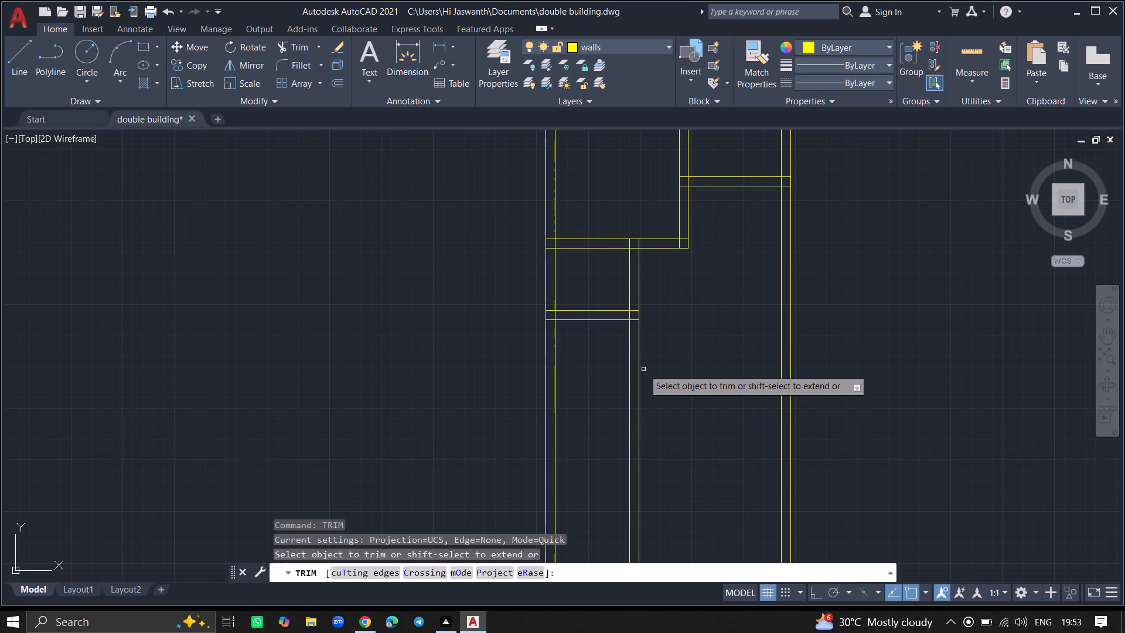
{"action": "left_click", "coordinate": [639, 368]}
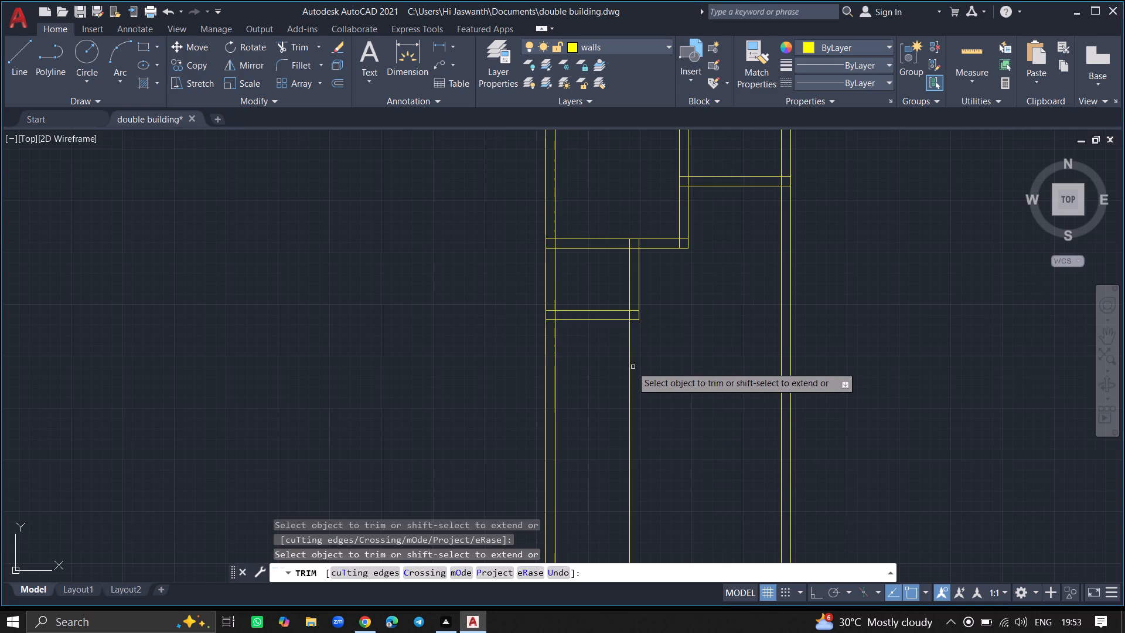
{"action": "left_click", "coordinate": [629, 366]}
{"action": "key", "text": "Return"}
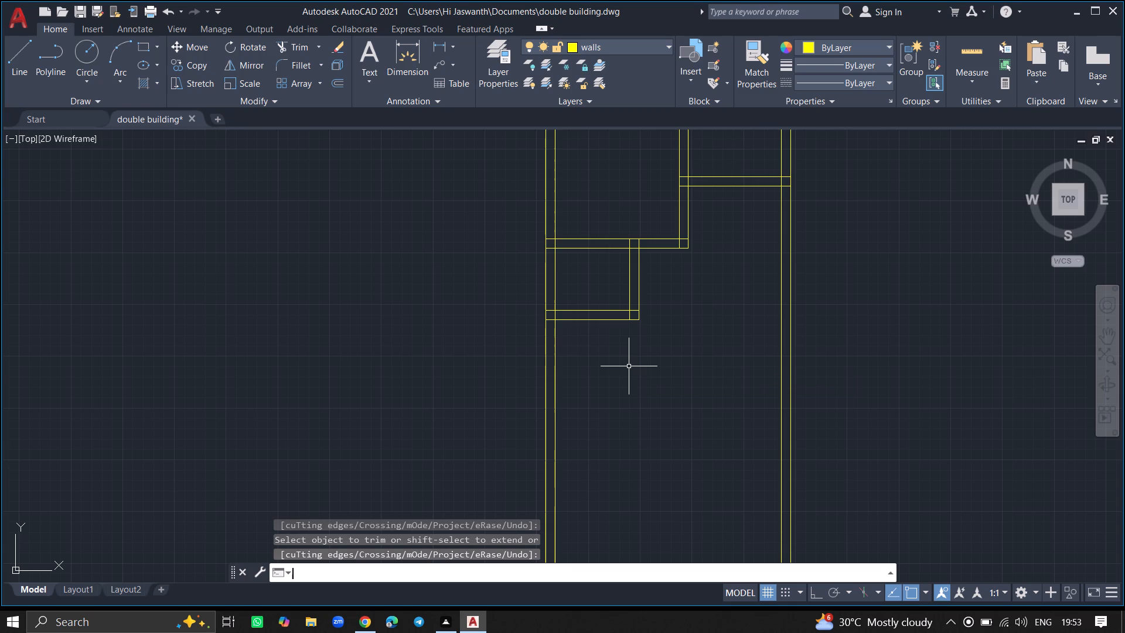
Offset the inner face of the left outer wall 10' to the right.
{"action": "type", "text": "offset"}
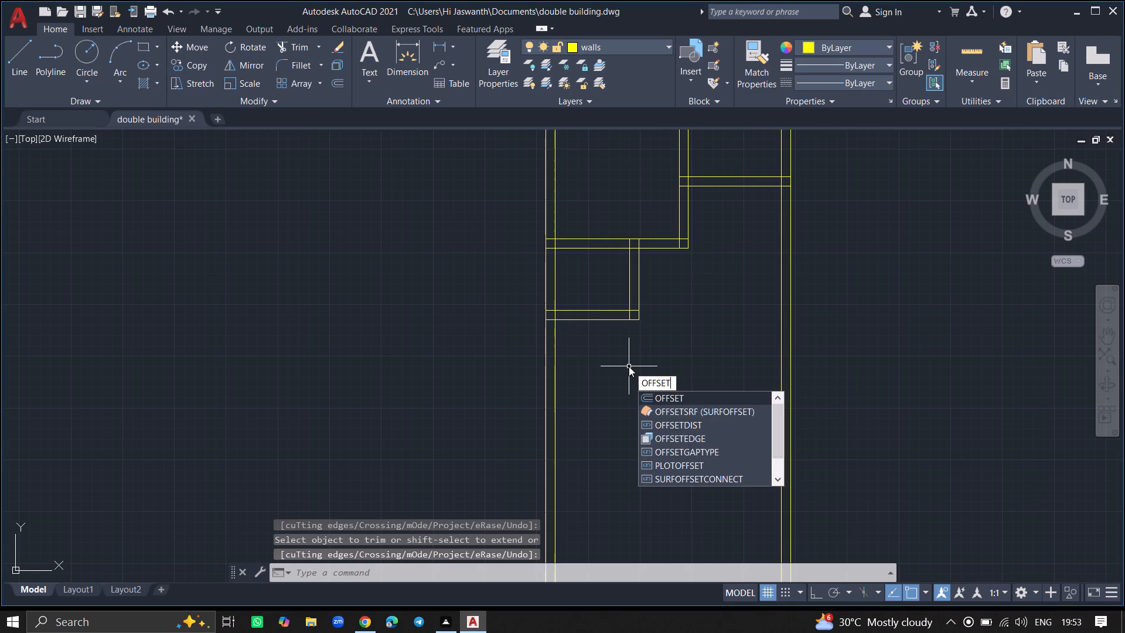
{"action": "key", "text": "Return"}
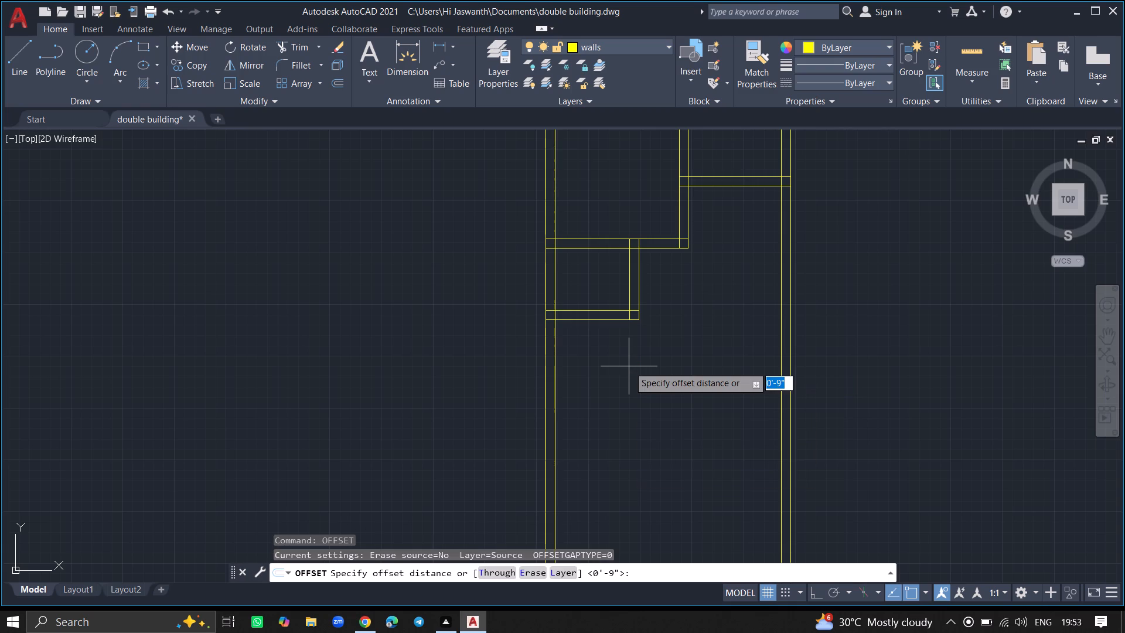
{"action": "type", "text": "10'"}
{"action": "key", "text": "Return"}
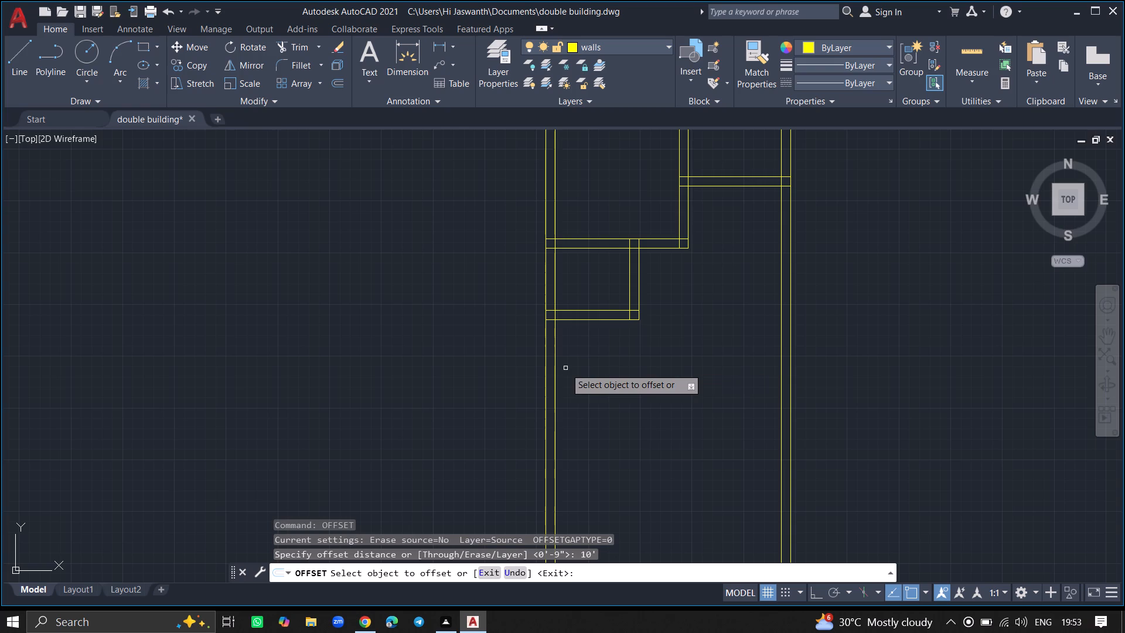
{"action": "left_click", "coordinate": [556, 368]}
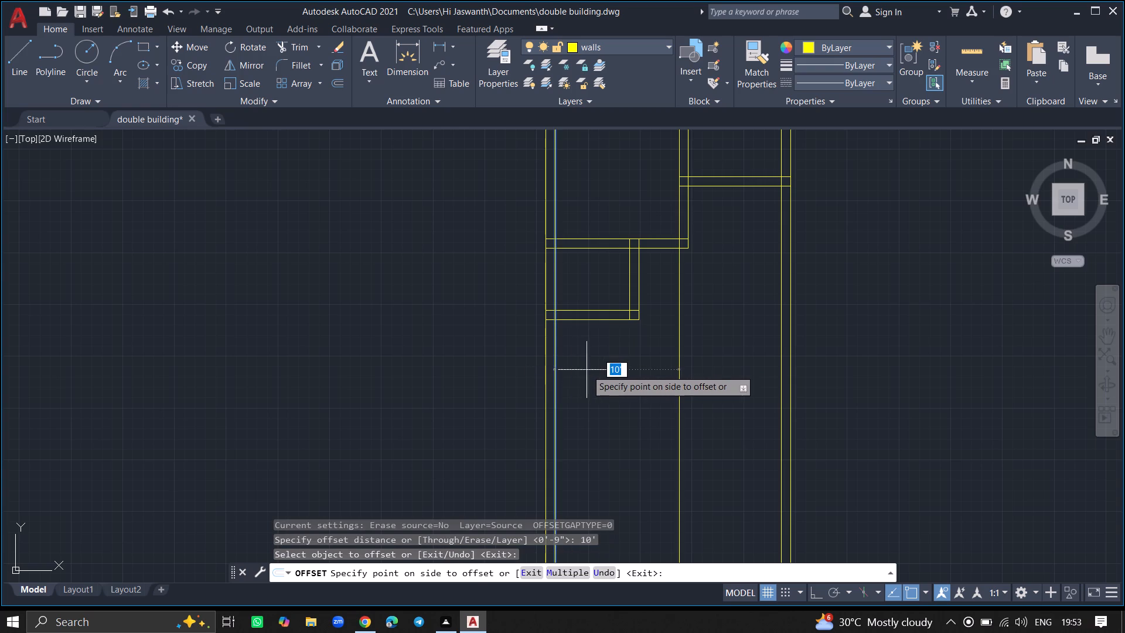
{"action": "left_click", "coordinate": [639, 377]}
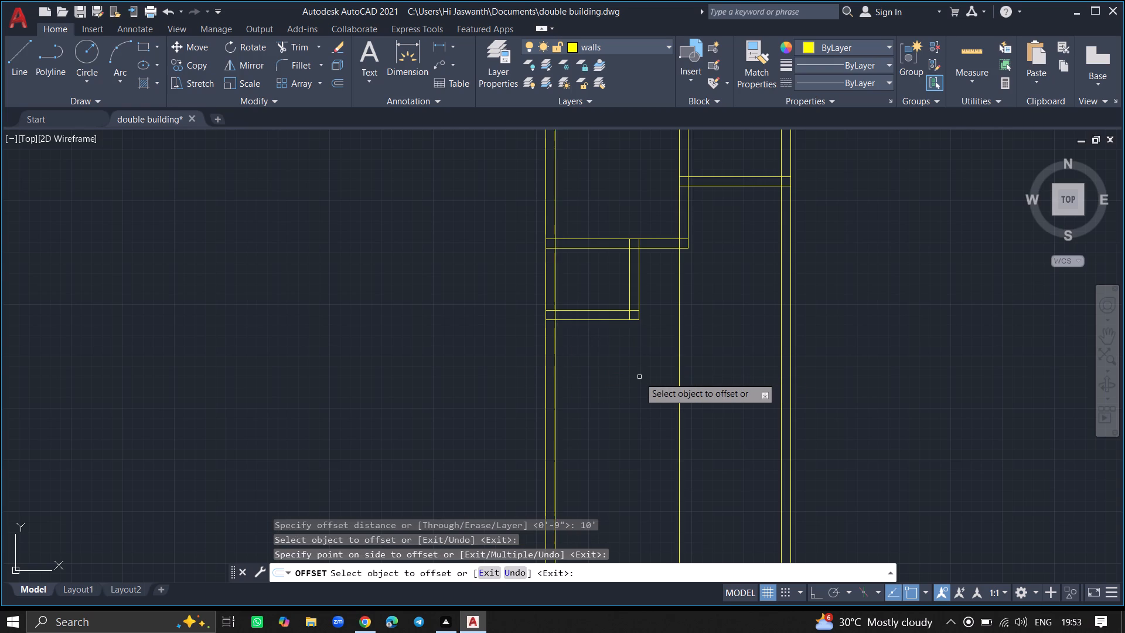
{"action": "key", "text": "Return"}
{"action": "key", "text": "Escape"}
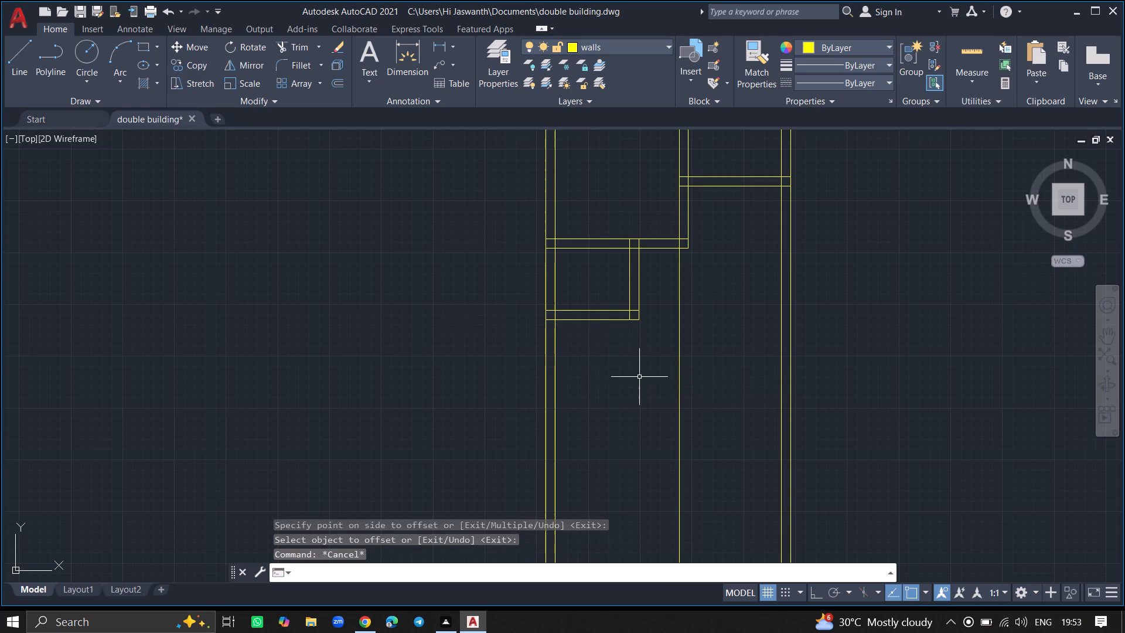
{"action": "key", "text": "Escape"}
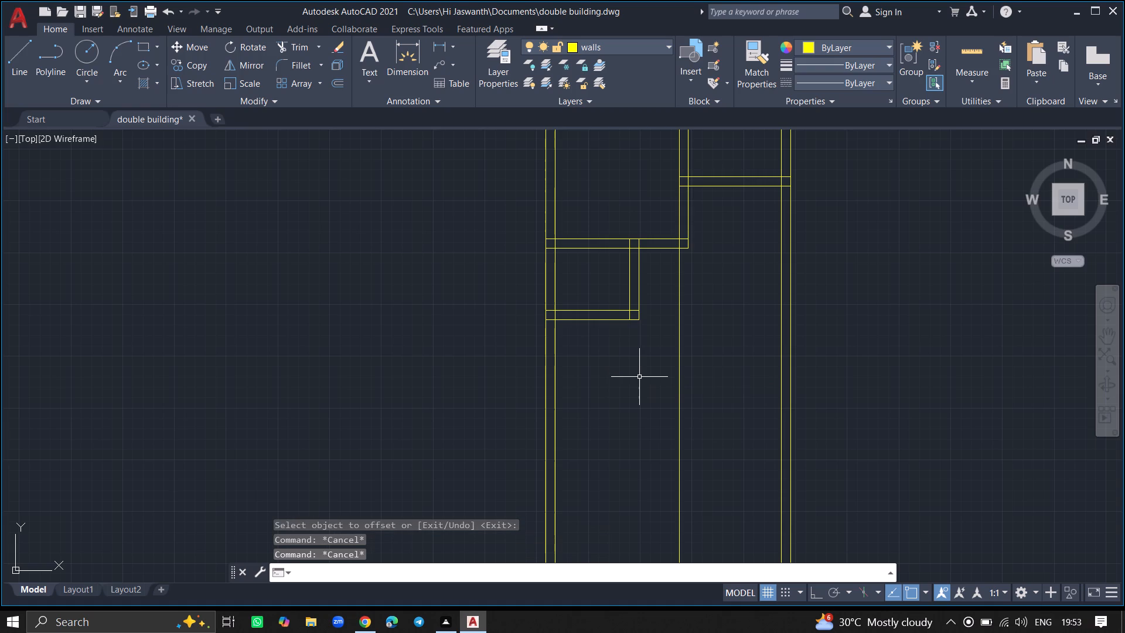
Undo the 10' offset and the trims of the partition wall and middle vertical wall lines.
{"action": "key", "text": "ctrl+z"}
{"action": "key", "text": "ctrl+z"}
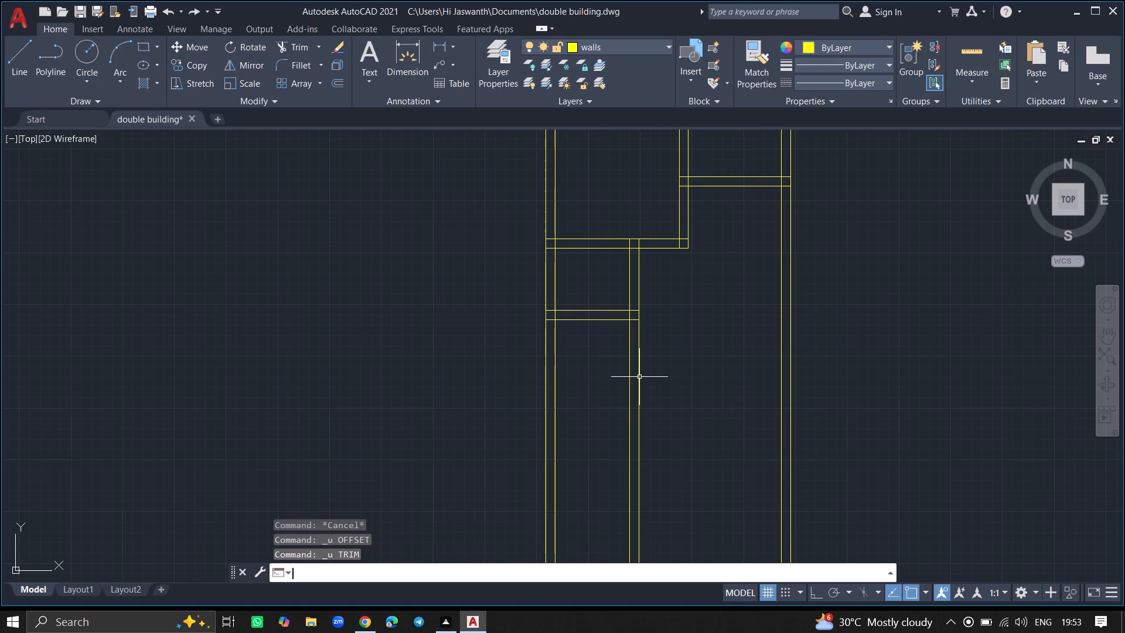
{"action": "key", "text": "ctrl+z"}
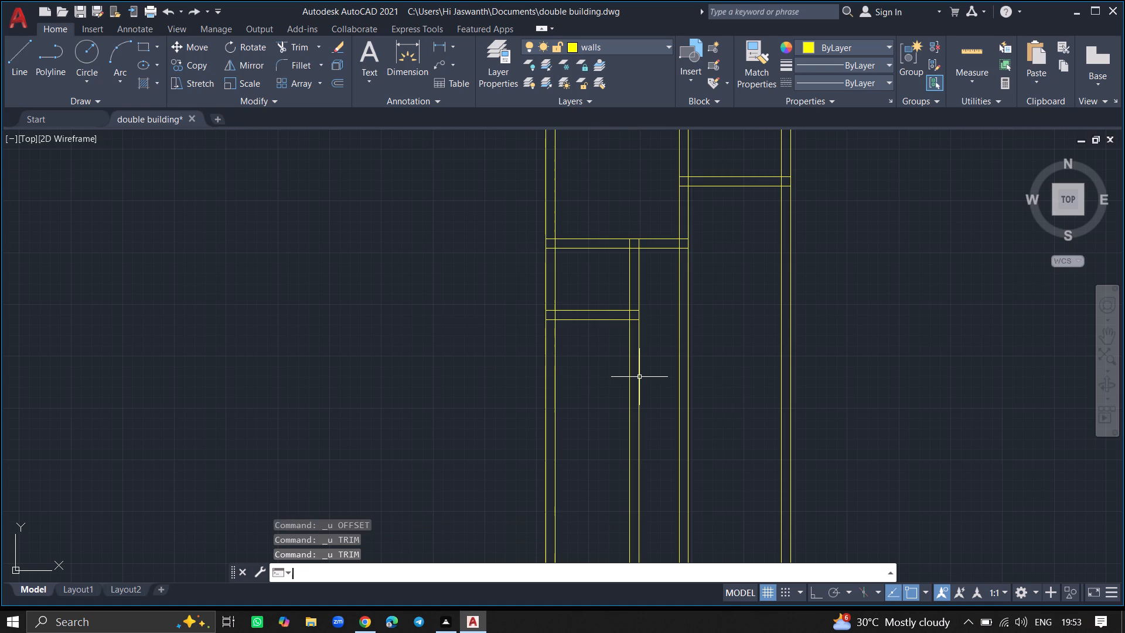
Undo the earlier trim of the lower room's bottom wall lines.
{"action": "key", "text": "ctrl+z"}
{"action": "key", "text": "ctrl+z"}
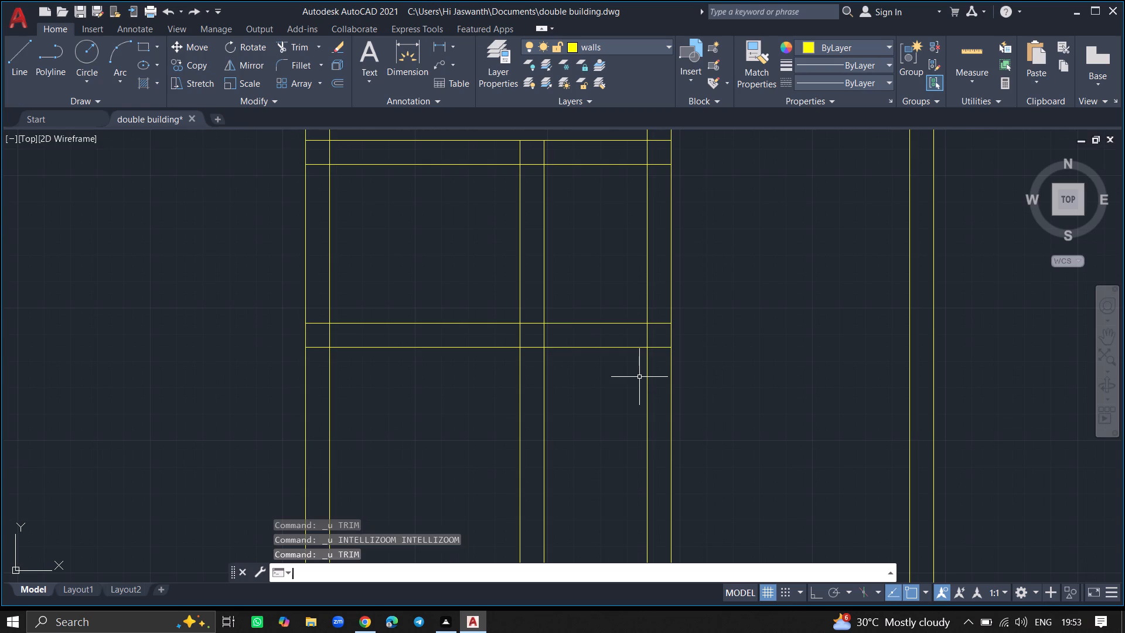
Trim away both partition wall lines where they run below the lower room's bottom wall.
{"action": "type", "text": "trim"}
{"action": "key", "text": "Return"}
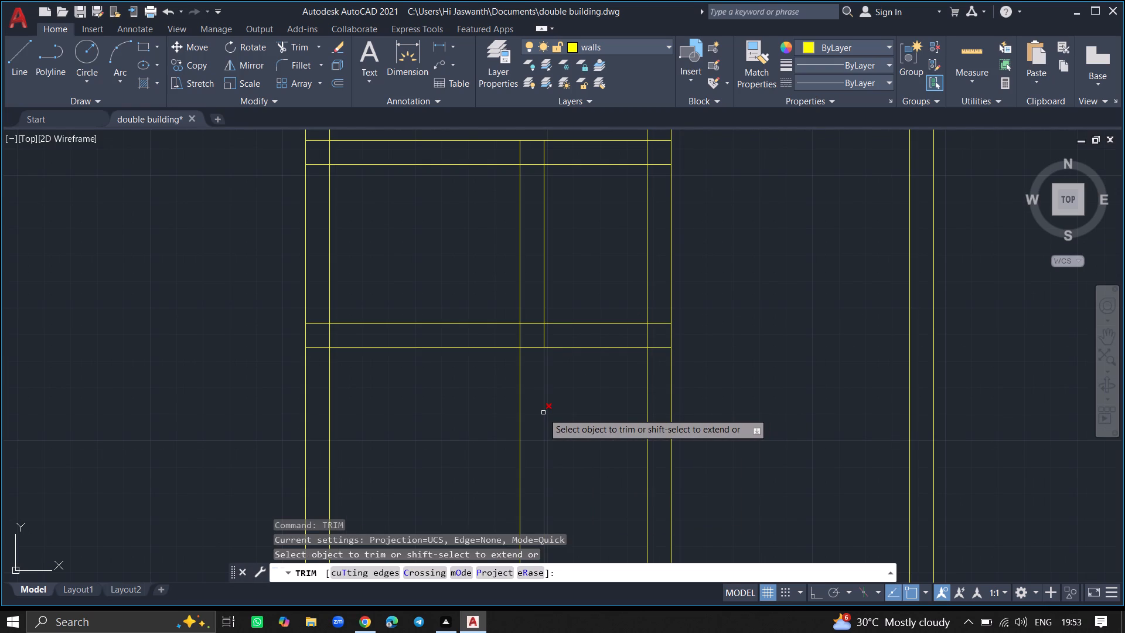
{"action": "left_click", "coordinate": [543, 413]}
{"action": "left_click", "coordinate": [521, 413]}
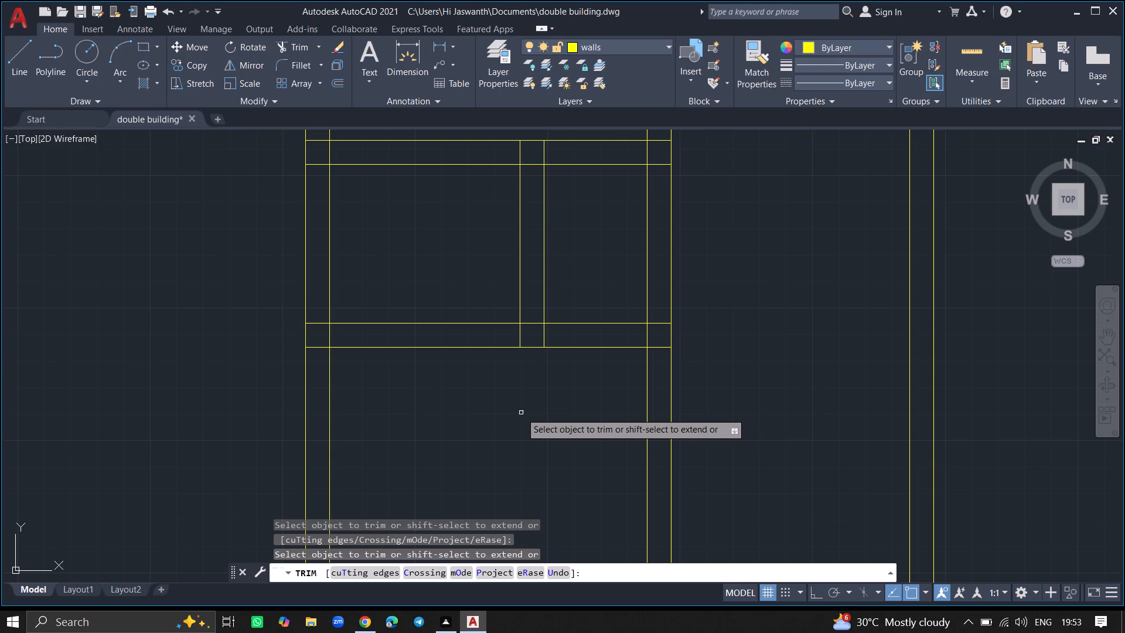
Trim away both middle vertical wall lines between the first room's bottom wall and the lower room's bottom wall.
{"action": "scroll", "coordinate": [521, 413], "scroll_direction": "down", "scroll_amount": 1, "text": "ctrl"}
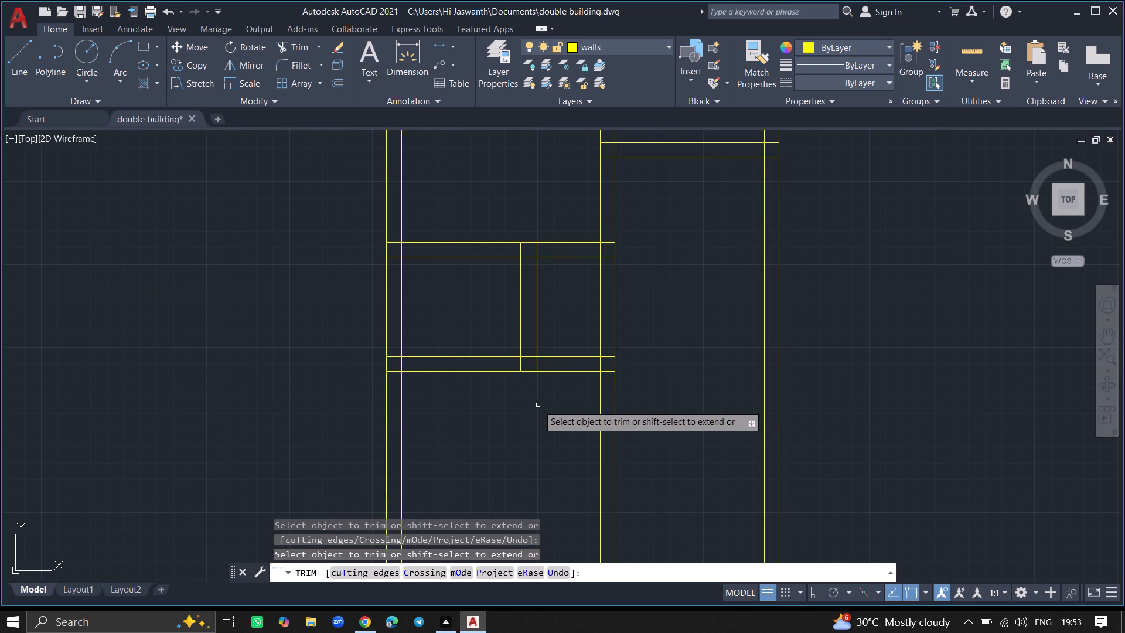
{"action": "left_click", "coordinate": [599, 339]}
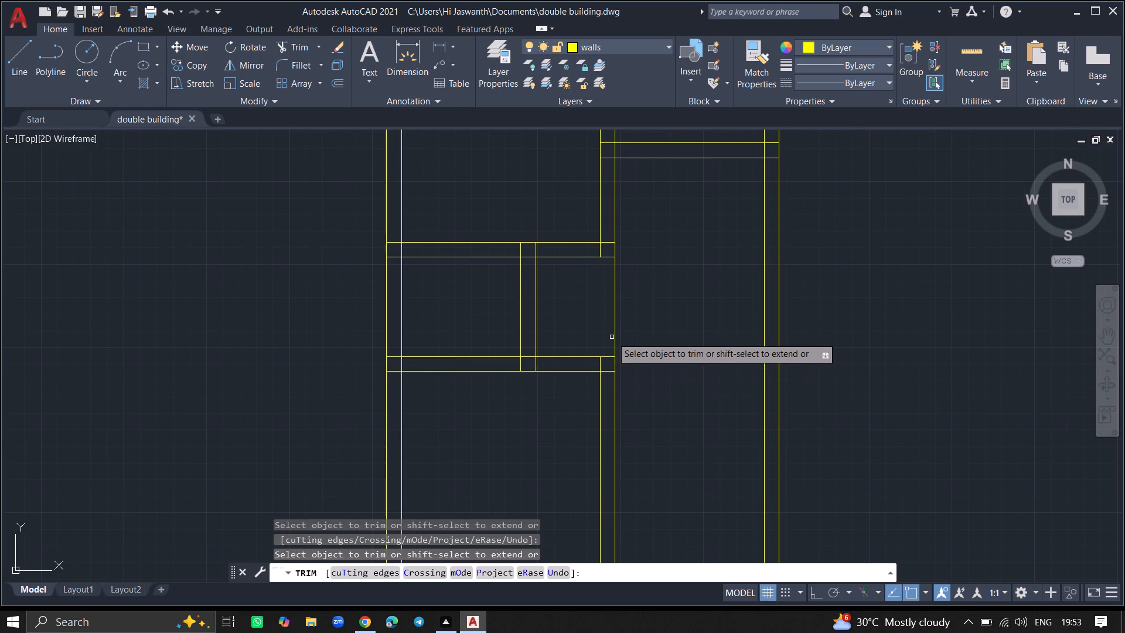
{"action": "left_click", "coordinate": [618, 336]}
{"action": "left_click", "coordinate": [609, 336]}
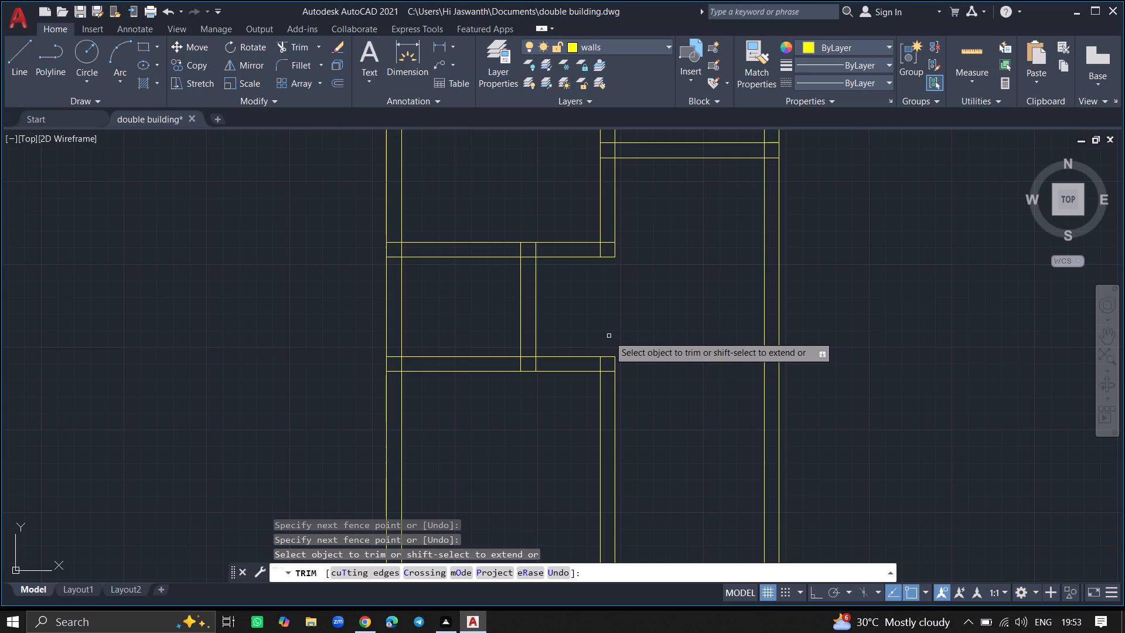
{"action": "key", "text": "Return"}
Save the double building drawing.
{"action": "scroll", "coordinate": [609, 336], "scroll_direction": "down", "scroll_amount": 5, "text": "ctrl"}
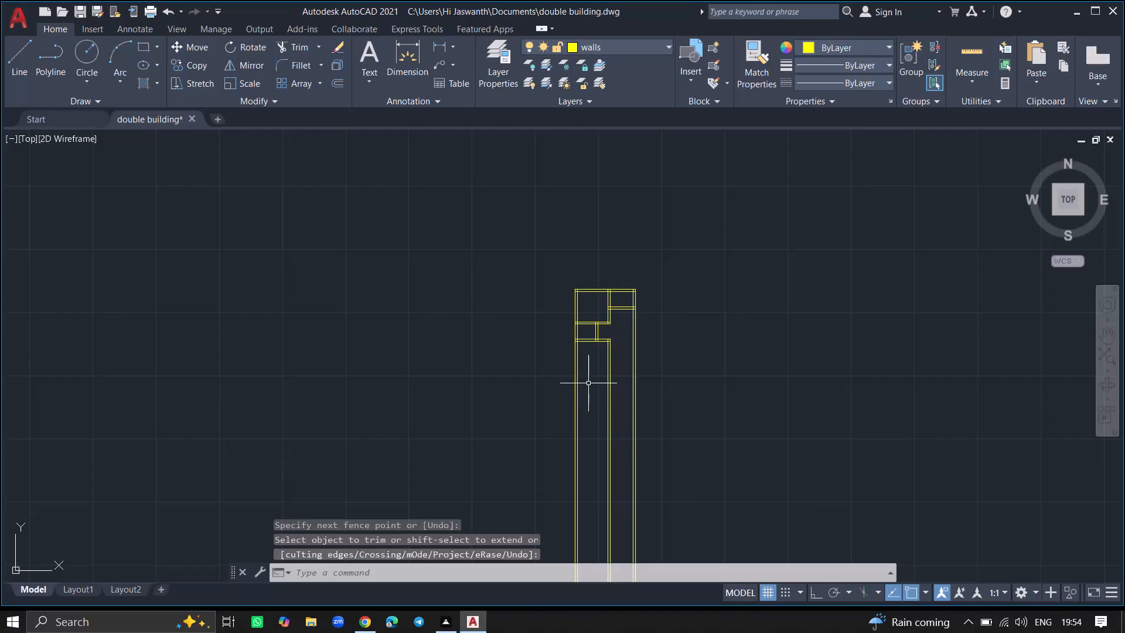
{"action": "key", "text": "ctrl+s"}
{"action": "key", "text": "ctrl+s"}
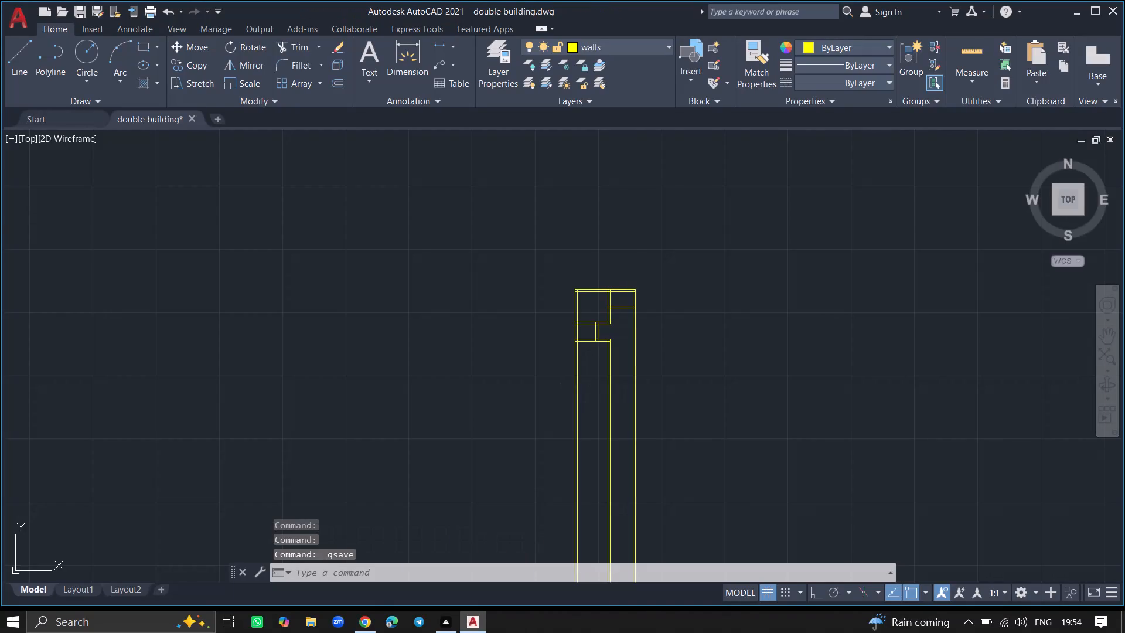
Offset the lower face of the lower room's bottom wall 16' downward to mark the depth of the next room.
{"action": "scroll", "coordinate": [594, 349], "scroll_direction": "up", "scroll_amount": 7, "text": "ctrl"}
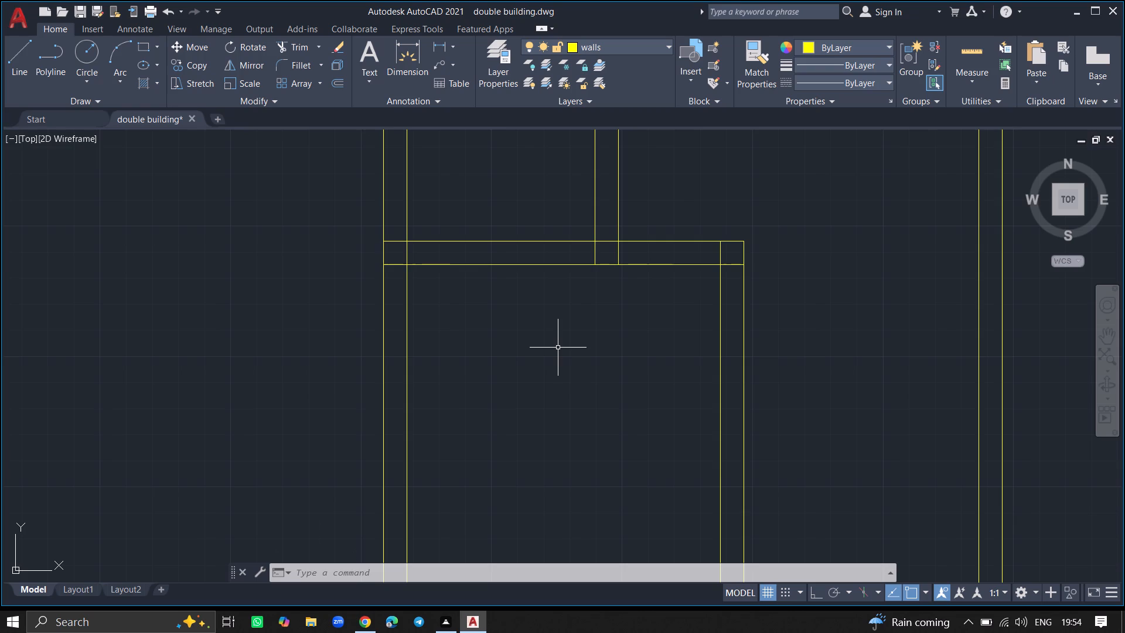
{"action": "type", "text": "offset"}
{"action": "key", "text": "Return"}
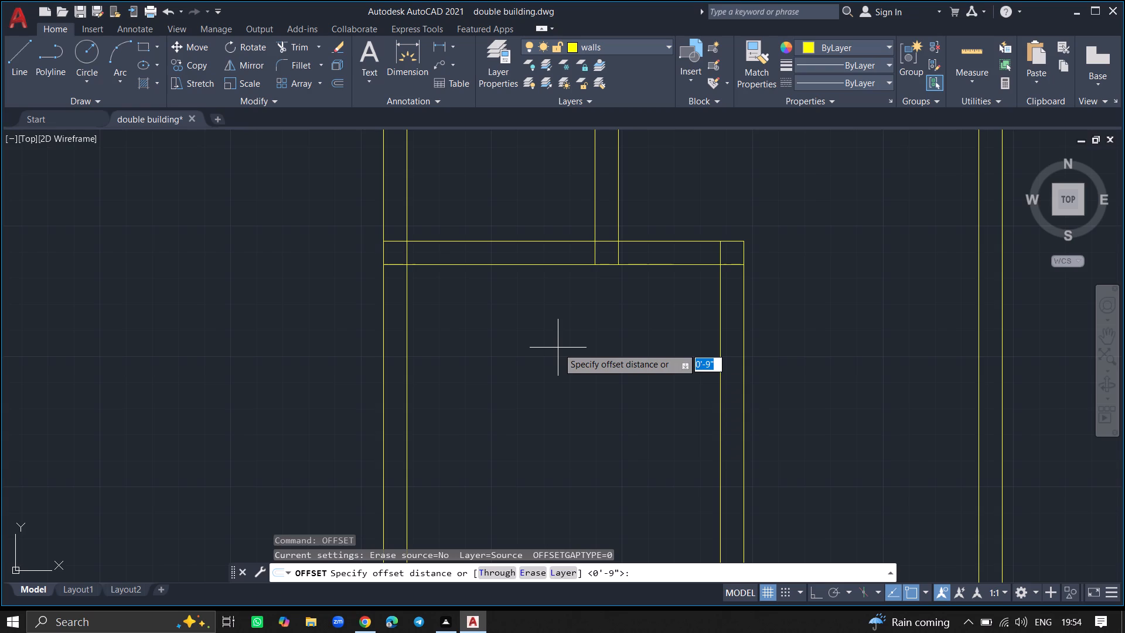
{"action": "key", "text": "1"}
{"action": "key", "text": "6"}
{"action": "key", "text": "apostrophe"}
{"action": "key", "text": "Return"}
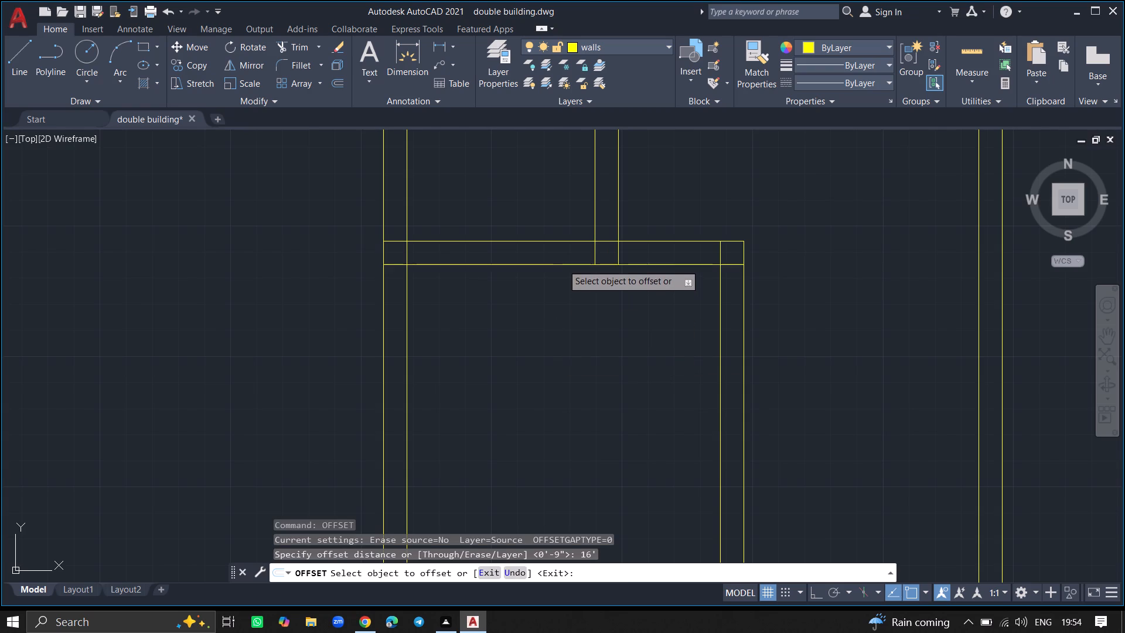
{"action": "left_click", "coordinate": [562, 264]}
{"action": "left_click", "coordinate": [570, 346]}
{"action": "scroll", "coordinate": [570, 346], "scroll_direction": "down", "scroll_amount": 2, "text": "ctrl"}
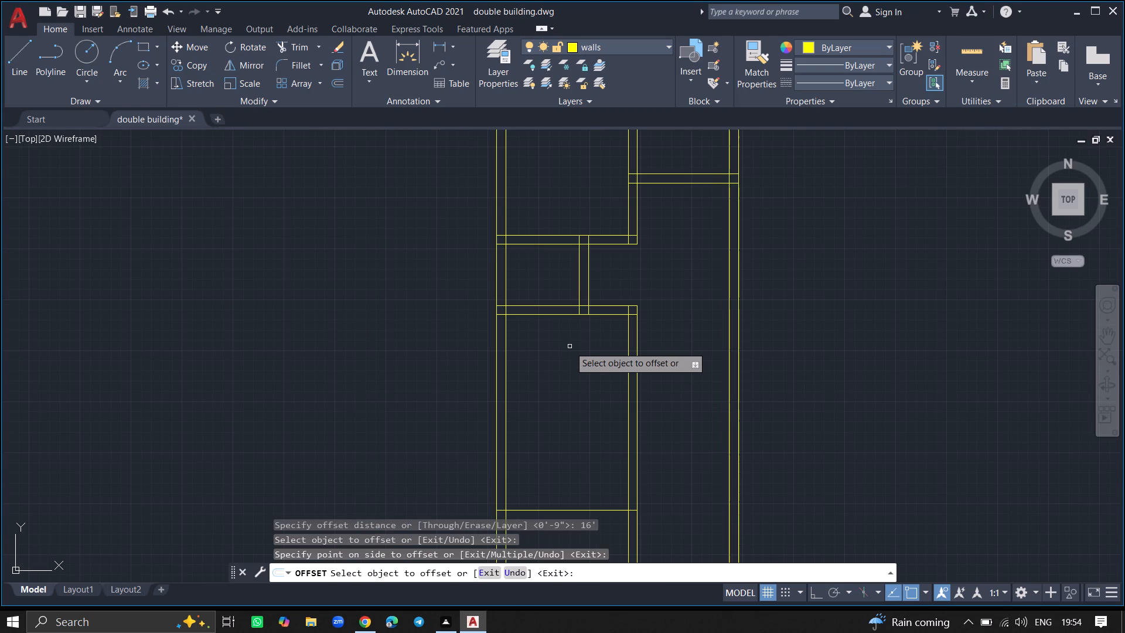
{"action": "key", "text": "Return"}
Offset the horizontal line marking the 16' deep room 9" downward to form its bottom wall.
{"action": "scroll", "coordinate": [574, 384], "scroll_direction": "down", "scroll_amount": 7, "text": "ctrl"}
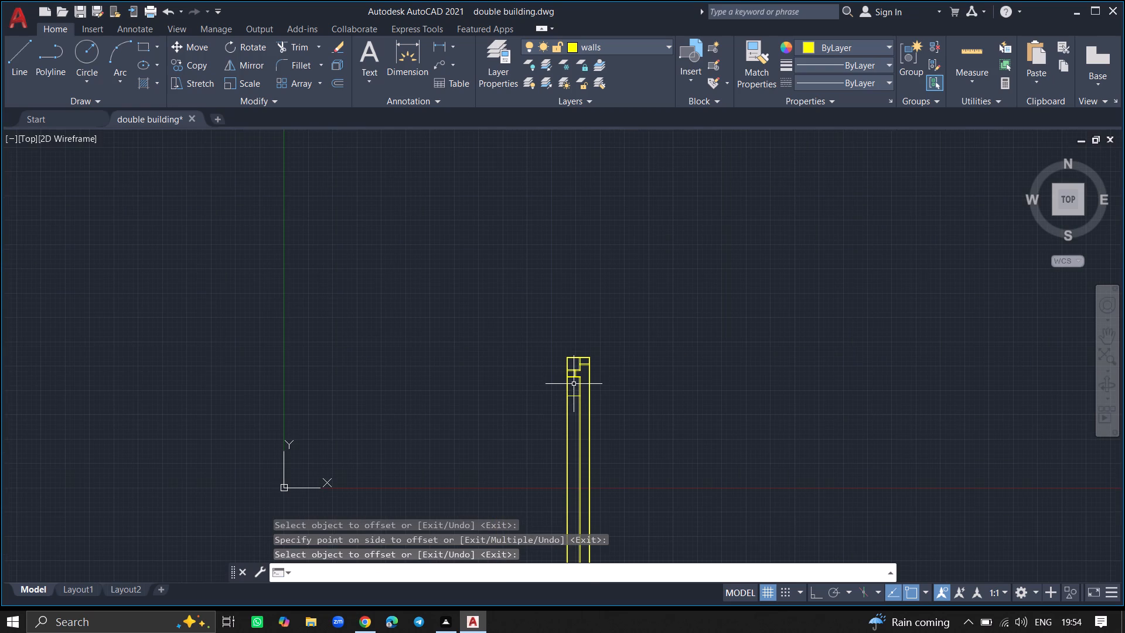
{"action": "scroll", "coordinate": [574, 403], "scroll_direction": "up", "scroll_amount": 5, "text": "ctrl"}
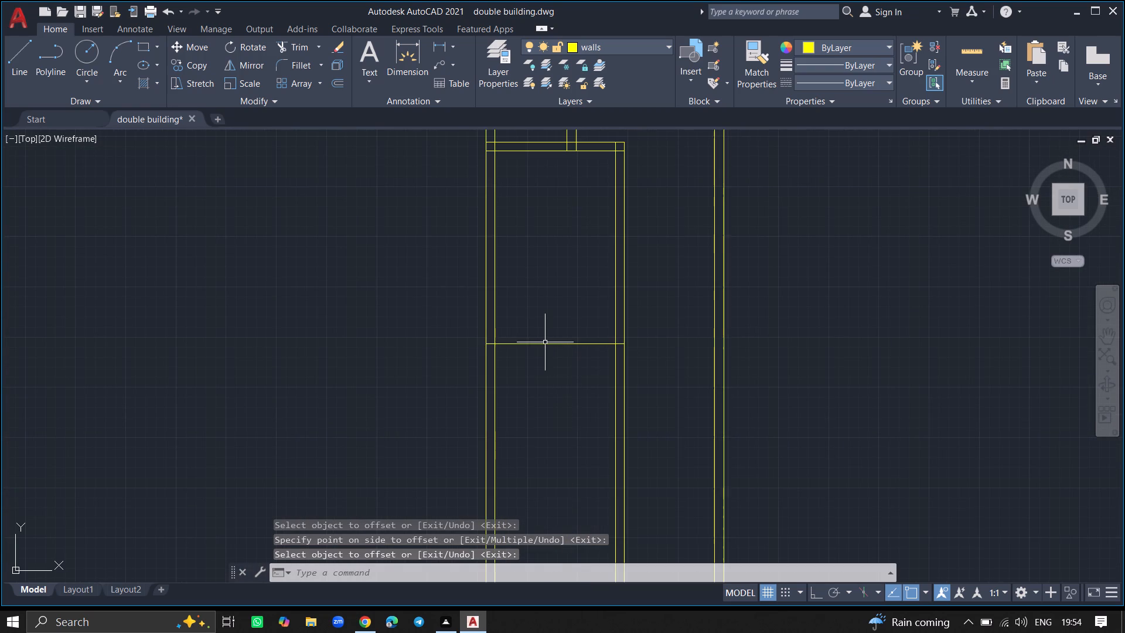
{"action": "scroll", "coordinate": [545, 342], "scroll_direction": "up", "scroll_amount": 3, "text": "ctrl"}
{"action": "type", "text": "offset"}
{"action": "key", "text": "Return"}
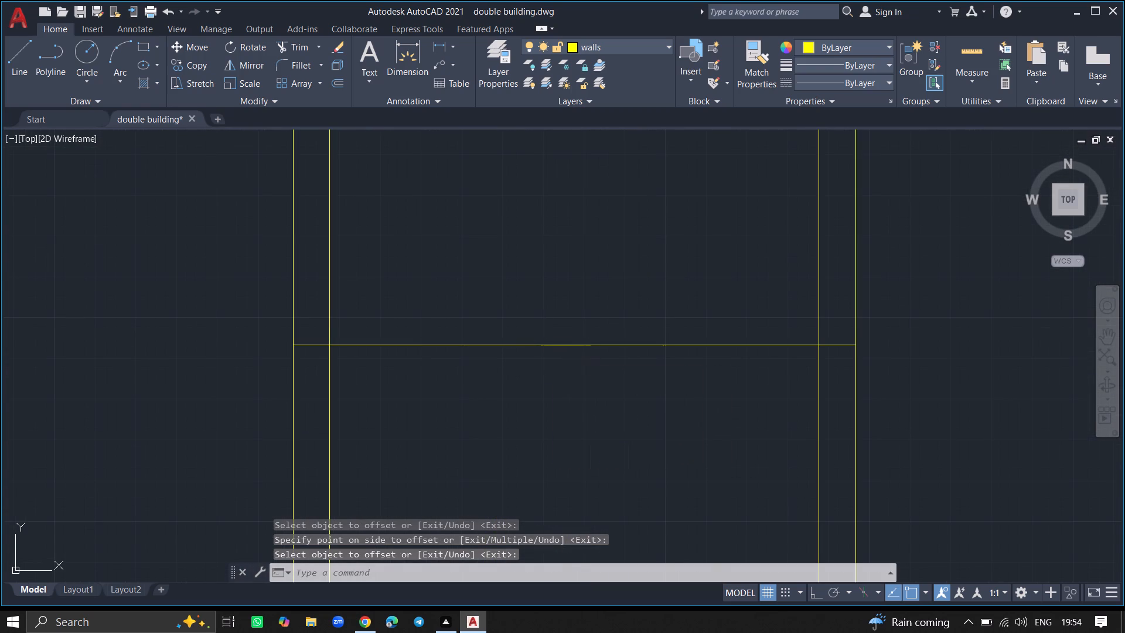
{"action": "key", "text": "9"}
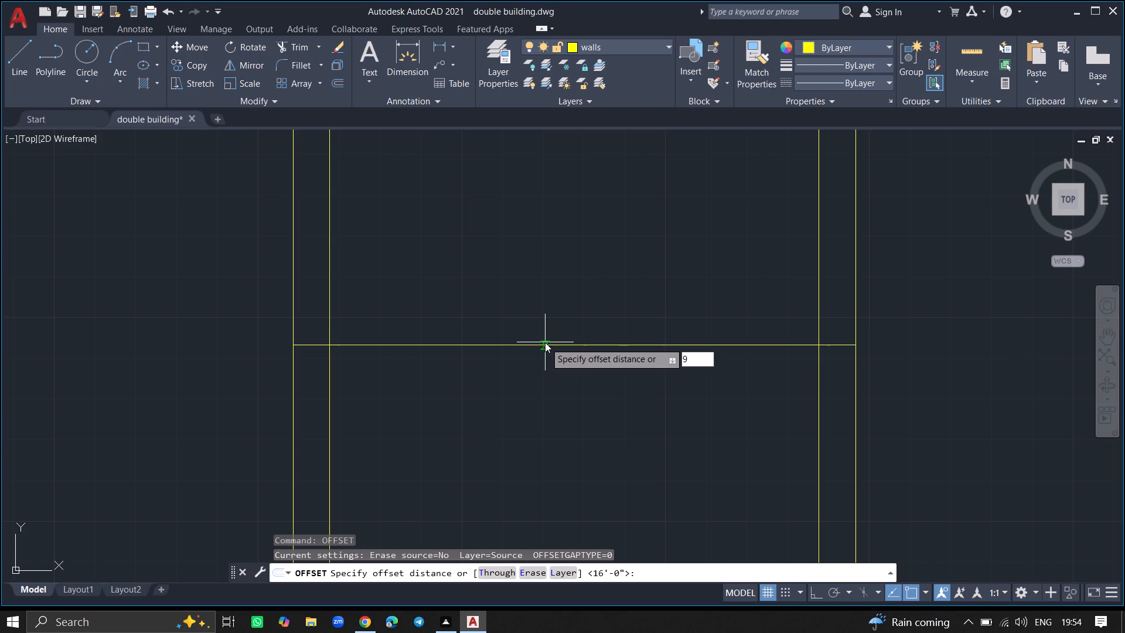
{"action": "key", "text": "shift+quotedbl"}
{"action": "key", "text": "Return"}
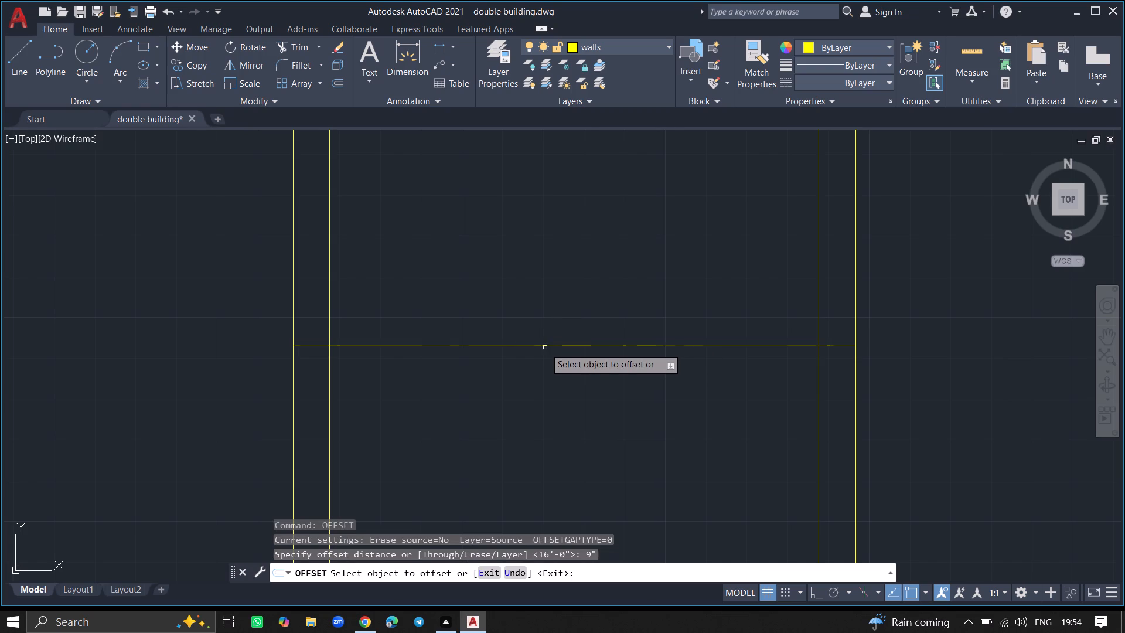
{"action": "left_click_drag", "start_coordinate": [545, 346], "coordinate": [554, 389]}
{"action": "left_click", "coordinate": [554, 389]}
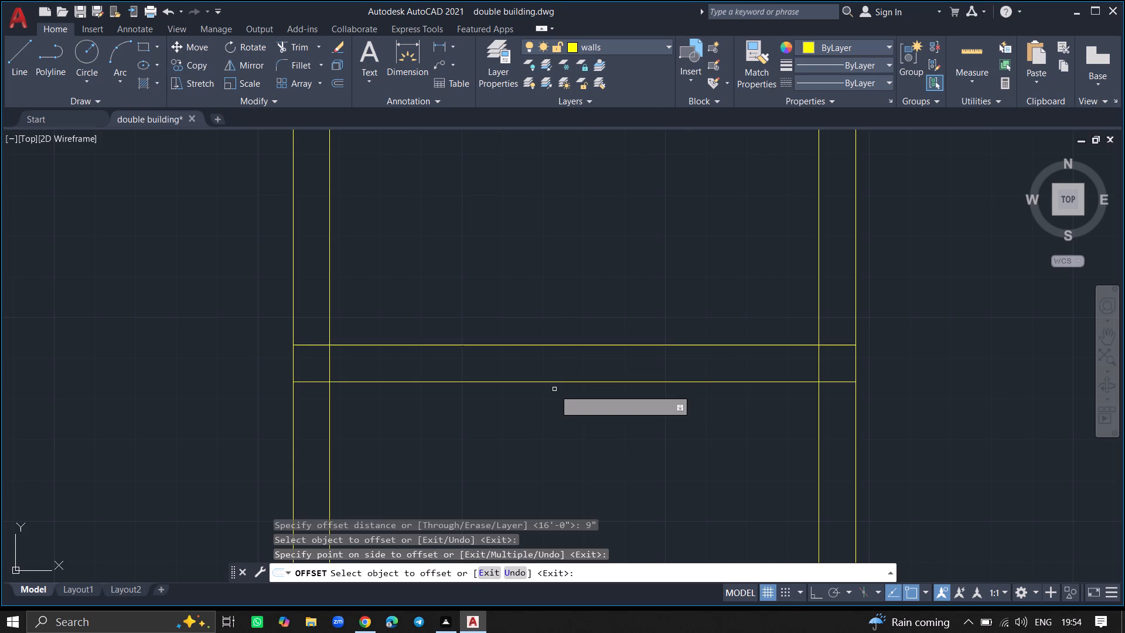
{"action": "key", "text": "Return"}
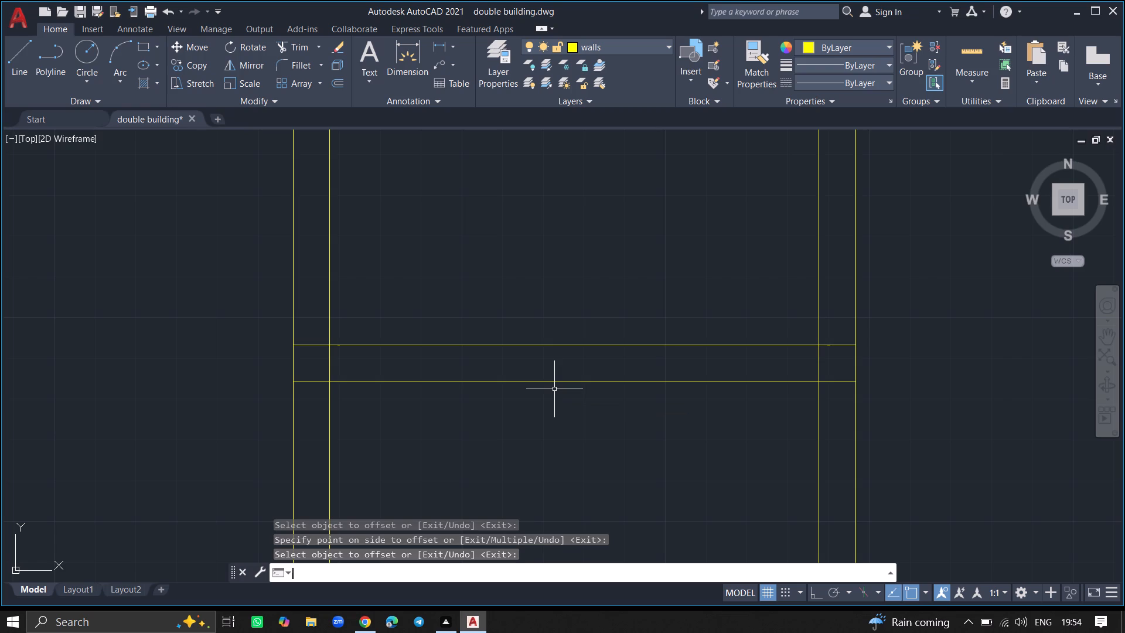
Trim away both middle vertical wall lines extending below the bottom wall of the 16' deep room.
{"action": "scroll", "coordinate": [554, 389], "scroll_direction": "down", "scroll_amount": 3, "text": "ctrl"}
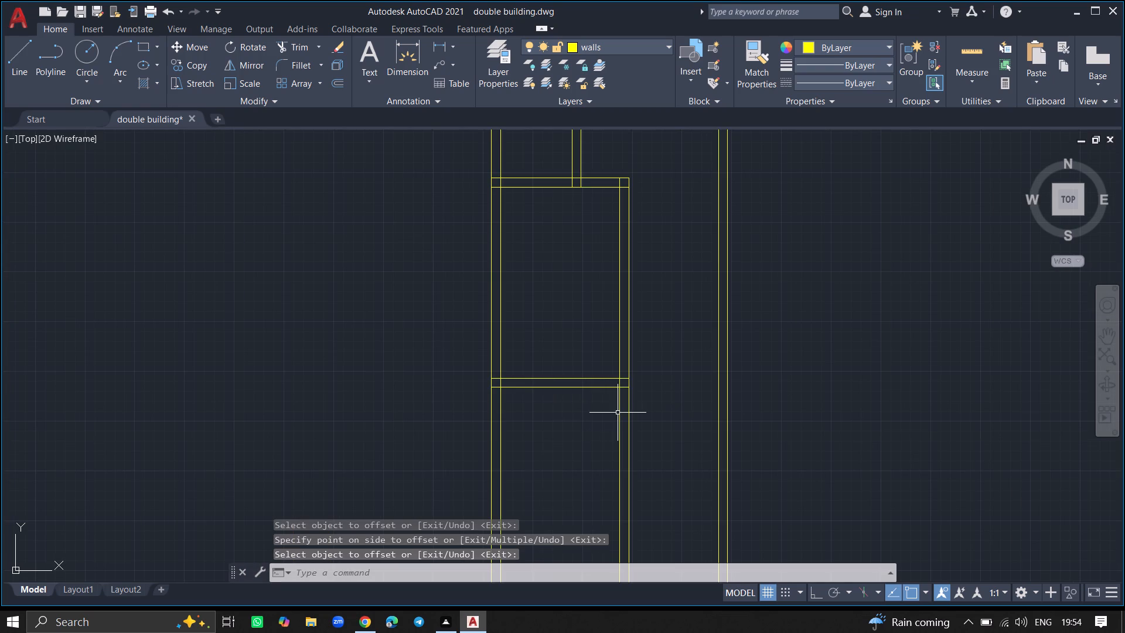
{"action": "type", "text": "trim"}
{"action": "key", "text": "Return"}
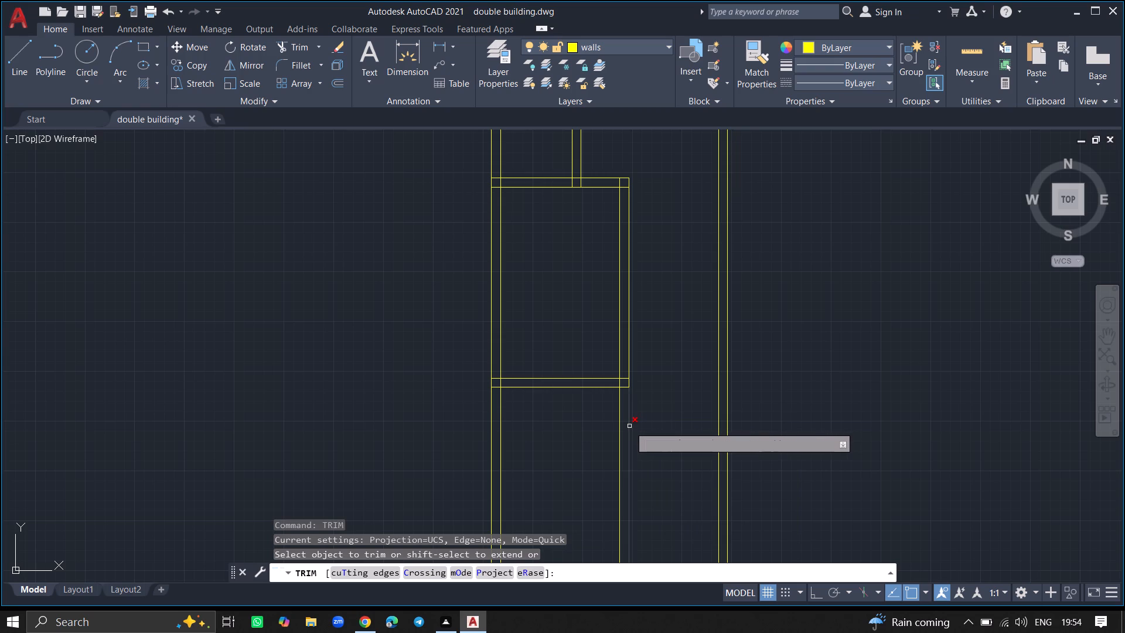
{"action": "left_click", "coordinate": [629, 426]}
{"action": "left_click", "coordinate": [620, 430]}
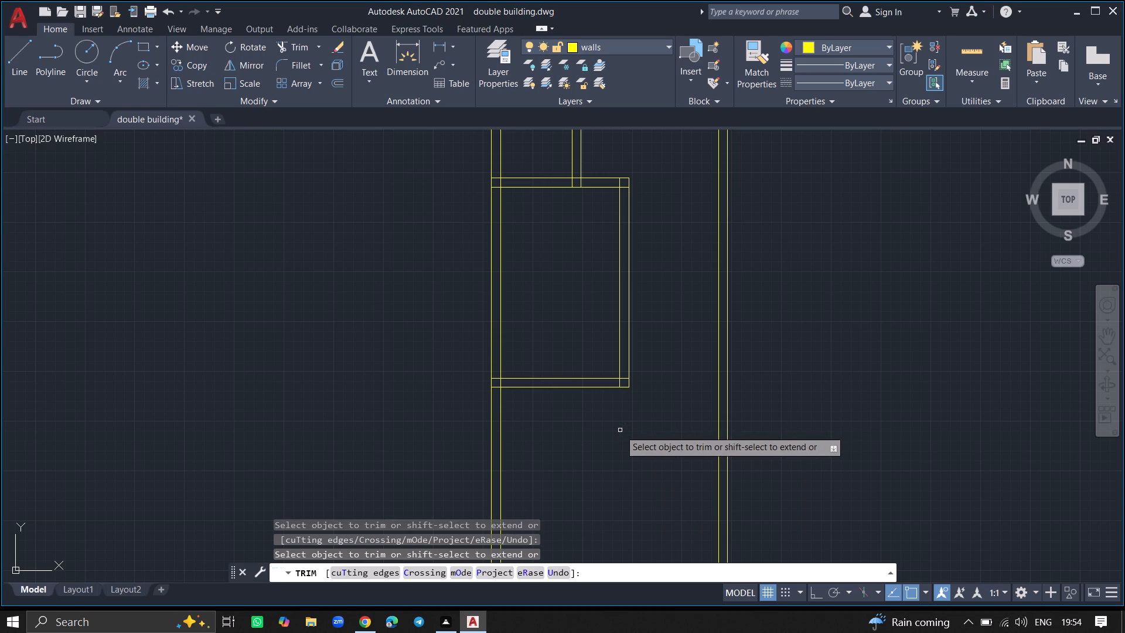
{"action": "key", "text": "Return"}
Offset the lower face of the small upper-right room's bottom wall 21' downward to mark the adjoining space's depth.
{"action": "scroll", "coordinate": [620, 430], "scroll_direction": "down", "scroll_amount": 1, "text": "ctrl"}
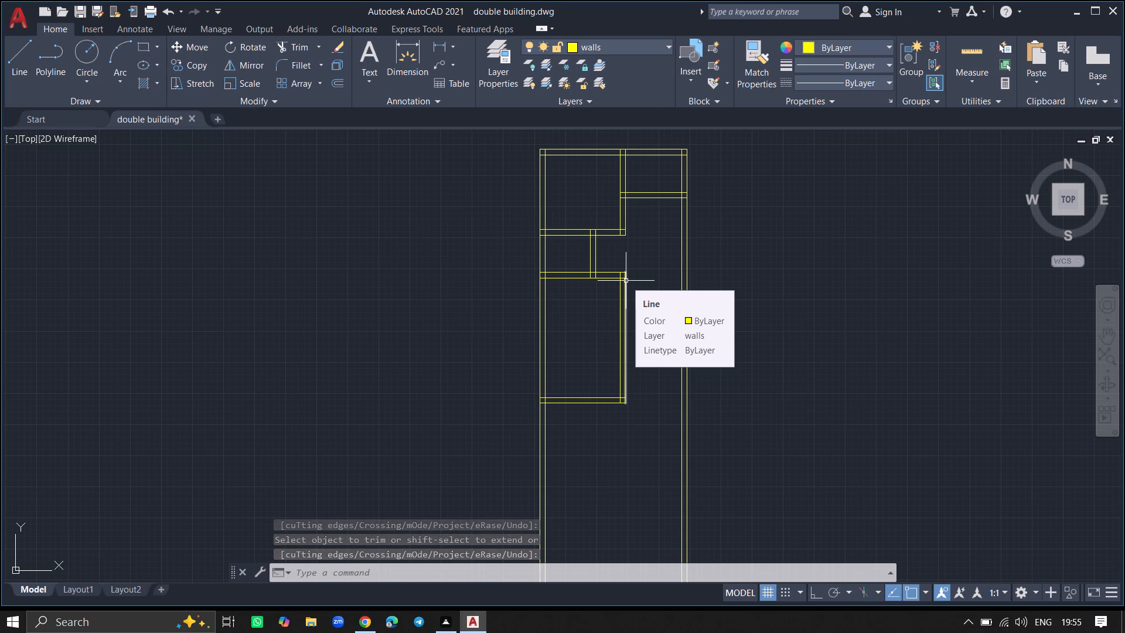
{"action": "type", "text": "offset"}
{"action": "key", "text": "Return"}
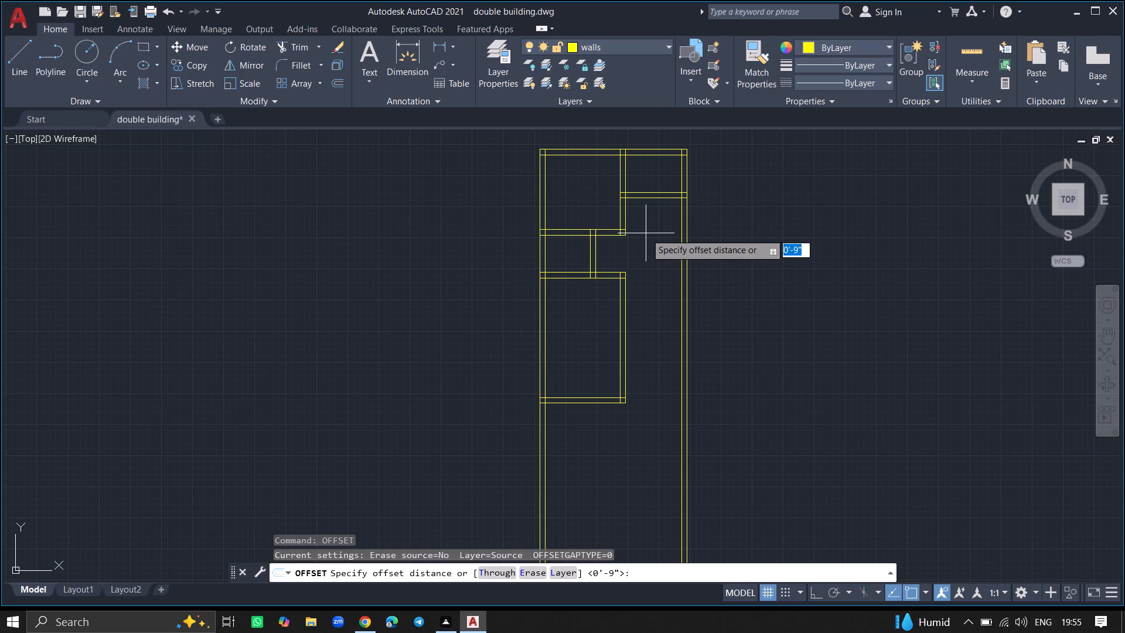
{"action": "scroll", "coordinate": [646, 233], "scroll_direction": "up", "scroll_amount": 2, "text": "ctrl"}
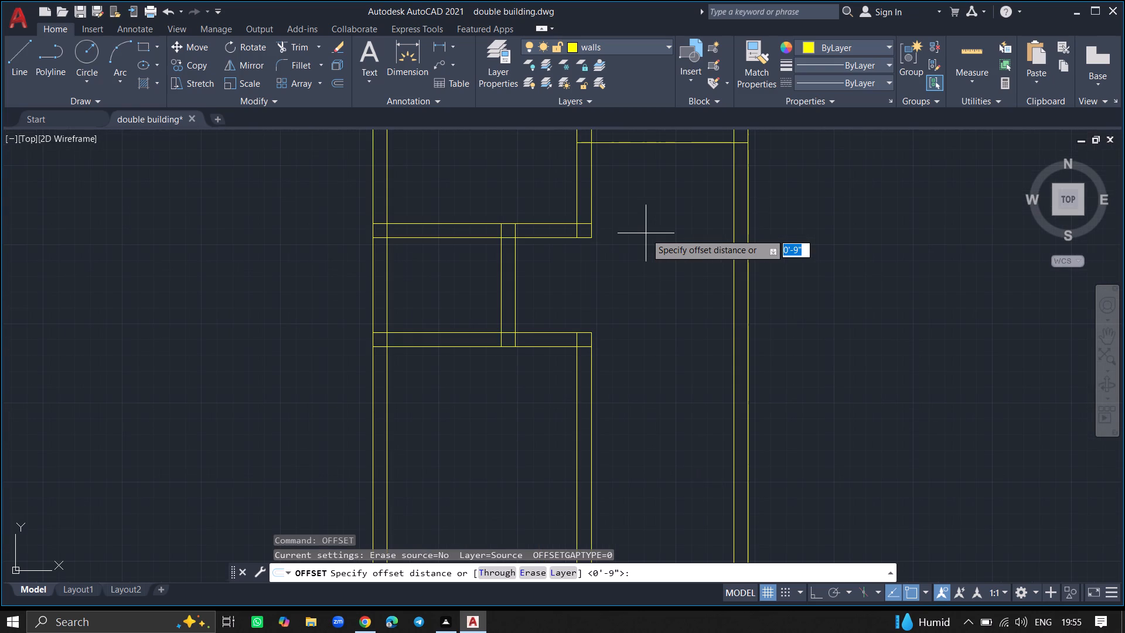
{"action": "type", "text": "21'"}
{"action": "key", "text": "Return"}
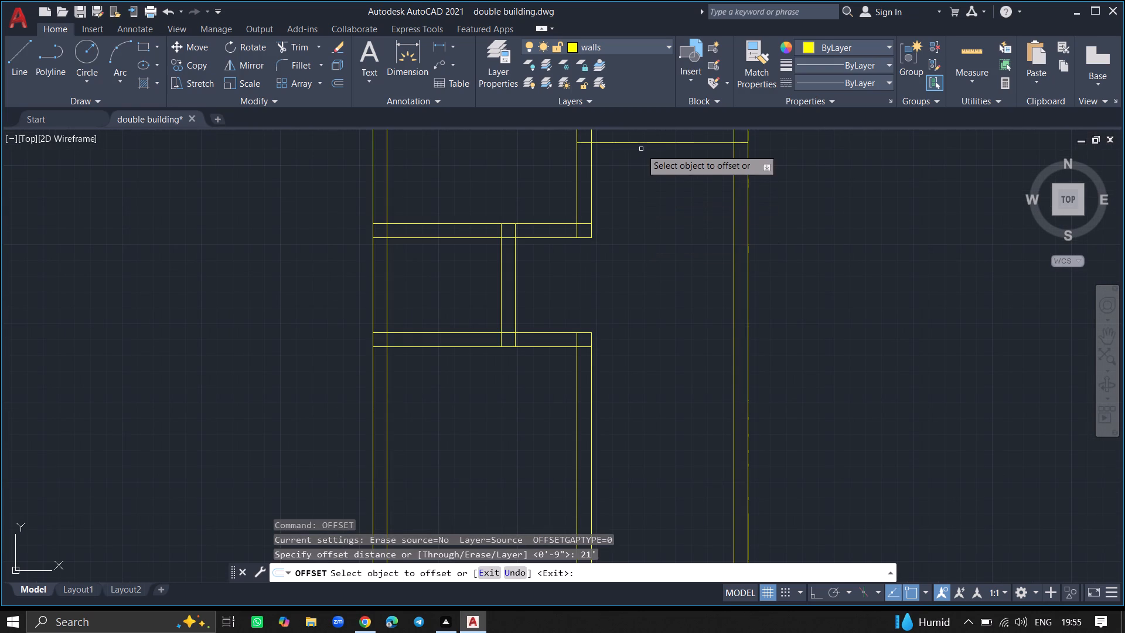
{"action": "left_click", "coordinate": [639, 142]}
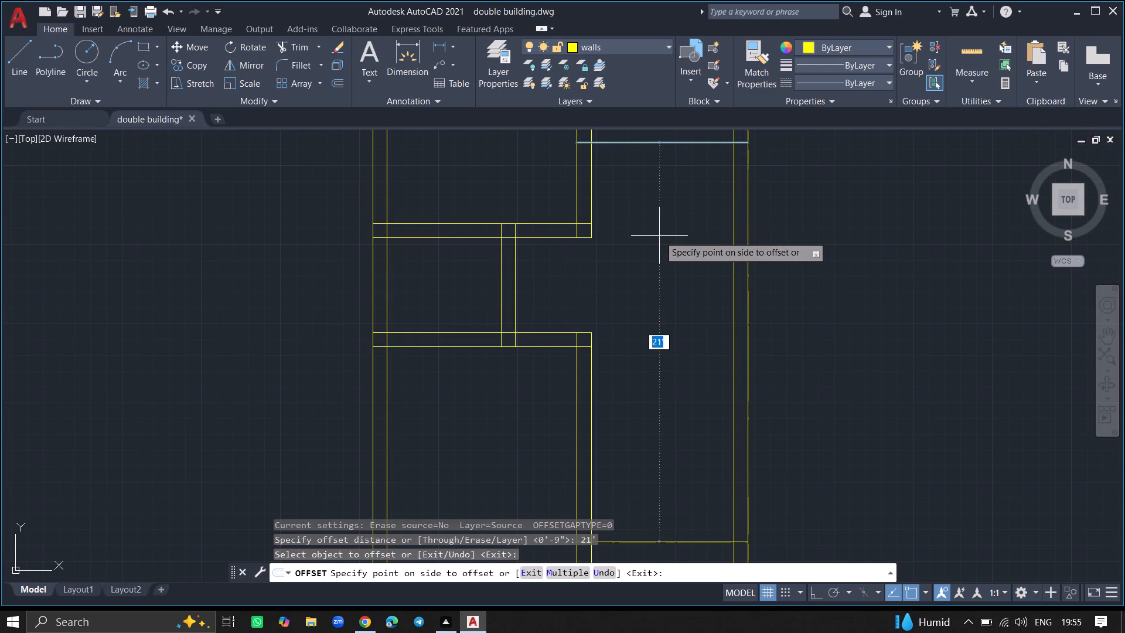
{"action": "left_click", "coordinate": [659, 236]}
{"action": "scroll", "coordinate": [658, 266], "scroll_direction": "down", "scroll_amount": 2, "text": "ctrl"}
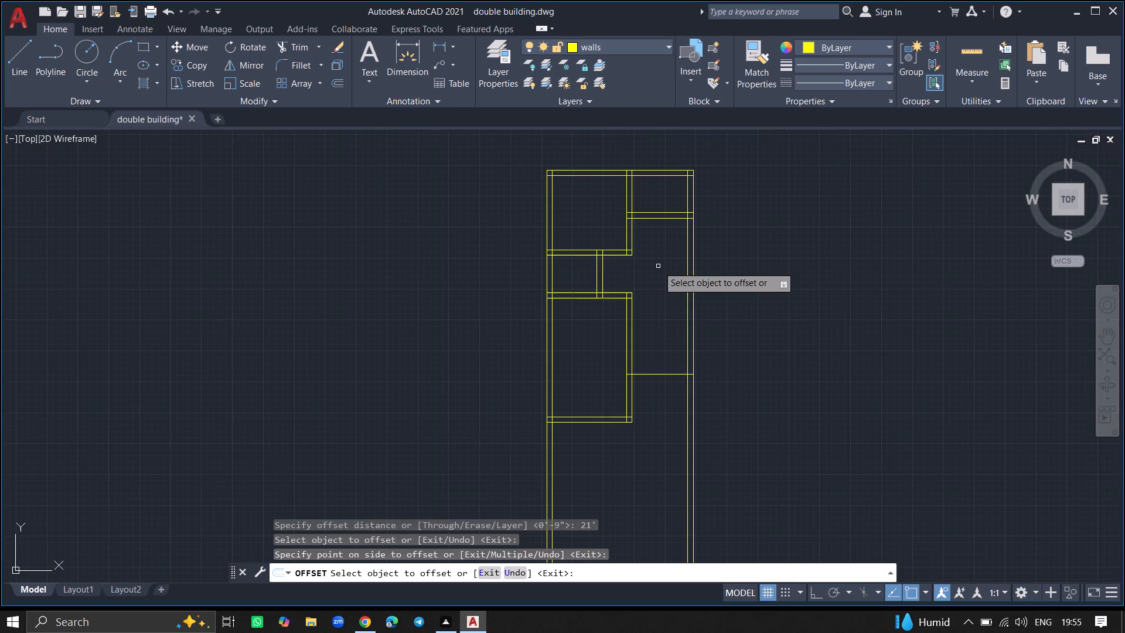
{"action": "scroll", "coordinate": [675, 397], "scroll_direction": "up", "scroll_amount": 2, "text": "ctrl"}
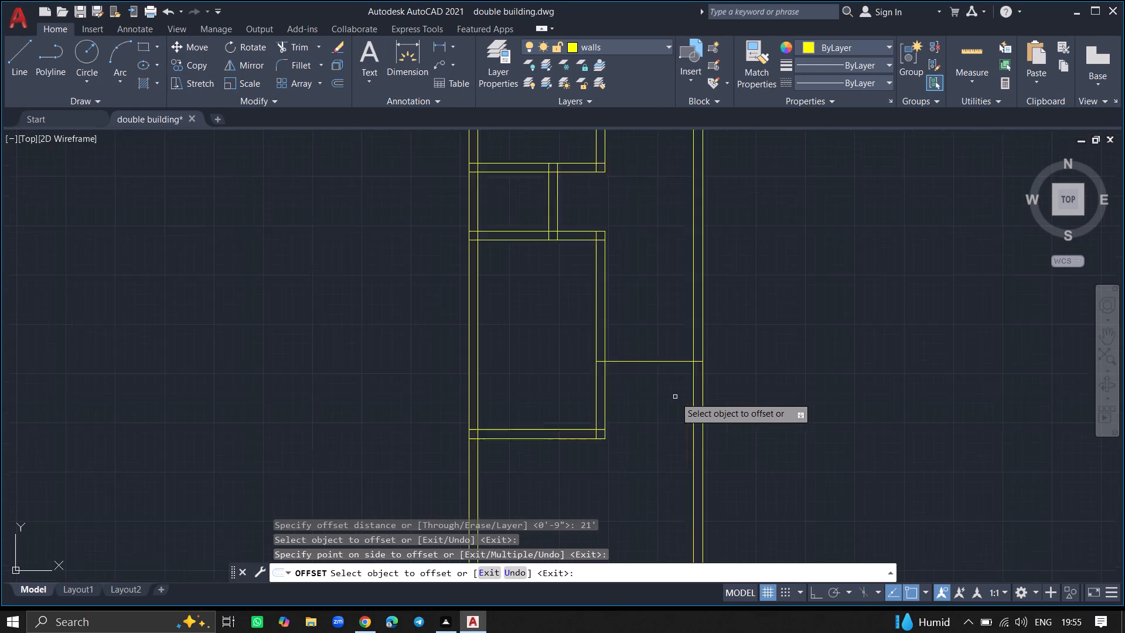
{"action": "key", "text": "Escape"}
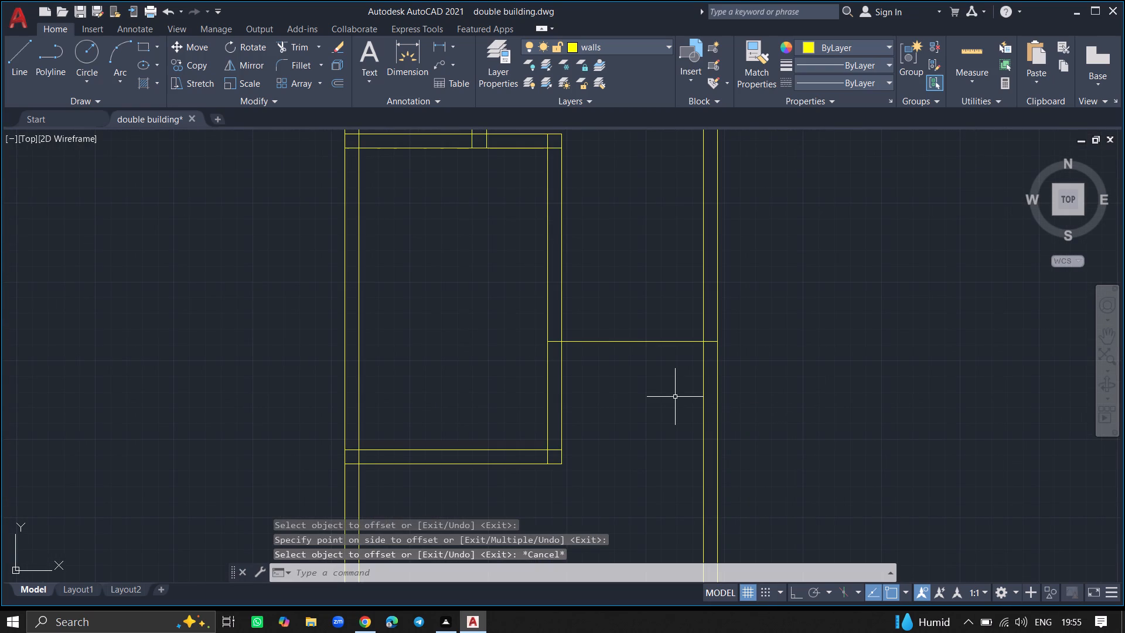
Save the double building drawing.
{"action": "key", "text": "ctrl+s"}
{"action": "key", "text": "ctrl+s"}
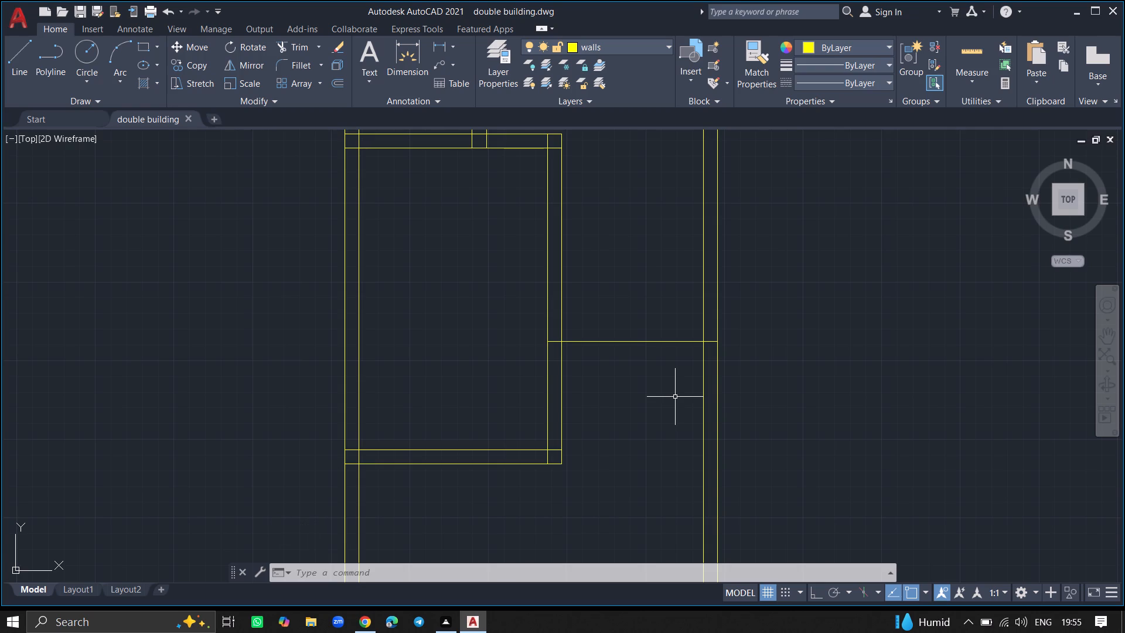
Offset the horizontal line marking the 21' deep space 9" downward to form its bottom wall.
{"action": "type", "text": "offset"}
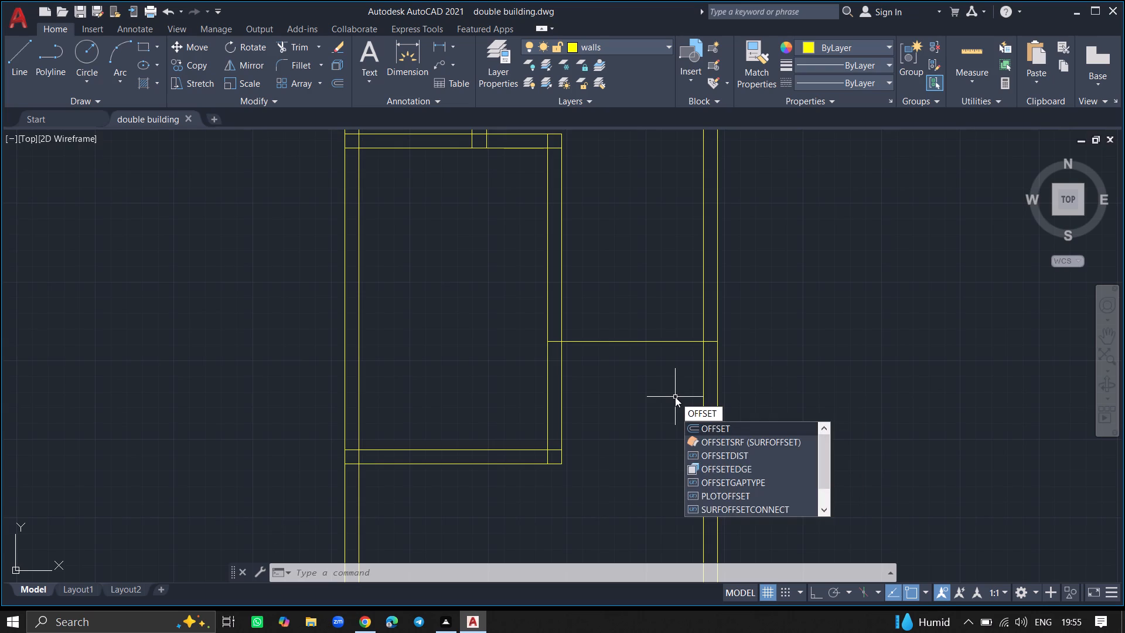
{"action": "key", "text": "Return"}
{"action": "key", "text": "9"}
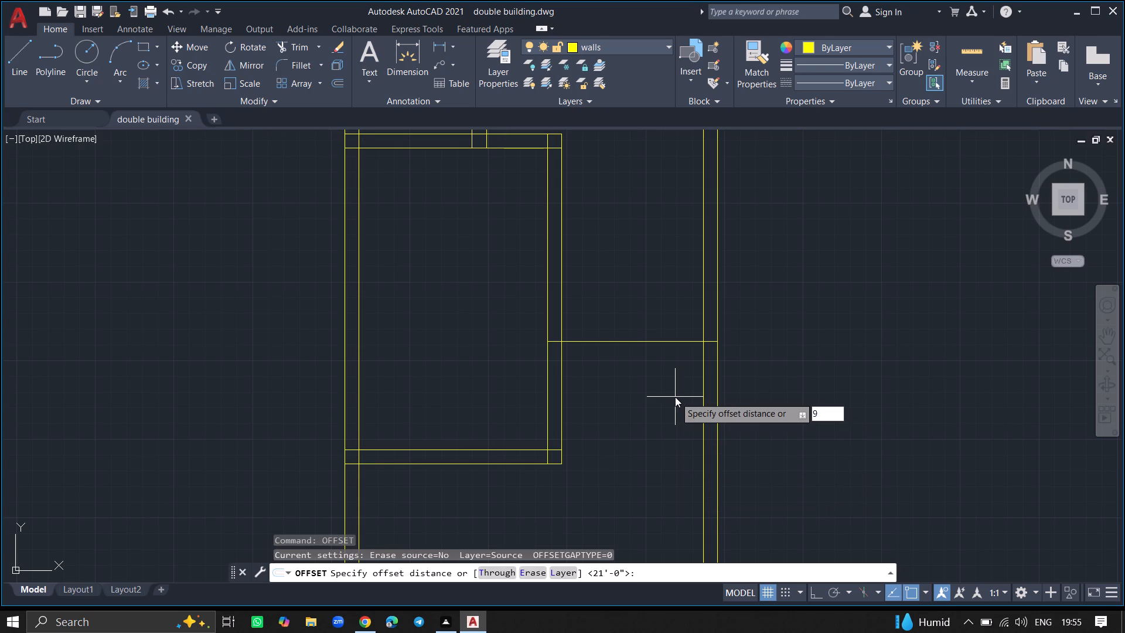
{"action": "key", "text": "shift+quotedbl"}
{"action": "key", "text": "Return"}
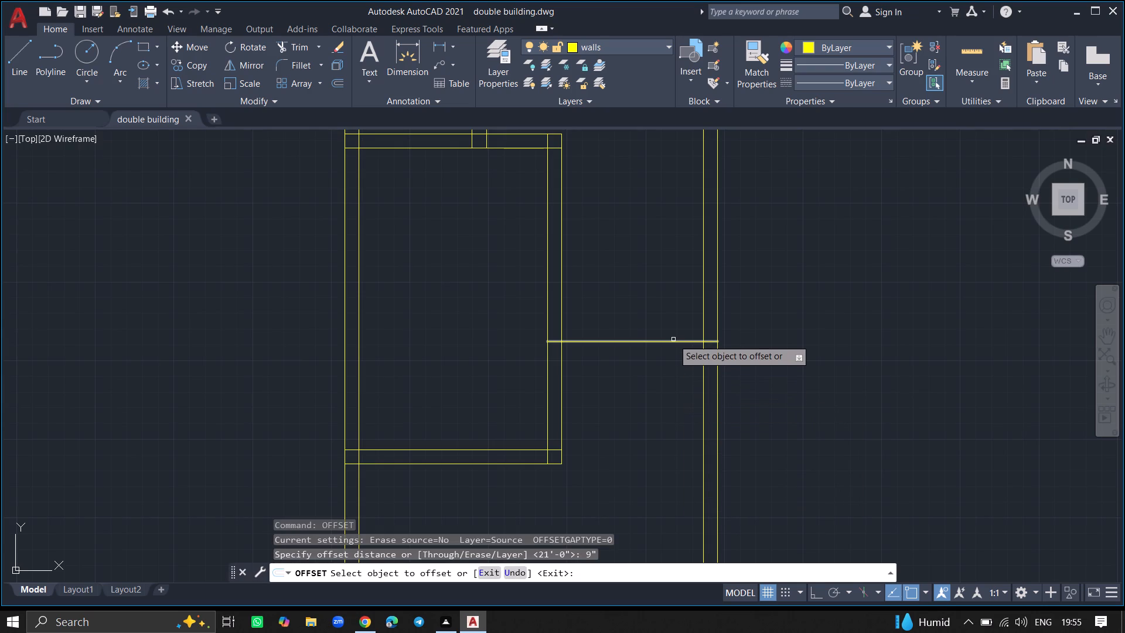
{"action": "left_click_drag", "start_coordinate": [673, 341], "coordinate": [676, 381]}
{"action": "left_click", "coordinate": [676, 381]}
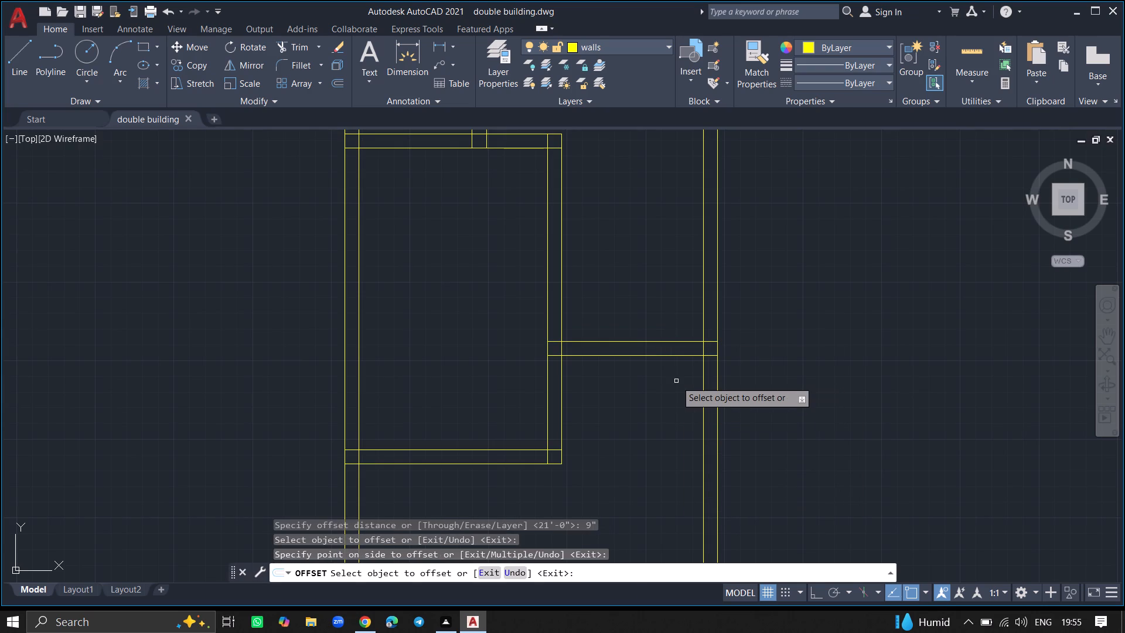
{"action": "key", "text": "Return"}
Make the staircase layer current.
{"action": "scroll", "coordinate": [676, 381], "scroll_direction": "down", "scroll_amount": 5, "text": "ctrl"}
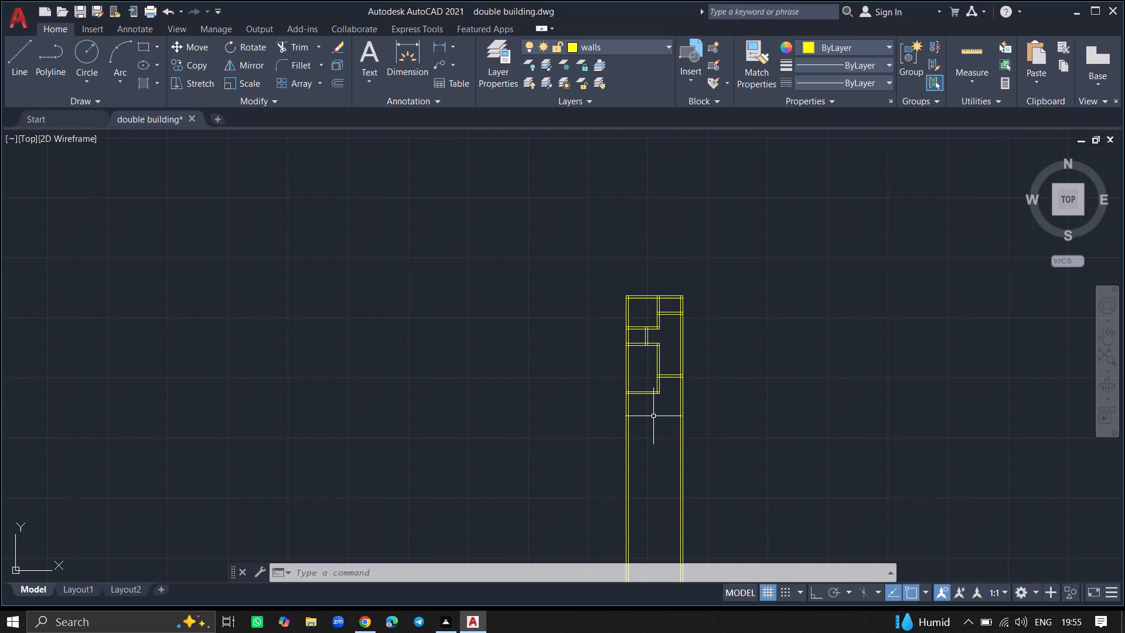
{"action": "scroll", "coordinate": [684, 380], "scroll_direction": "up", "scroll_amount": 3, "text": "ctrl"}
{"action": "scroll", "coordinate": [614, 468], "scroll_direction": "down", "scroll_amount": 2, "text": "ctrl"}
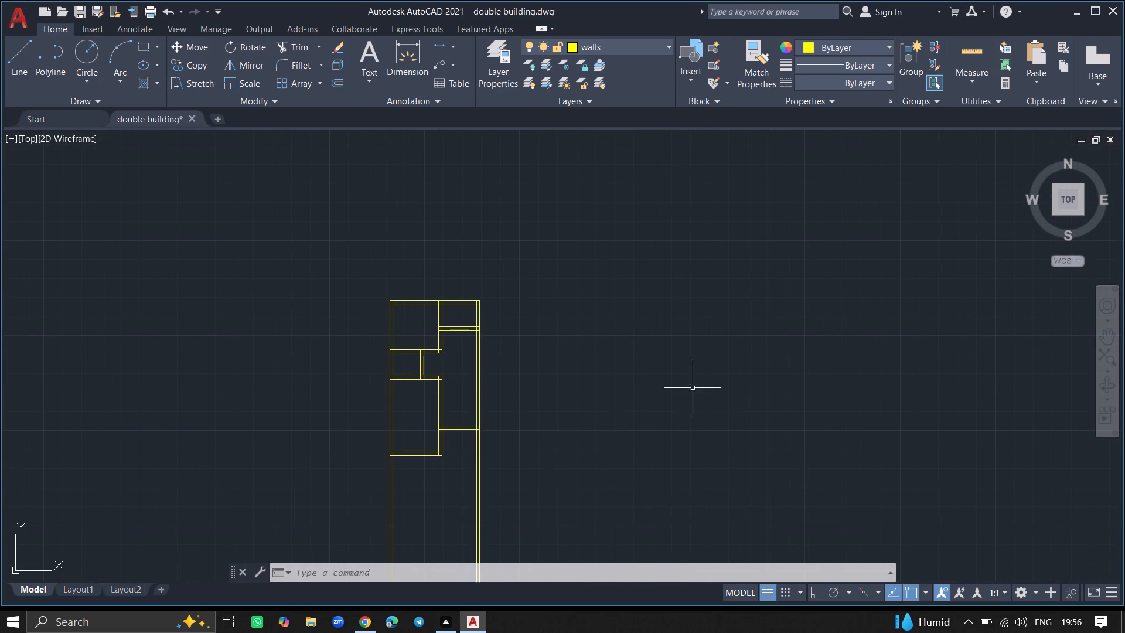
{"action": "left_click", "coordinate": [495, 63]}
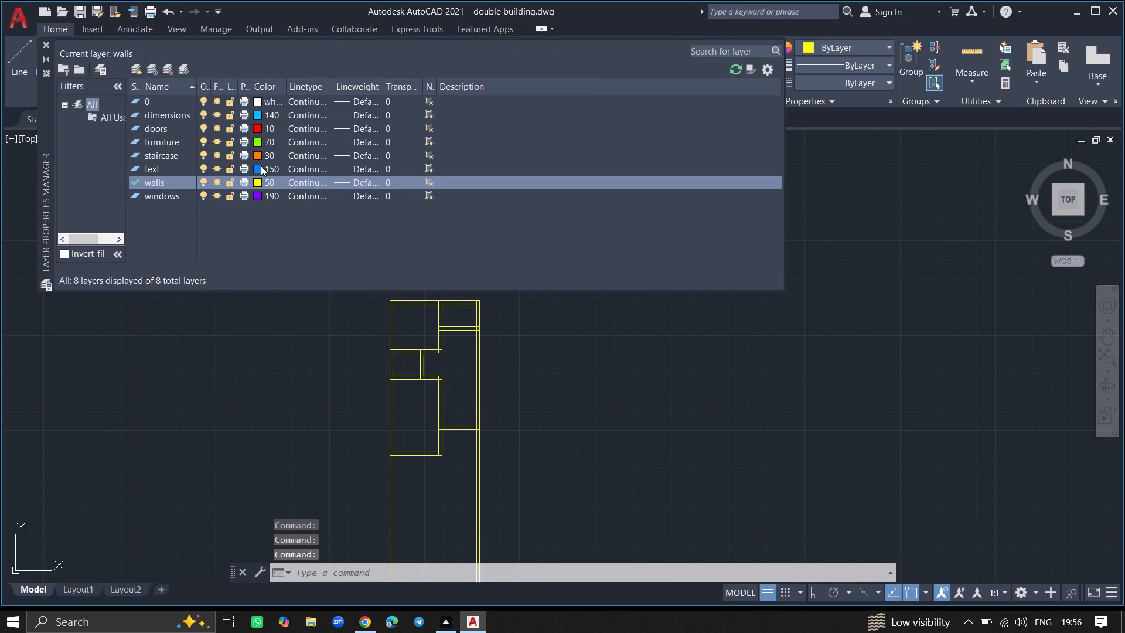
{"action": "double_click", "coordinate": [169, 158]}
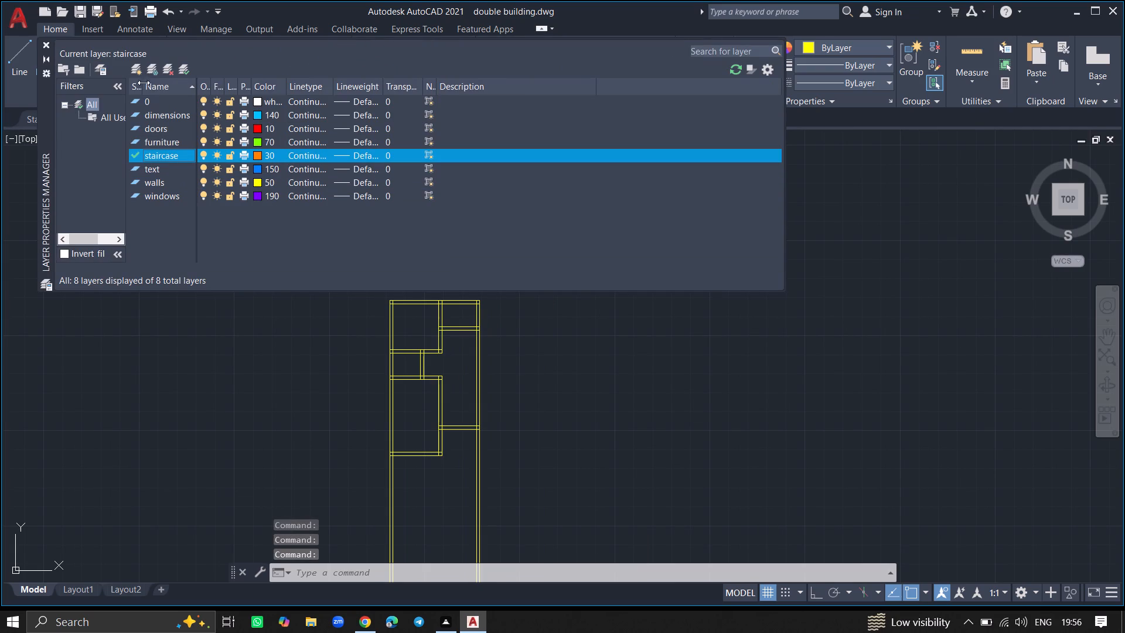
{"action": "left_click", "coordinate": [46, 43]}
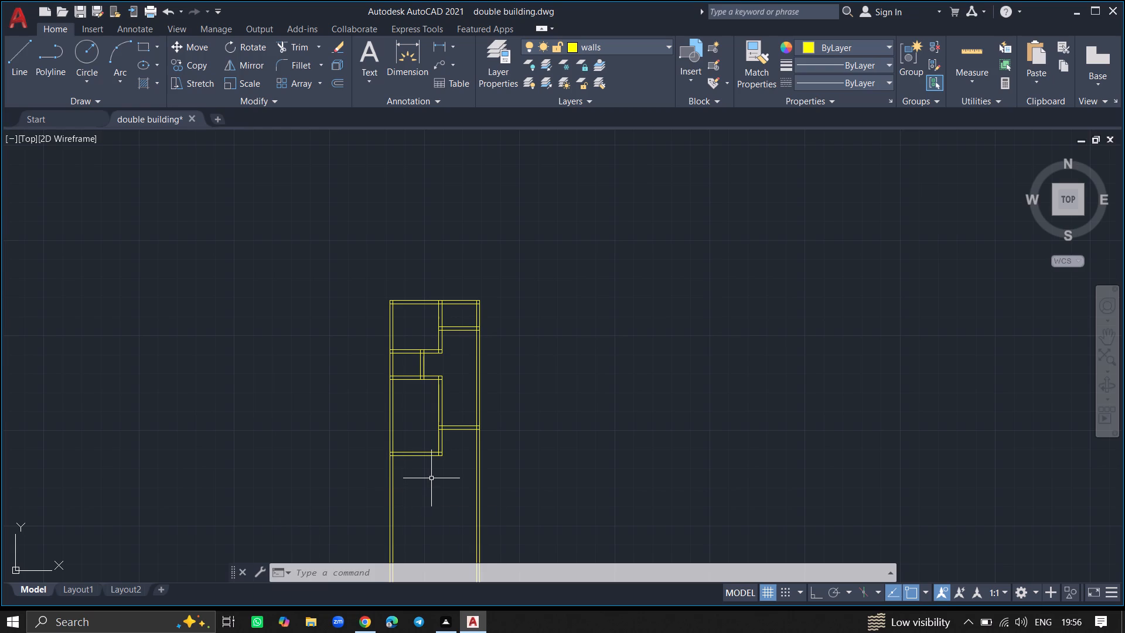
With Ortho on, draw a 3' vertical line downward from the outer bottom-right corner of the 16' deep room.
{"action": "key", "text": "l"}
{"action": "key", "text": "Return"}
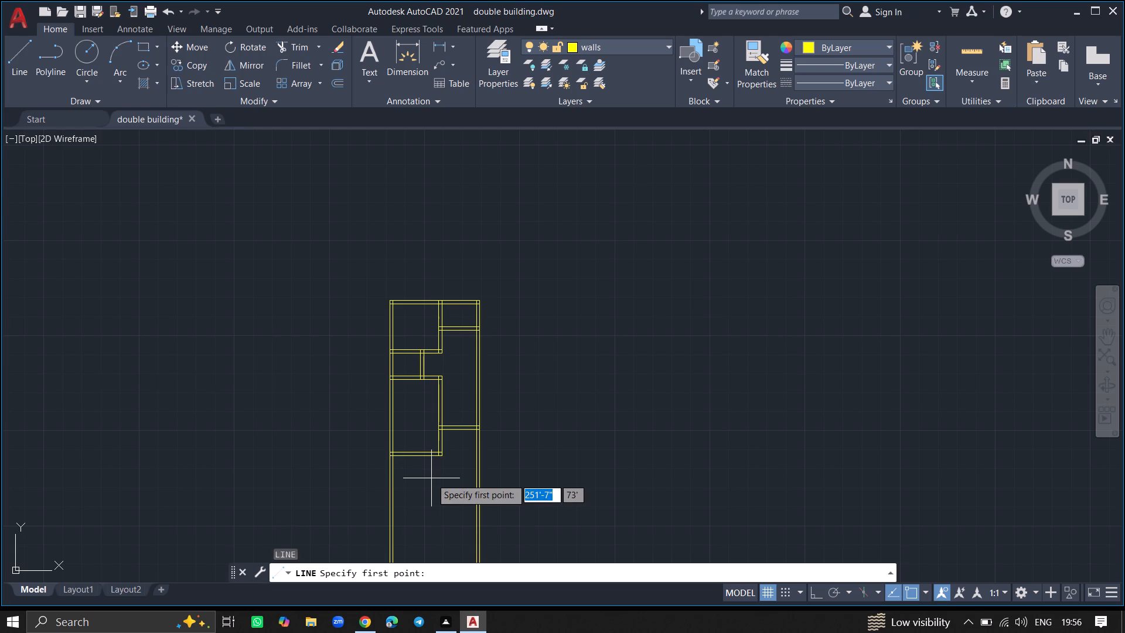
{"action": "scroll", "coordinate": [431, 478], "scroll_direction": "up", "scroll_amount": 4, "text": "ctrl"}
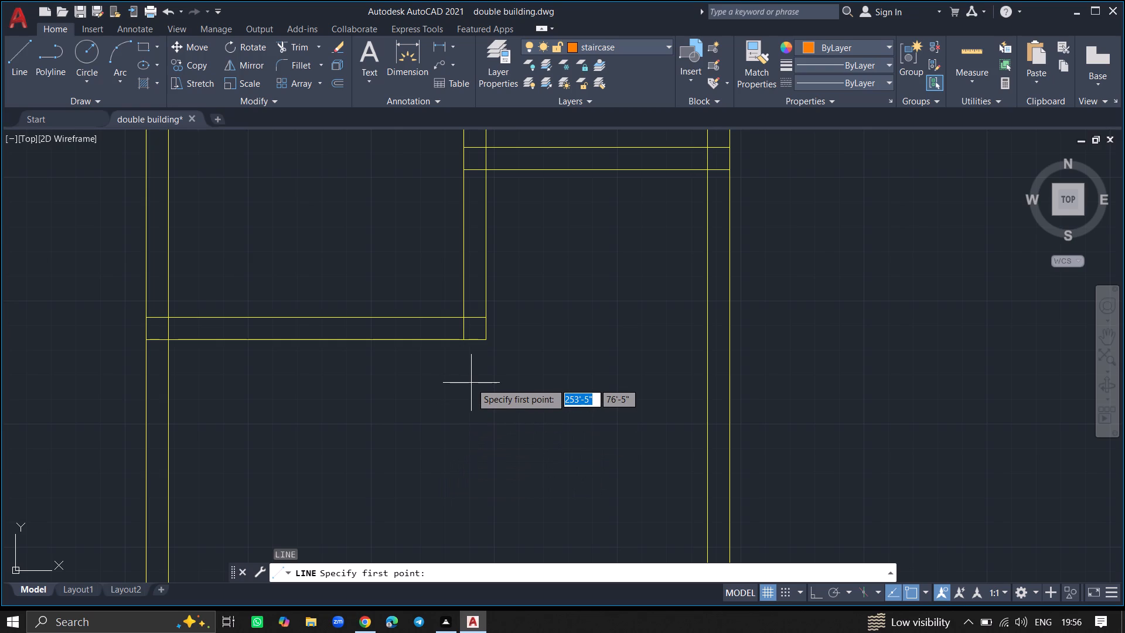
{"action": "left_click", "coordinate": [487, 341]}
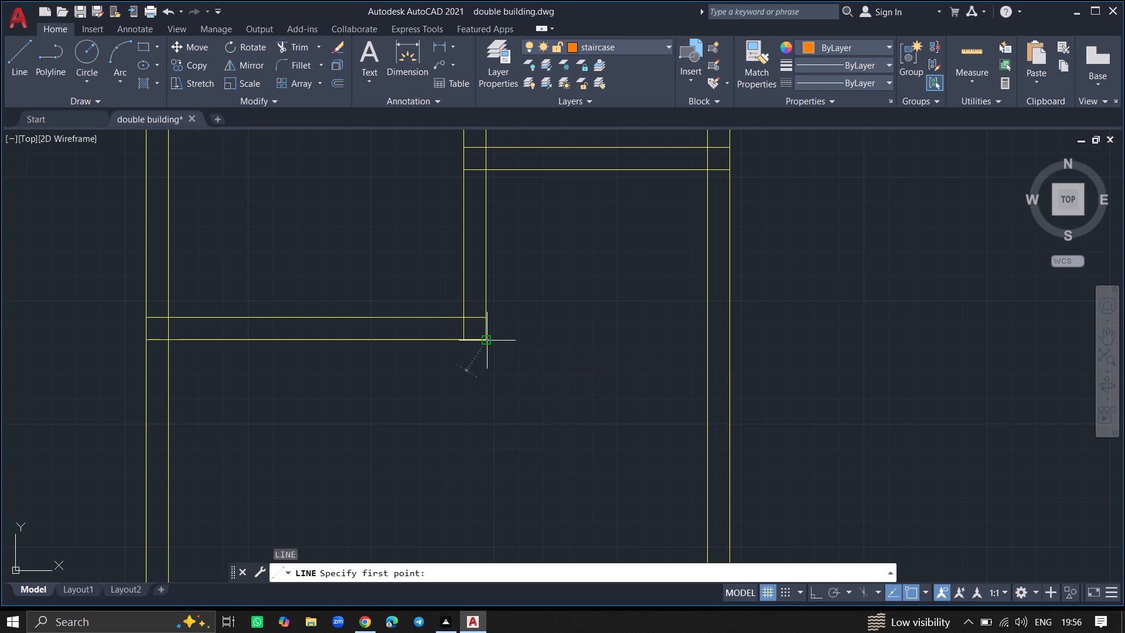
{"action": "key", "text": "F8"}
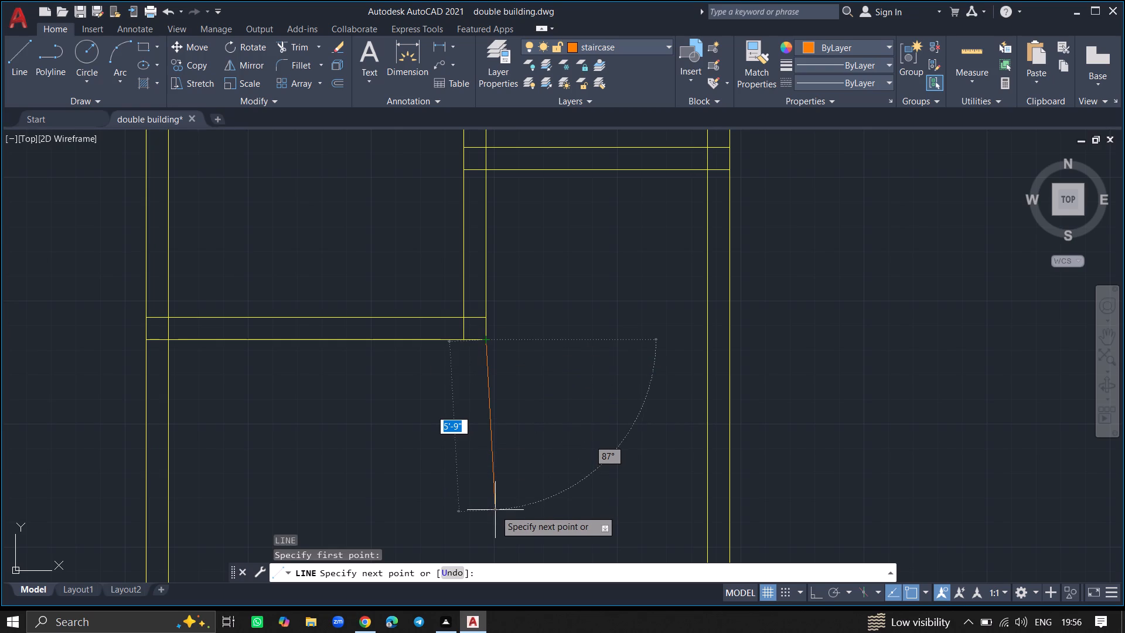
{"action": "type", "text": "3'"}
{"action": "key", "text": "Return"}
{"action": "key", "text": "Return"}
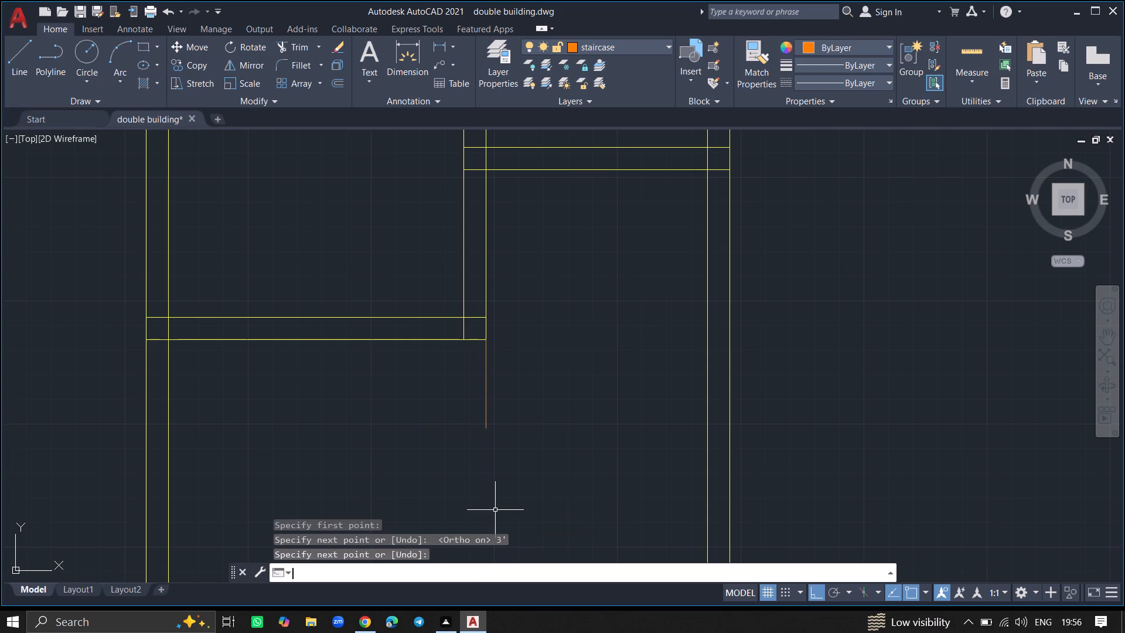
Offset the 3' staircase line leftward eight times in succession at 1' spacing to form the upper flight's treads.
{"action": "type", "text": "offset"}
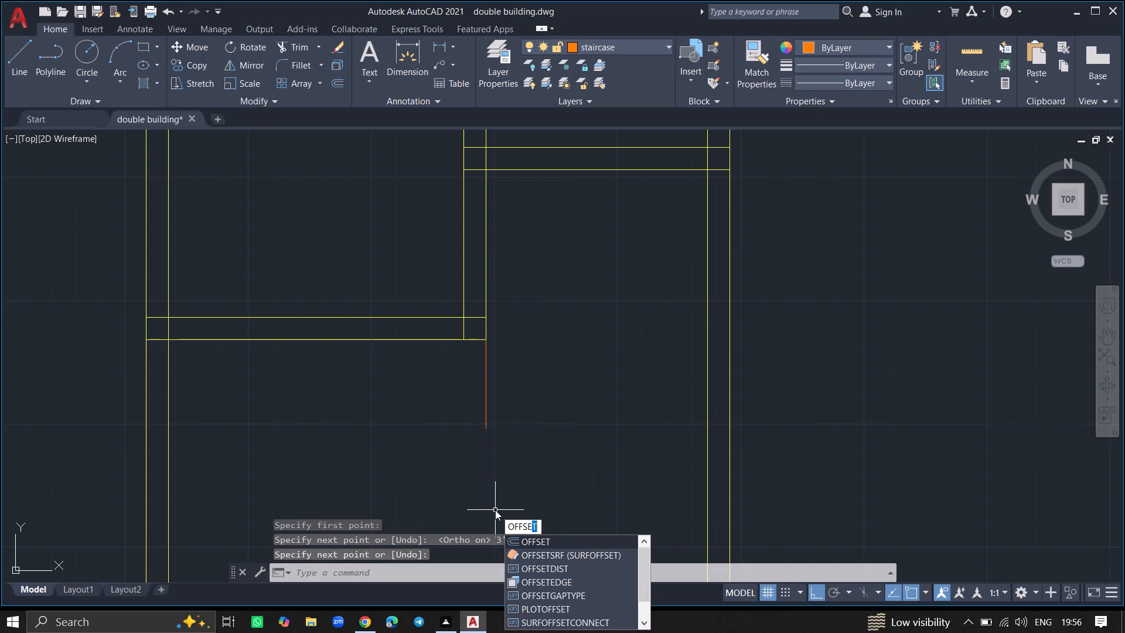
{"action": "key", "text": "Return"}
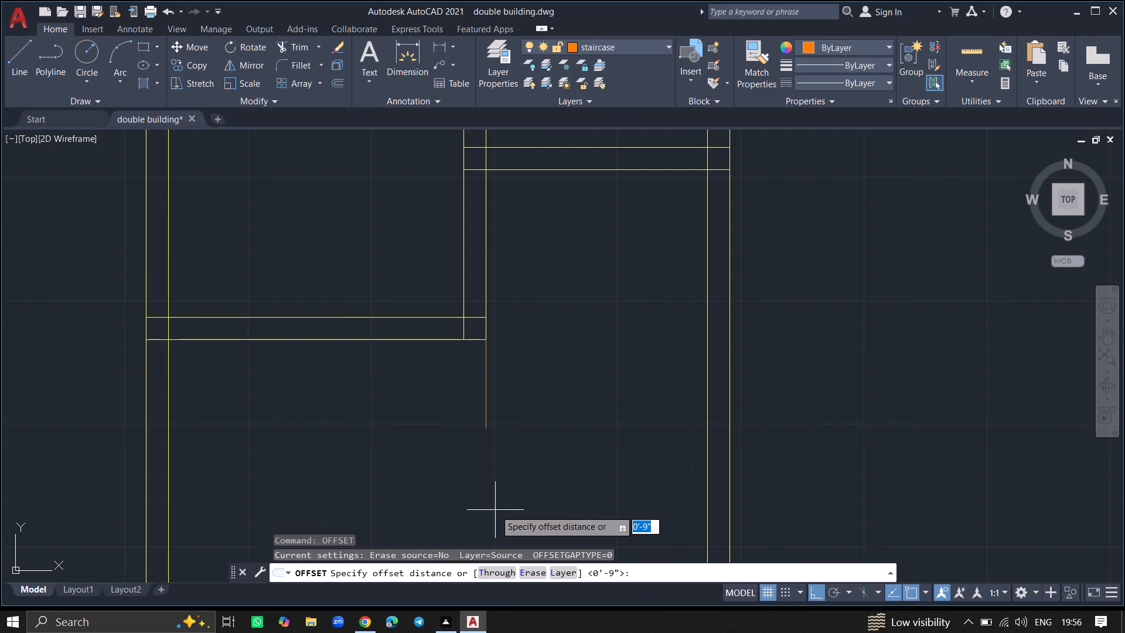
{"action": "key", "text": "1"}
{"action": "key", "text": "apostrophe"}
{"action": "key", "text": "Return"}
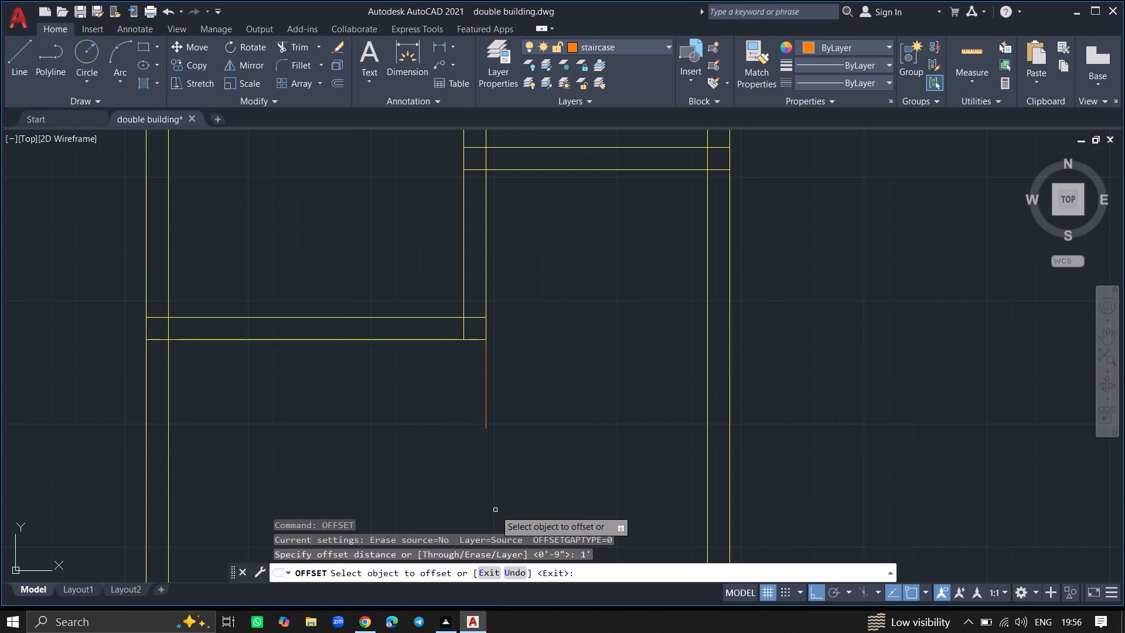
{"action": "left_click", "coordinate": [485, 420]}
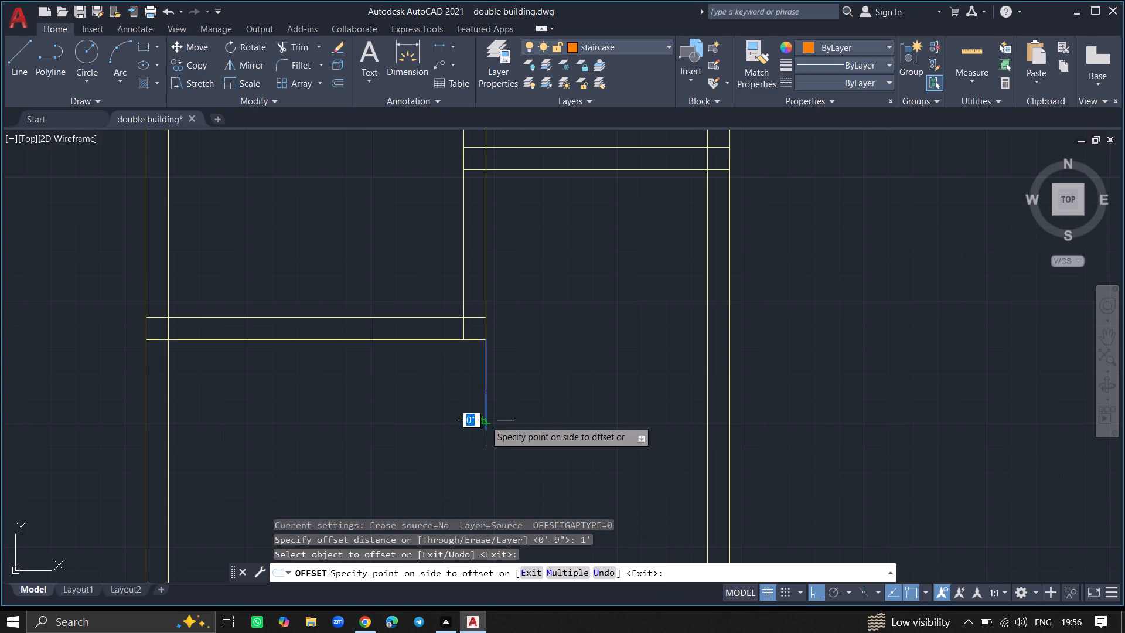
{"action": "left_click", "coordinate": [472, 420]}
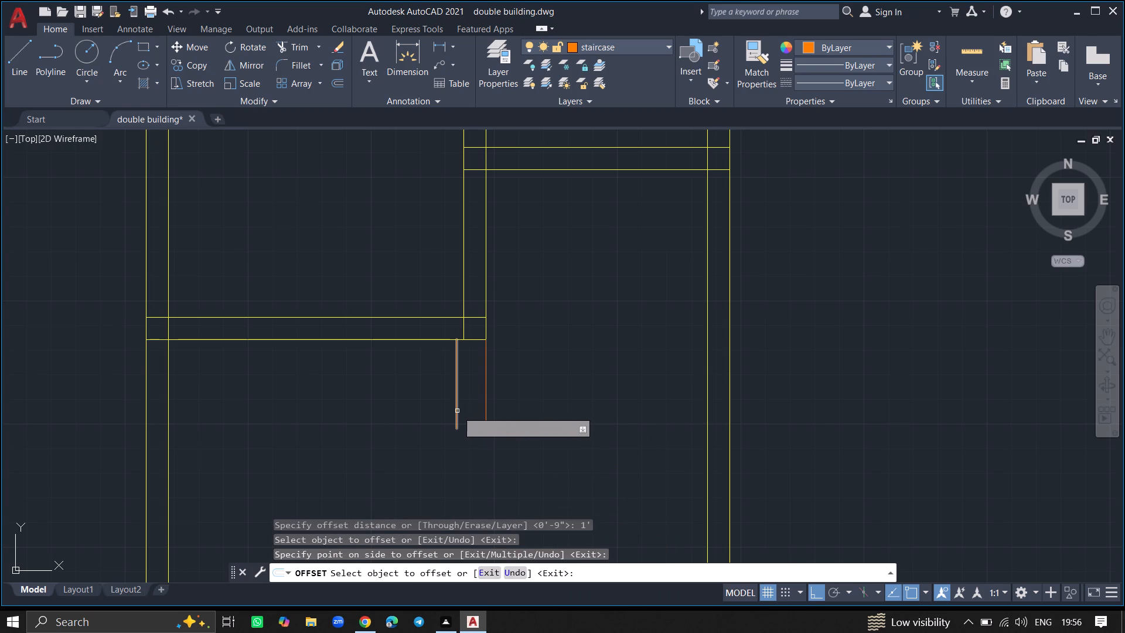
{"action": "left_click", "coordinate": [457, 411]}
{"action": "left_click", "coordinate": [431, 411]}
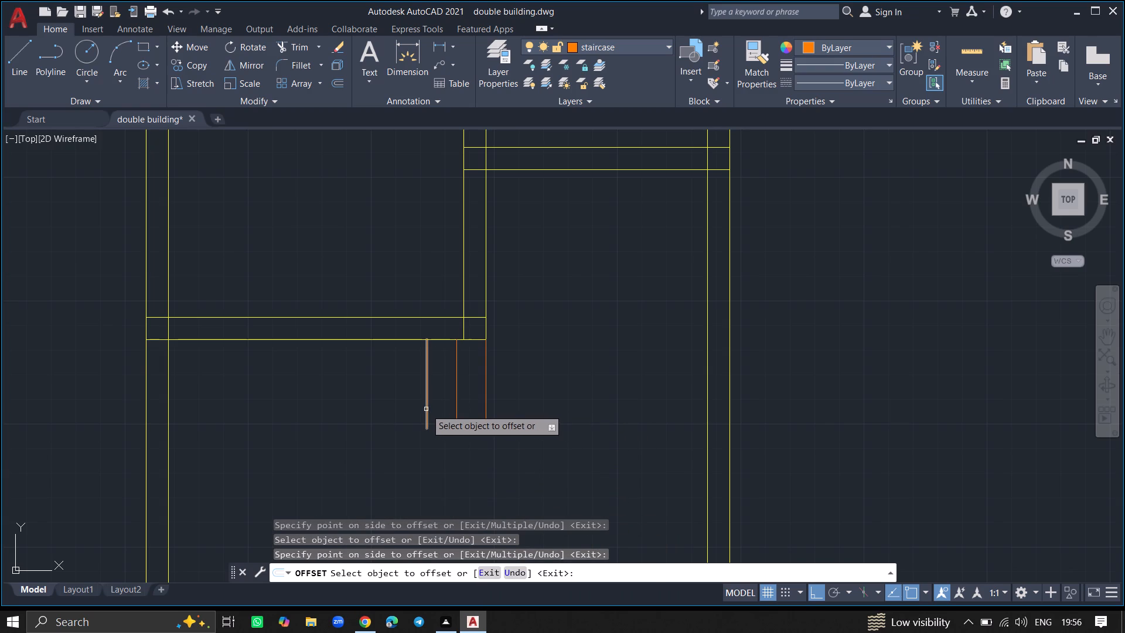
{"action": "left_click", "coordinate": [426, 409]}
{"action": "left_click", "coordinate": [407, 413]}
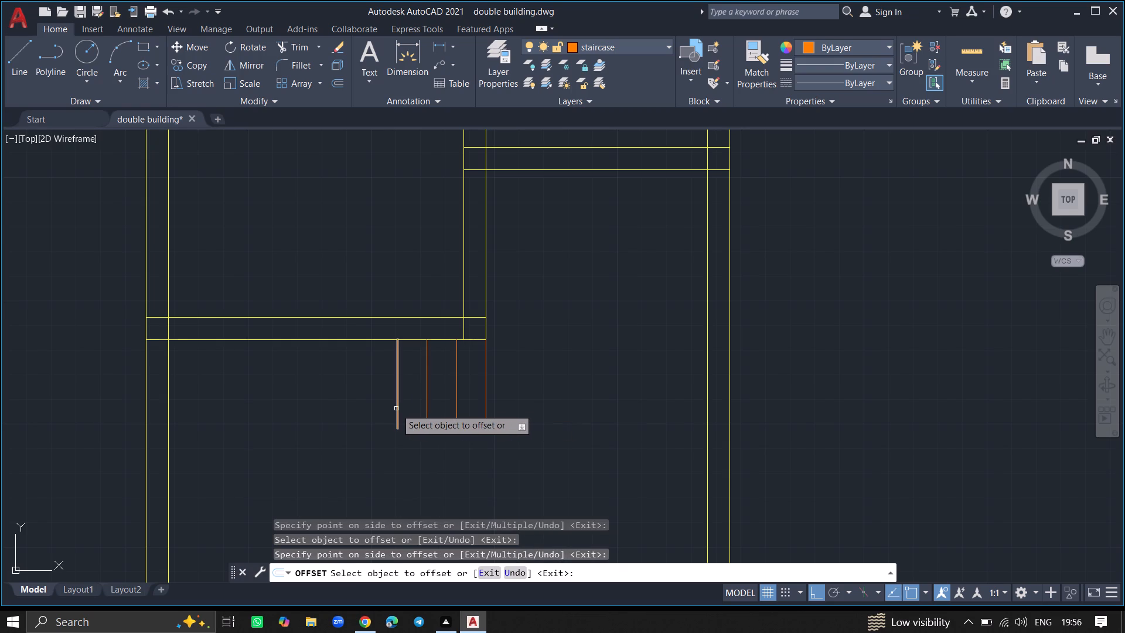
{"action": "left_click_drag", "start_coordinate": [396, 409], "coordinate": [381, 407]}
{"action": "left_click", "coordinate": [381, 407]}
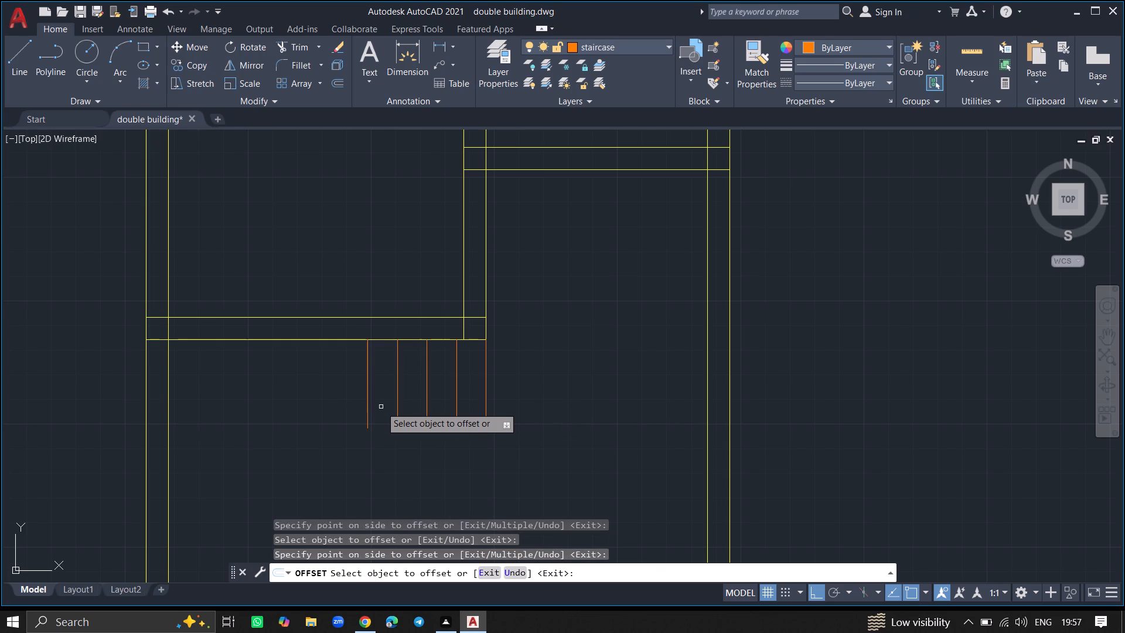
{"action": "left_click", "coordinate": [368, 402]}
{"action": "left_click", "coordinate": [346, 402]}
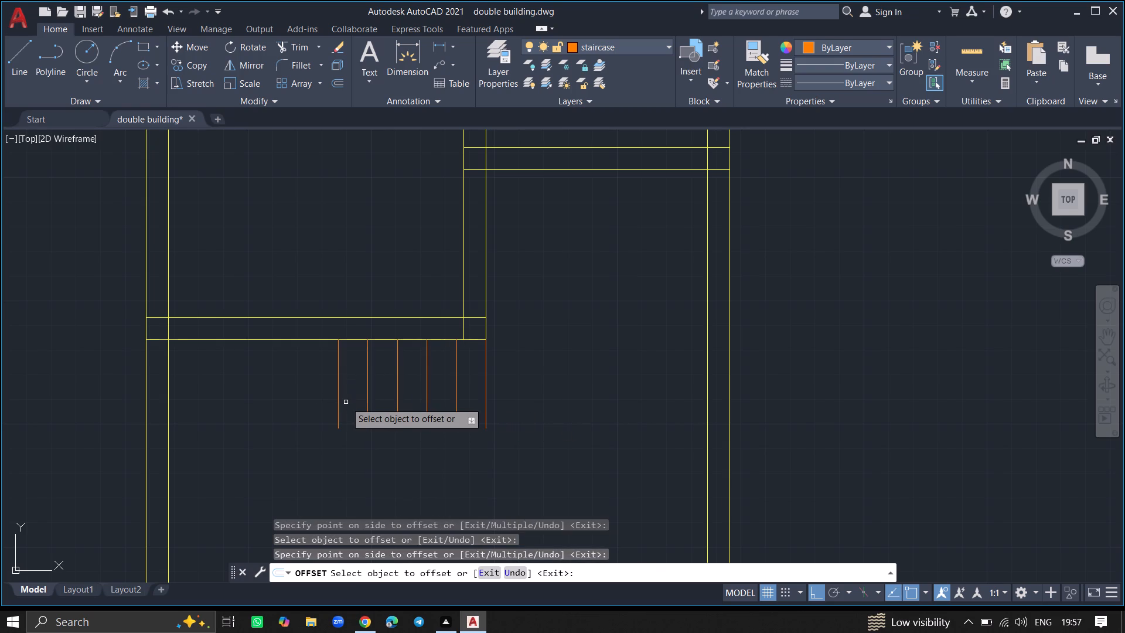
{"action": "left_click", "coordinate": [338, 401]}
{"action": "left_click", "coordinate": [325, 401]}
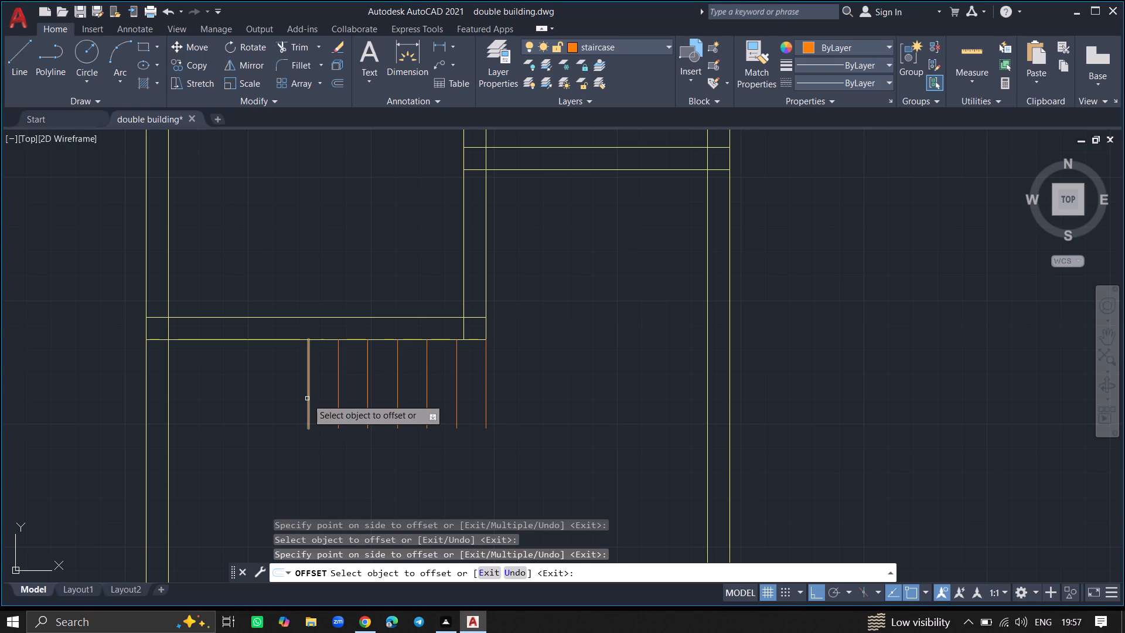
{"action": "left_click", "coordinate": [307, 399]}
{"action": "left_click", "coordinate": [286, 403]}
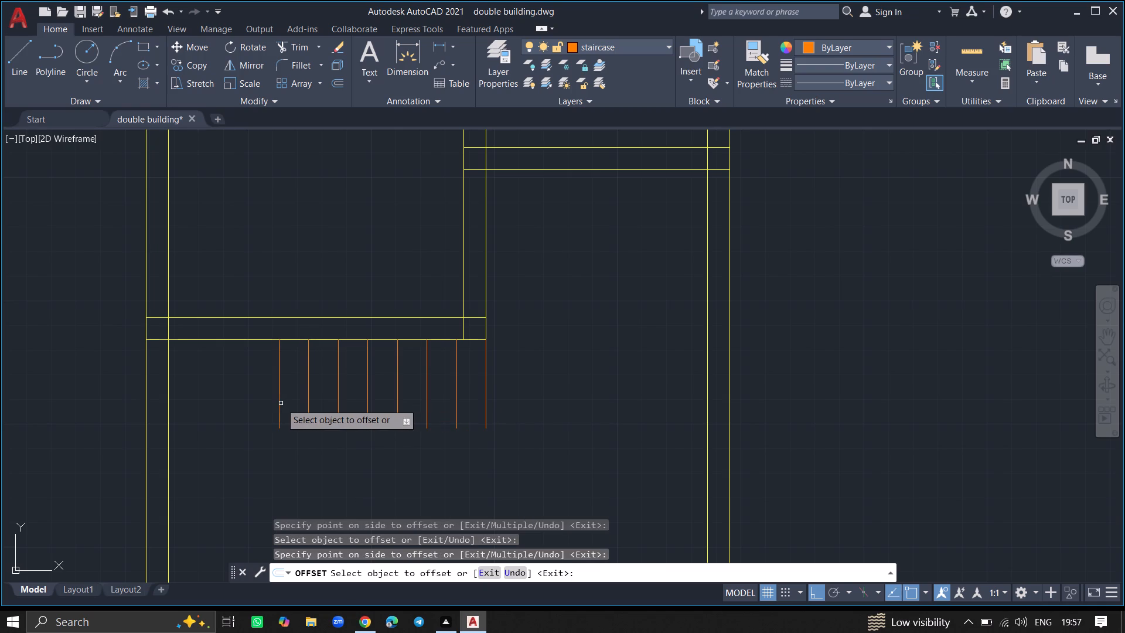
{"action": "left_click", "coordinate": [279, 403]}
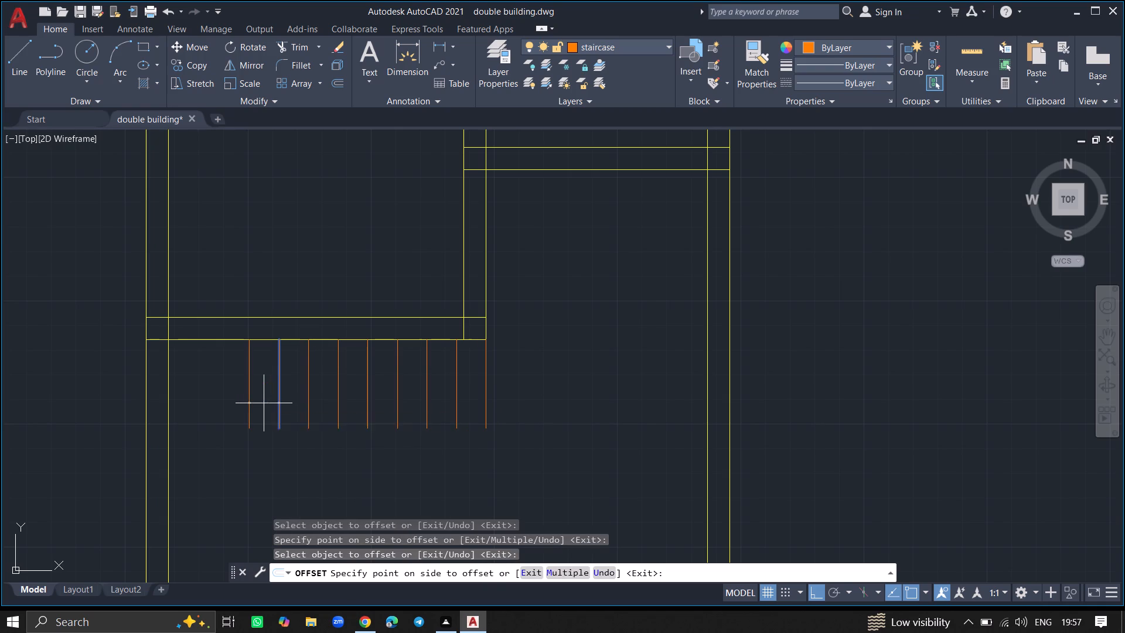
{"action": "left_click", "coordinate": [264, 403]}
{"action": "key", "text": "Return"}
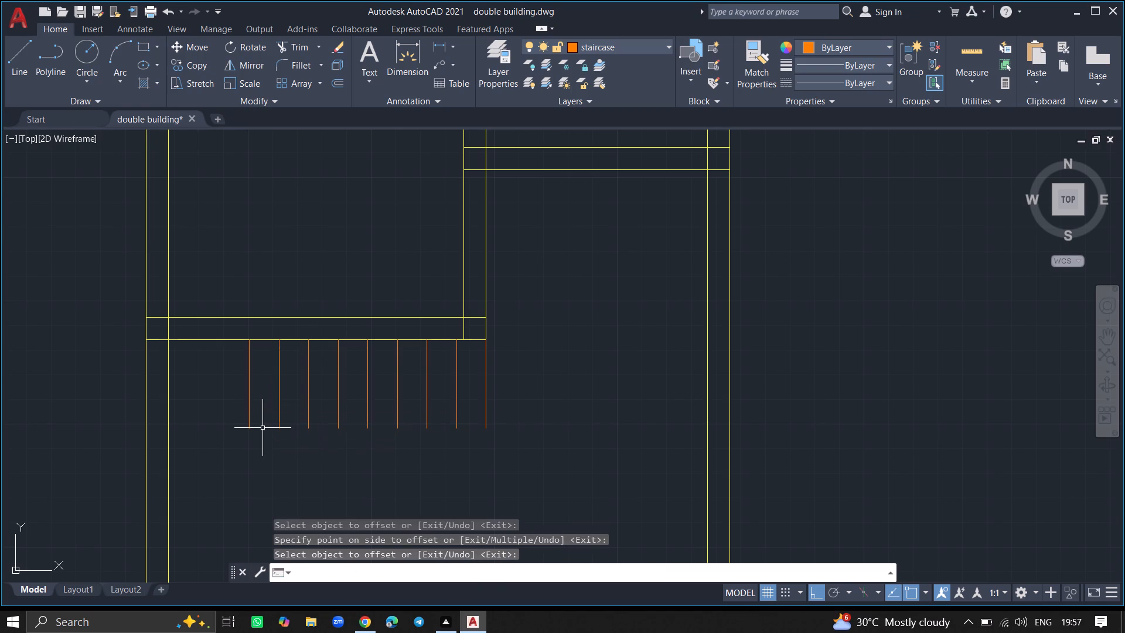
Draw an 8' horizontal line joining the lower ends of the treads, from the leftmost to the rightmost.
{"action": "scroll", "coordinate": [262, 428], "scroll_direction": "down", "scroll_amount": 3, "text": "ctrl"}
{"action": "scroll", "coordinate": [263, 457], "scroll_direction": "up", "scroll_amount": 5, "text": "ctrl"}
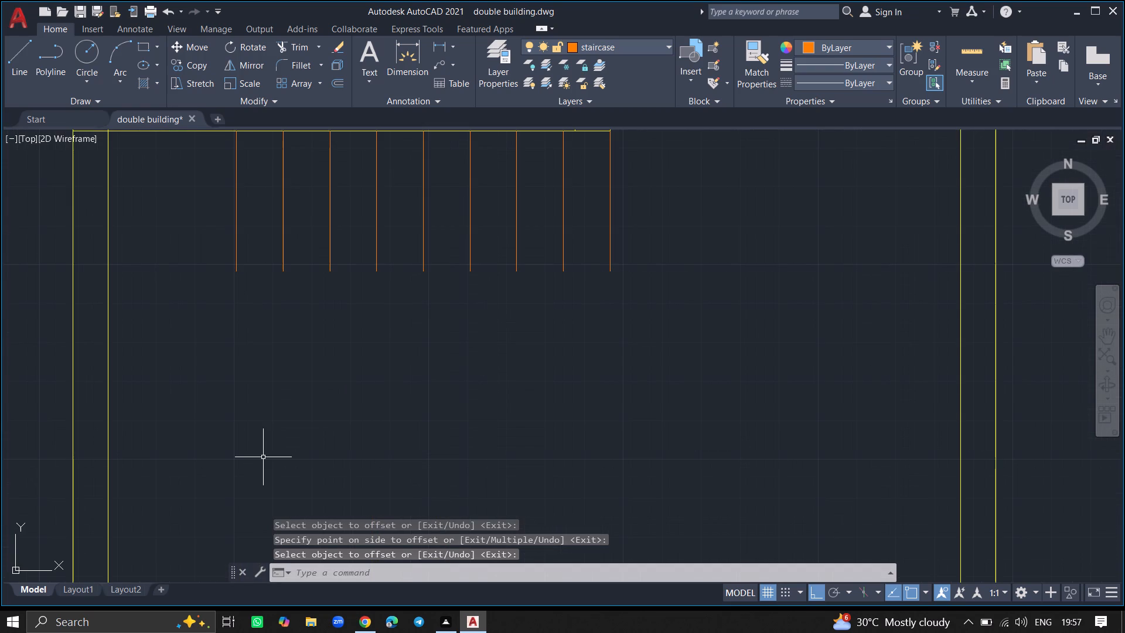
{"action": "key", "text": "l"}
{"action": "key", "text": "Return"}
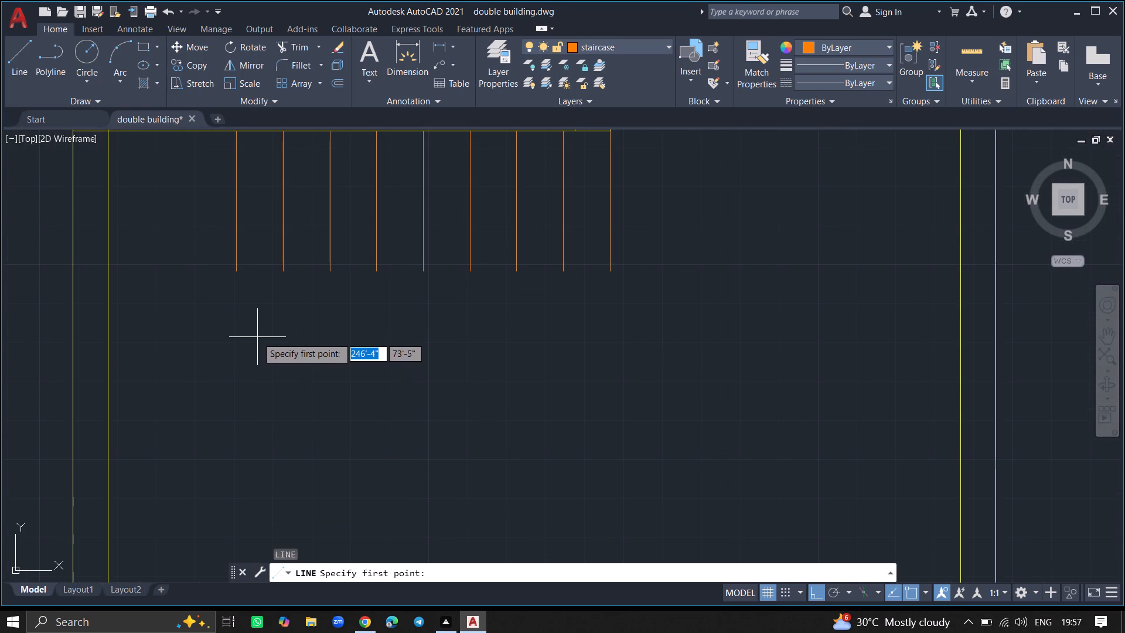
{"action": "left_click", "coordinate": [239, 274]}
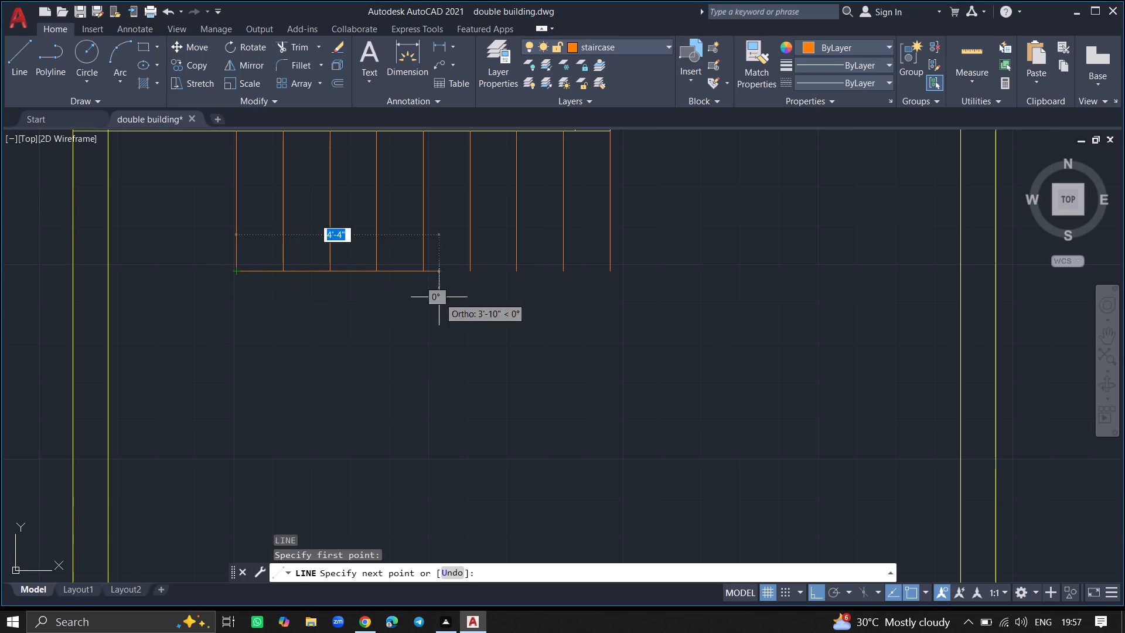
{"action": "left_click", "coordinate": [611, 268]}
{"action": "key", "text": "Return"}
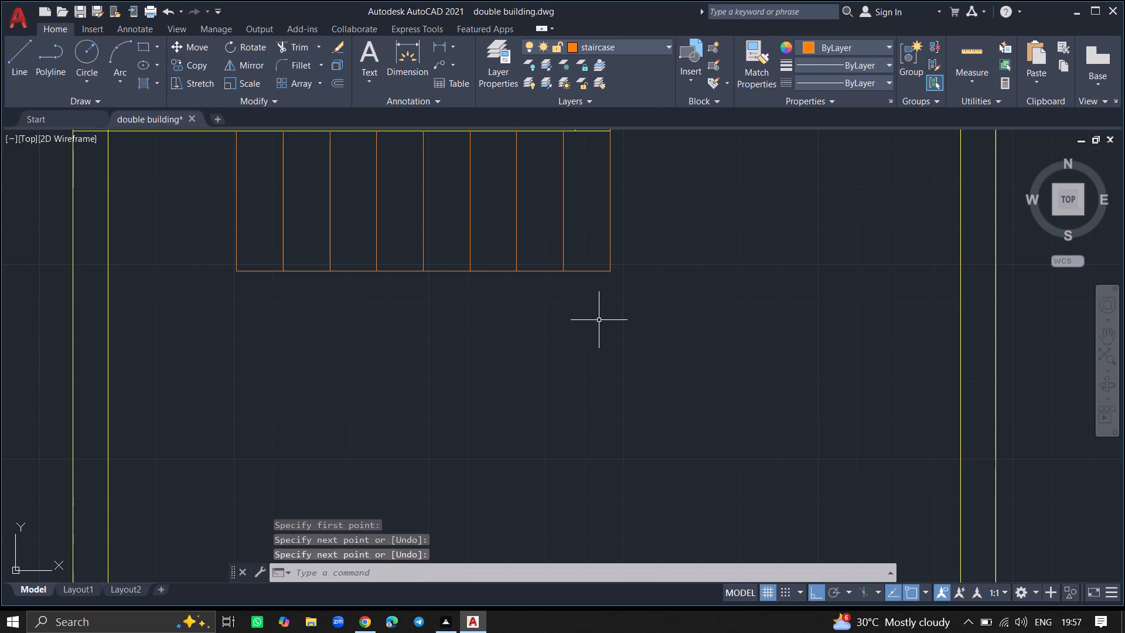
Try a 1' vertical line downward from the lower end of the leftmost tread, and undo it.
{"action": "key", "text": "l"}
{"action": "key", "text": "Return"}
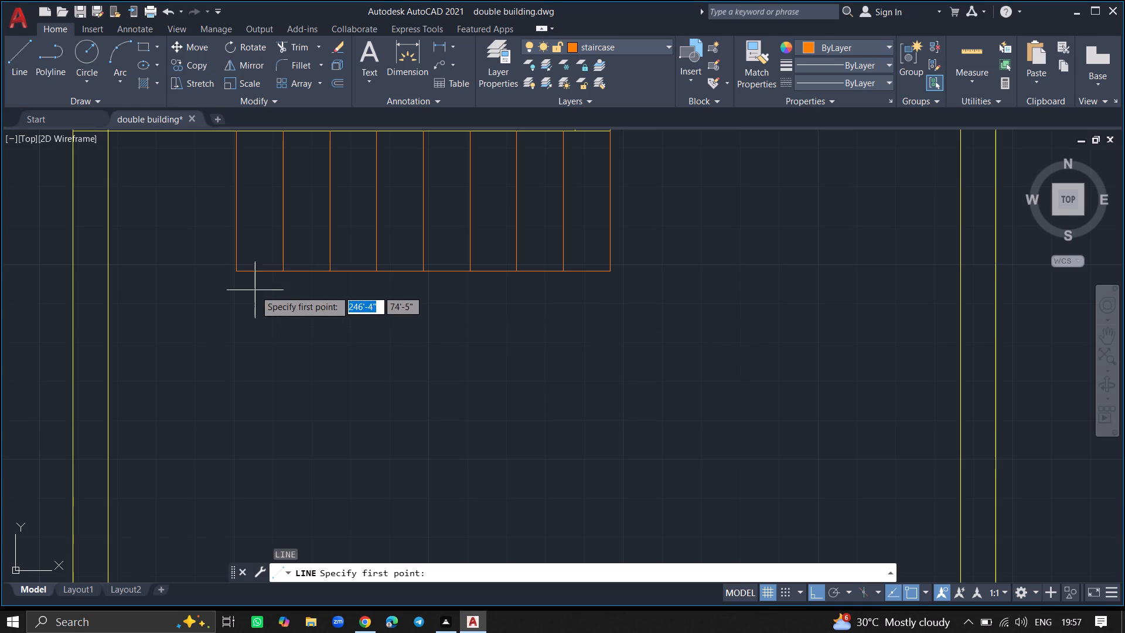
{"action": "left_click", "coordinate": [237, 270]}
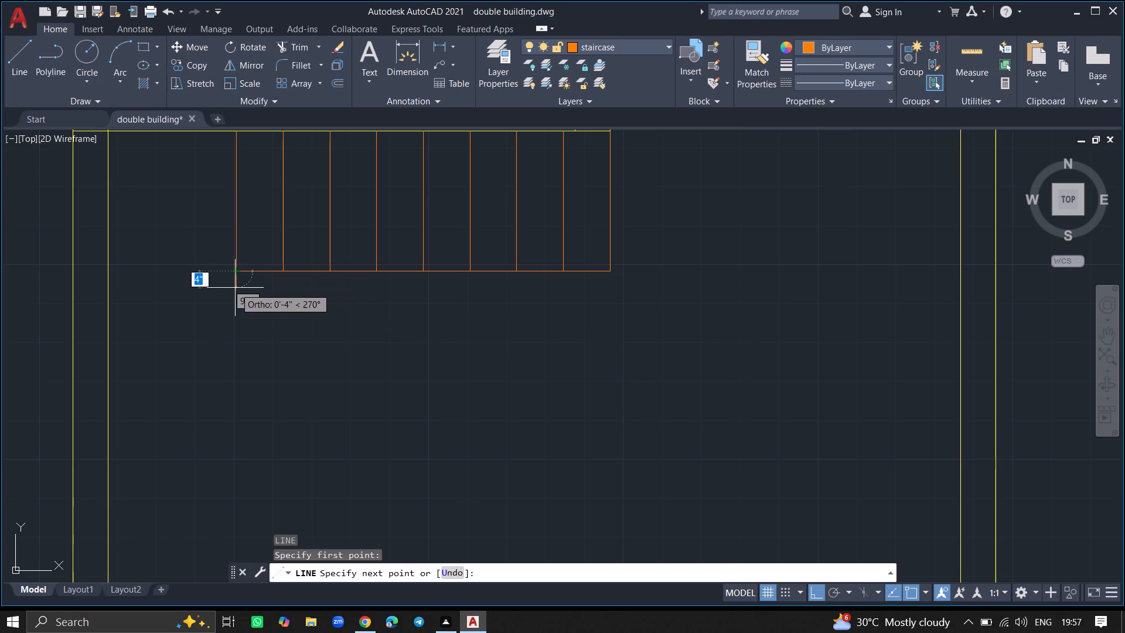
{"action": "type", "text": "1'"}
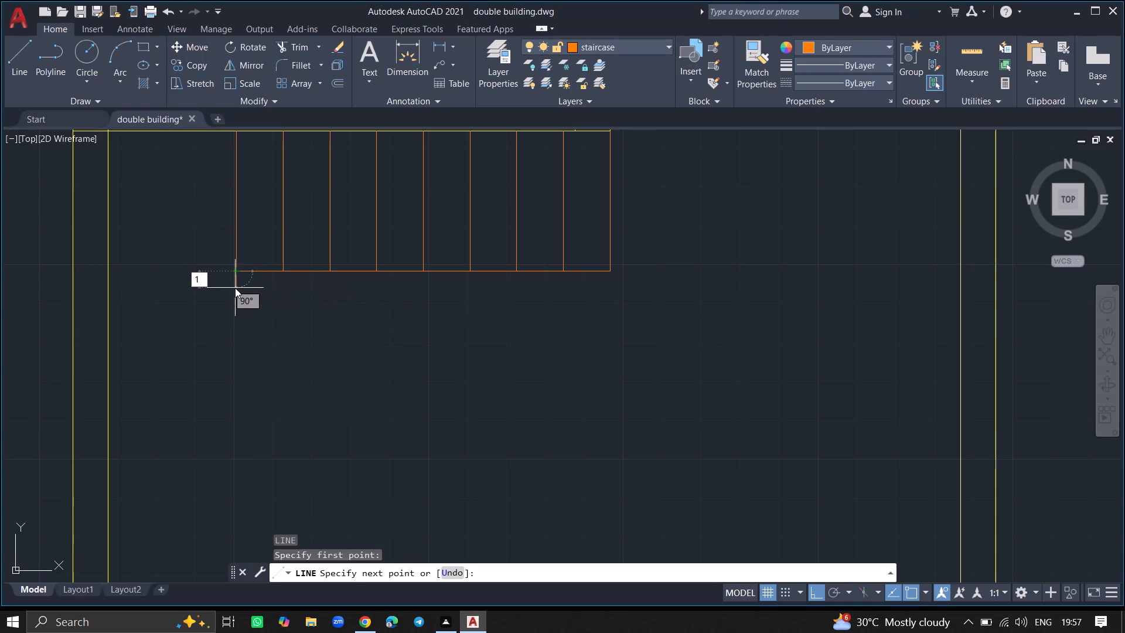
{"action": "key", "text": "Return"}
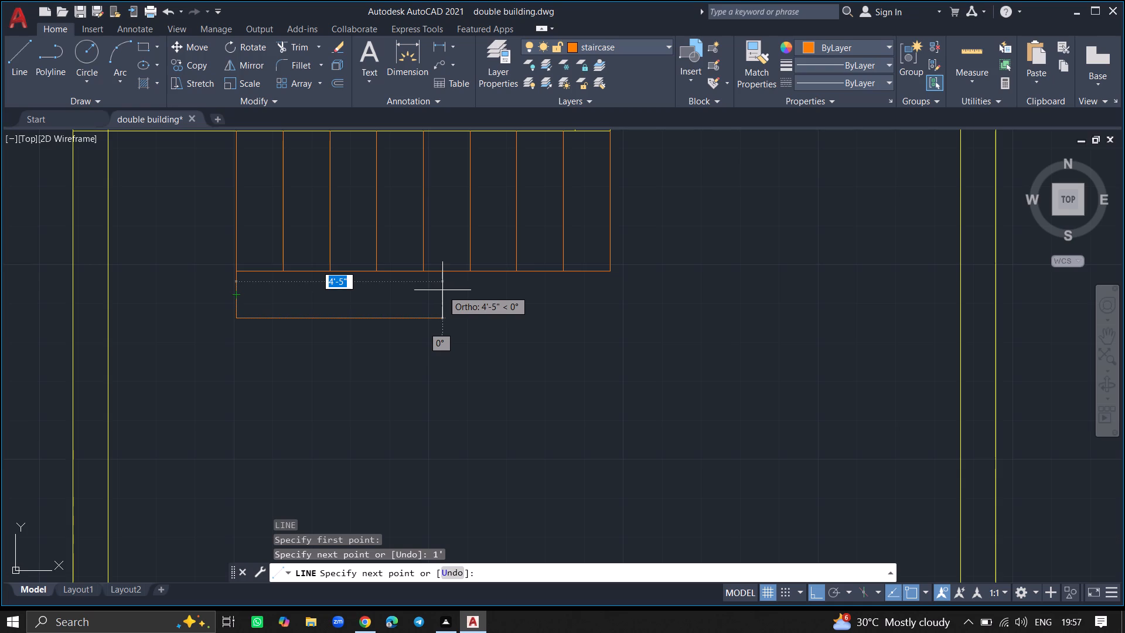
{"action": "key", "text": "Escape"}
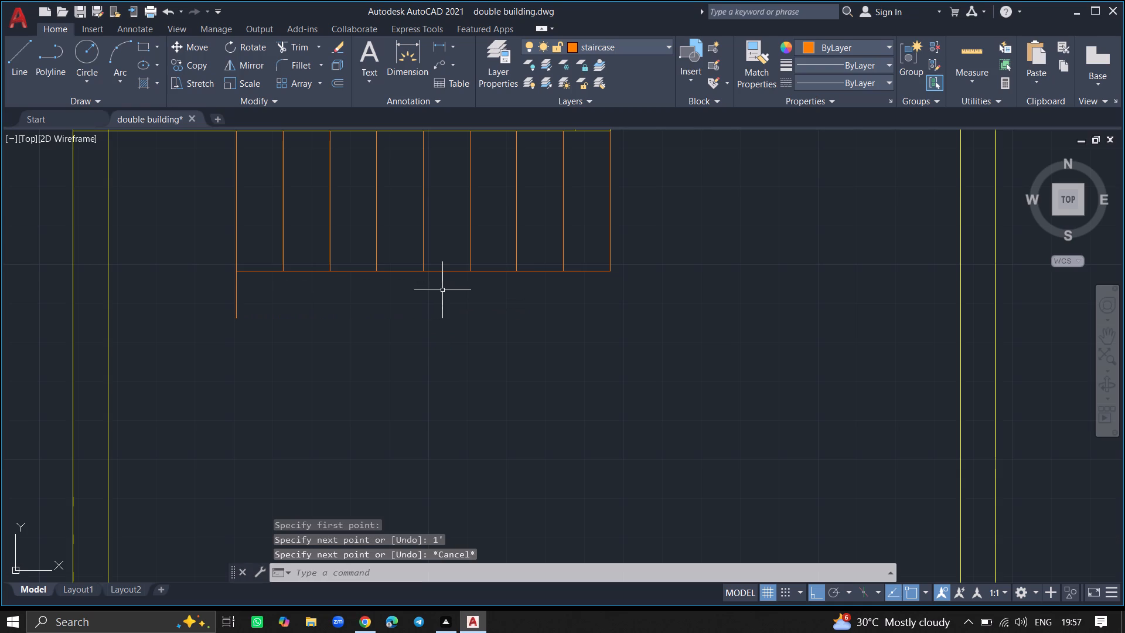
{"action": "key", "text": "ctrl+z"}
Draw a 5" deep strip about 8'-11" long below the treads, from the leftmost tread's lower end to past the rightmost tread.
{"action": "key", "text": "l"}
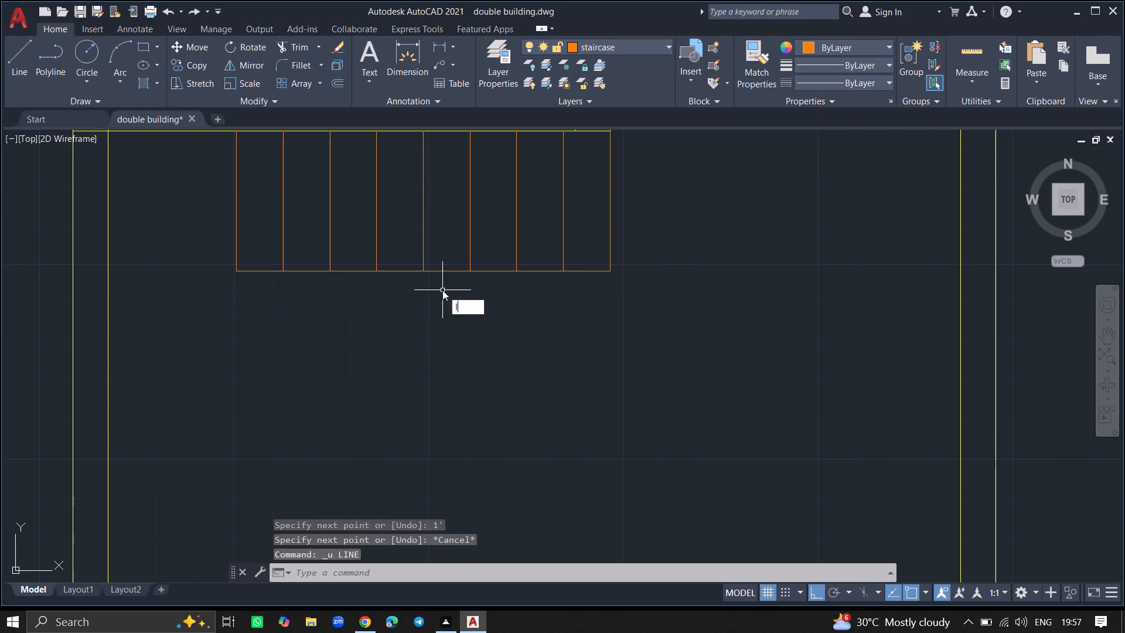
{"action": "key", "text": "Return"}
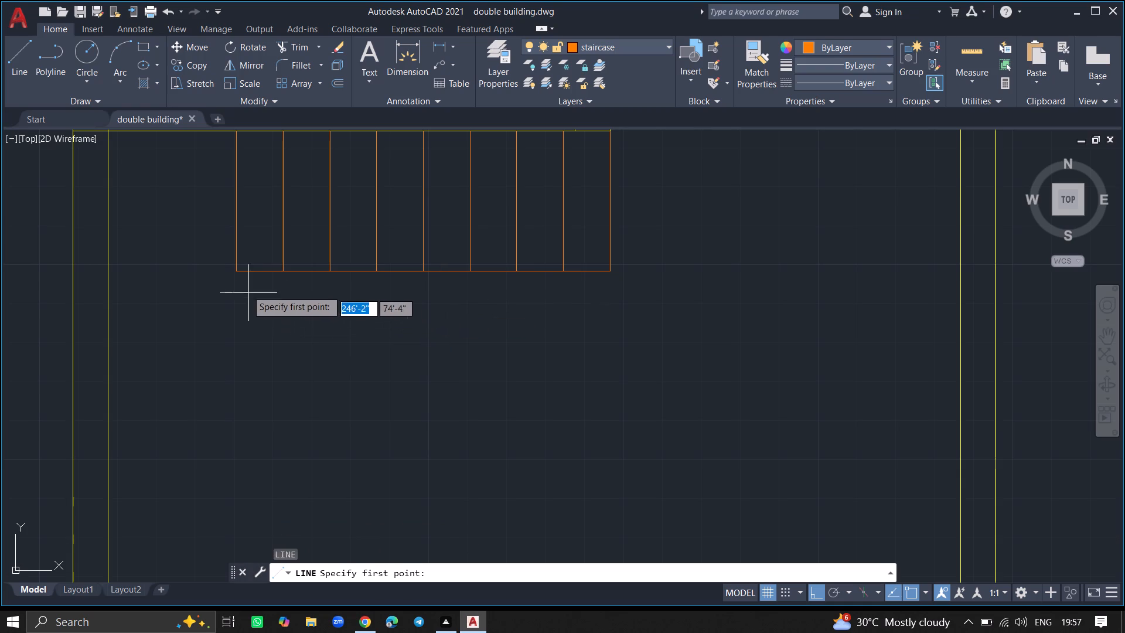
{"action": "left_click", "coordinate": [238, 274]}
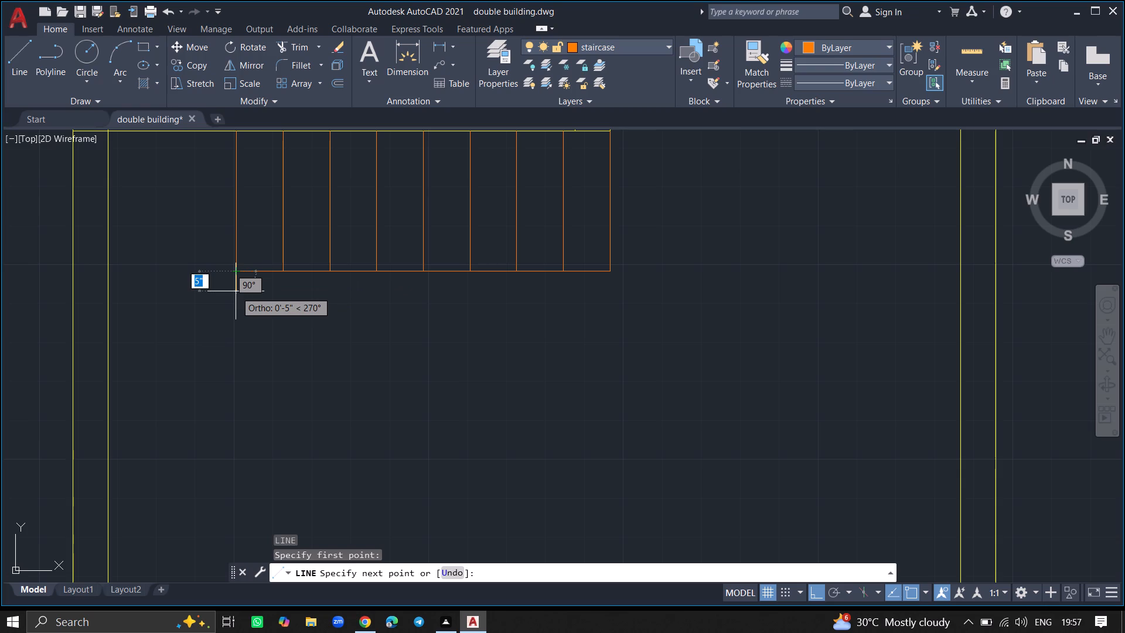
{"action": "key", "text": "5"}
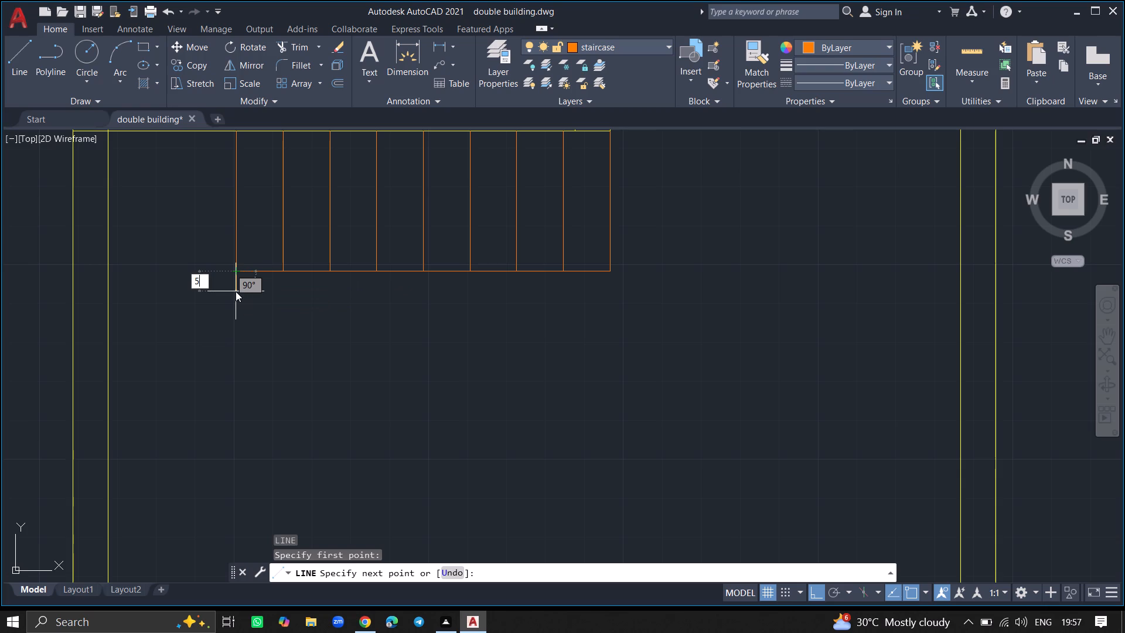
{"action": "key", "text": "shift+quotedbl"}
{"action": "key", "text": "Return"}
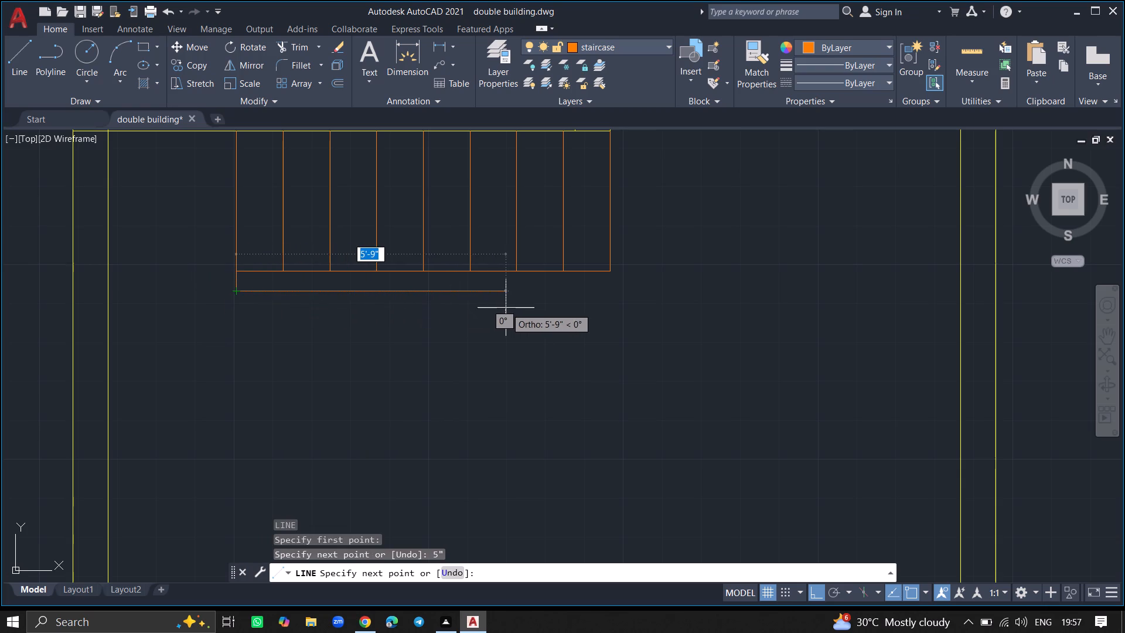
{"action": "left_click", "coordinate": [652, 307]}
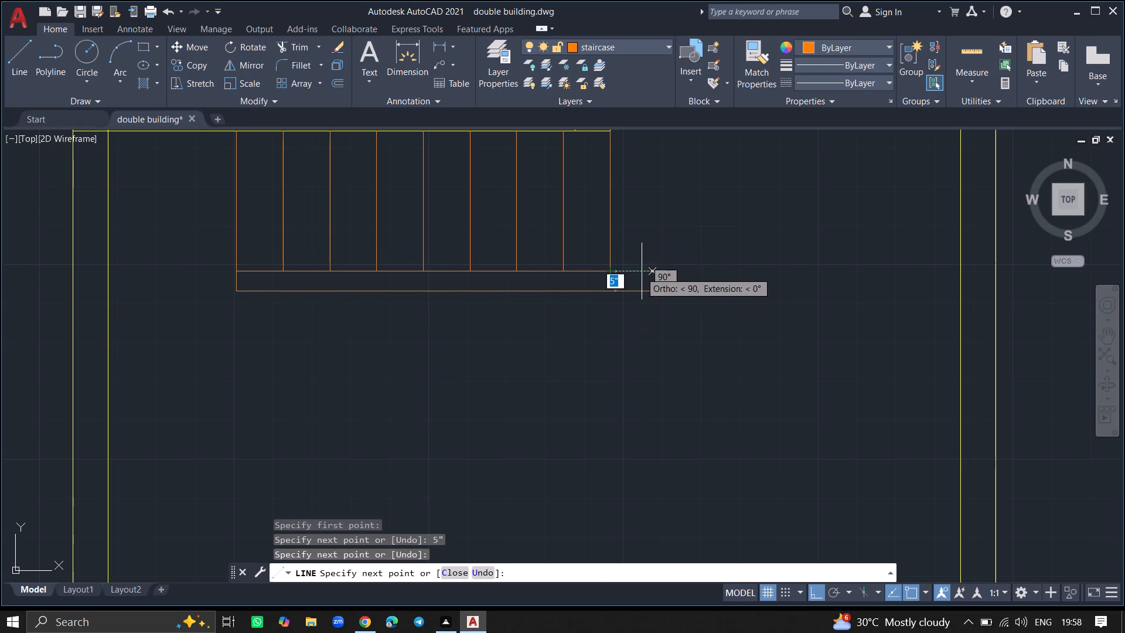
{"action": "left_click", "coordinate": [653, 271]}
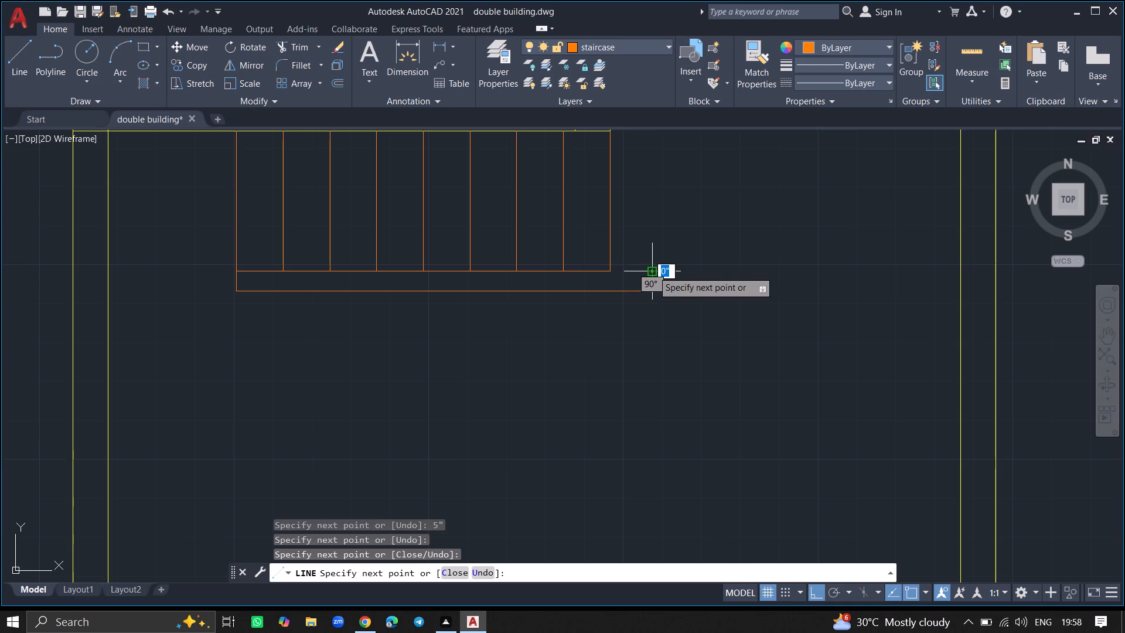
{"action": "left_click", "coordinate": [610, 272]}
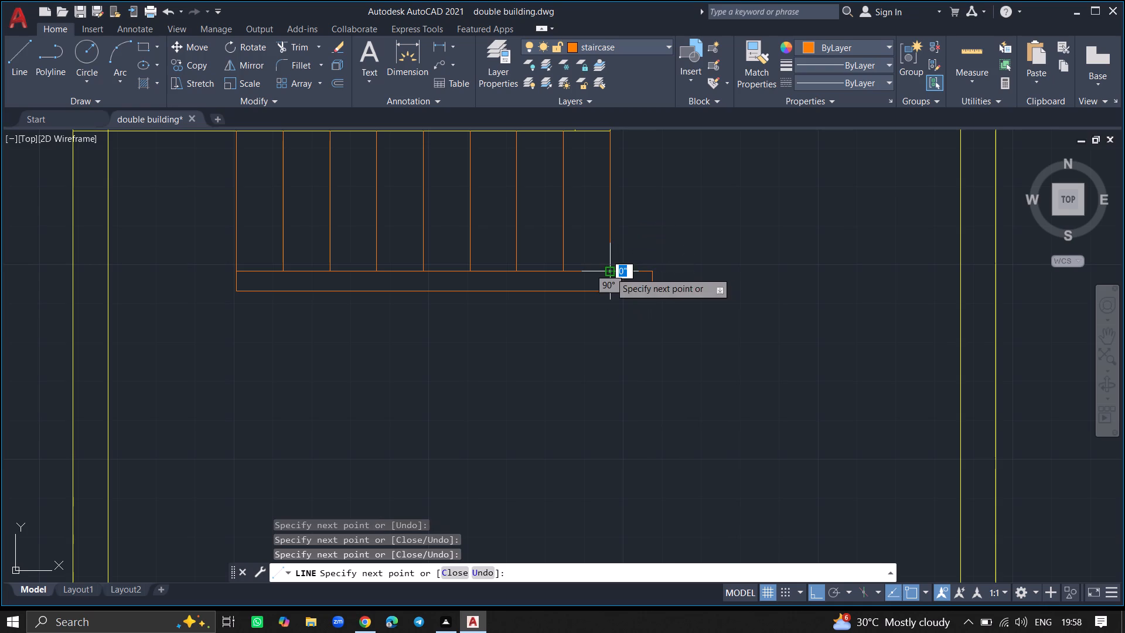
{"action": "key", "text": "Return"}
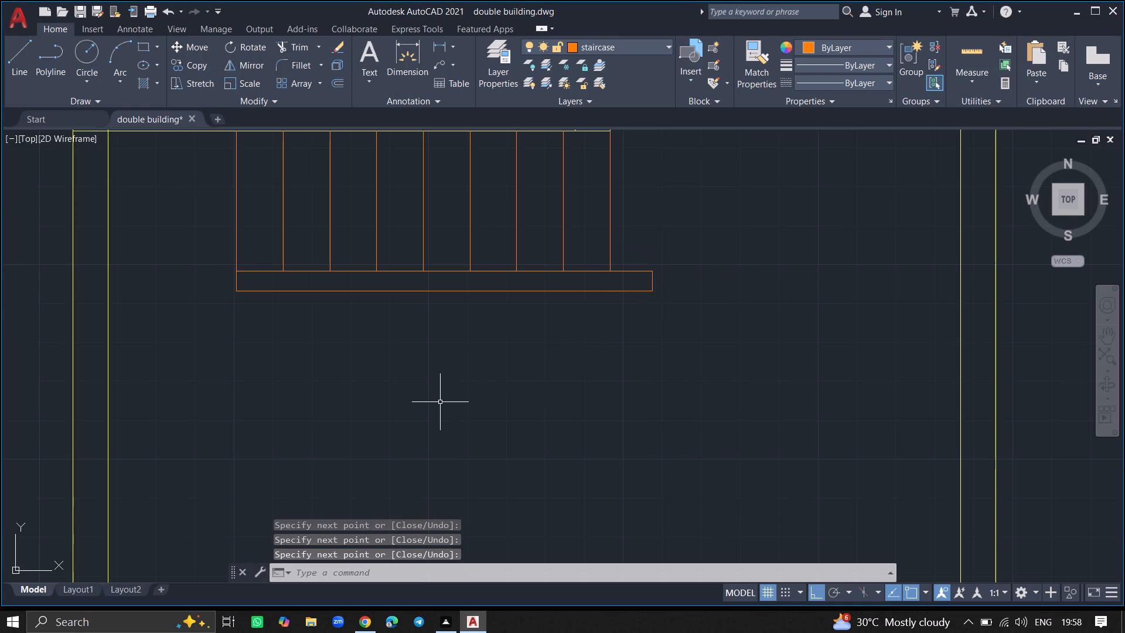
Draw a 3' vertical line downward from the bottom-left corner of the 5" strip to start the lower flight.
{"action": "key", "text": "l"}
{"action": "key", "text": "Return"}
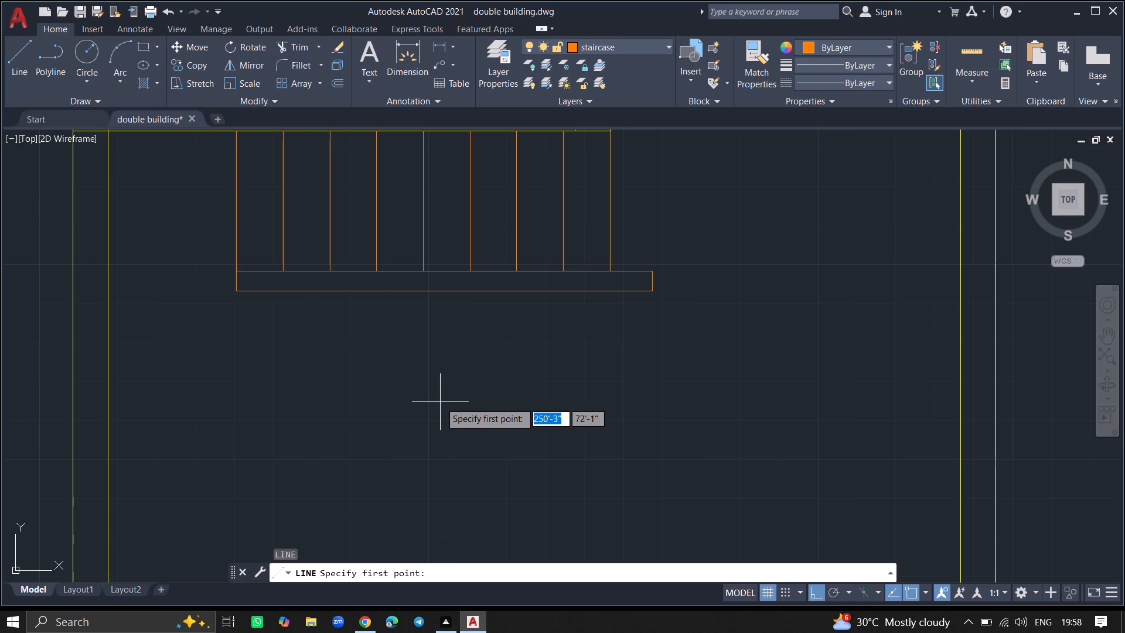
{"action": "left_click", "coordinate": [236, 294]}
{"action": "type", "text": "3'"}
{"action": "key", "text": "Return"}
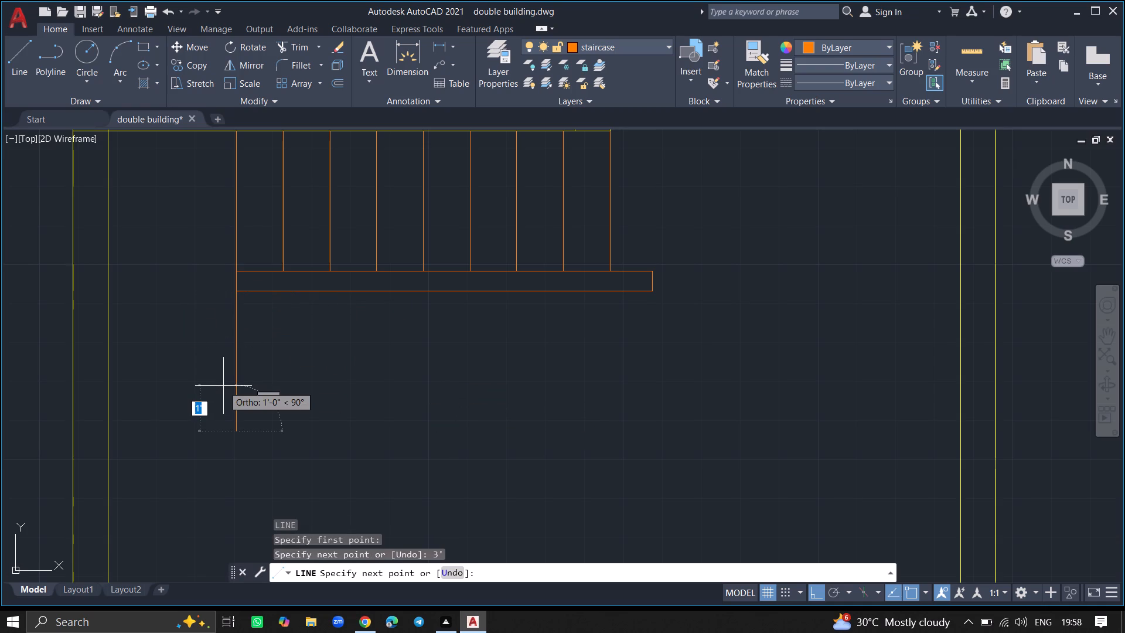
{"action": "key", "text": "Return"}
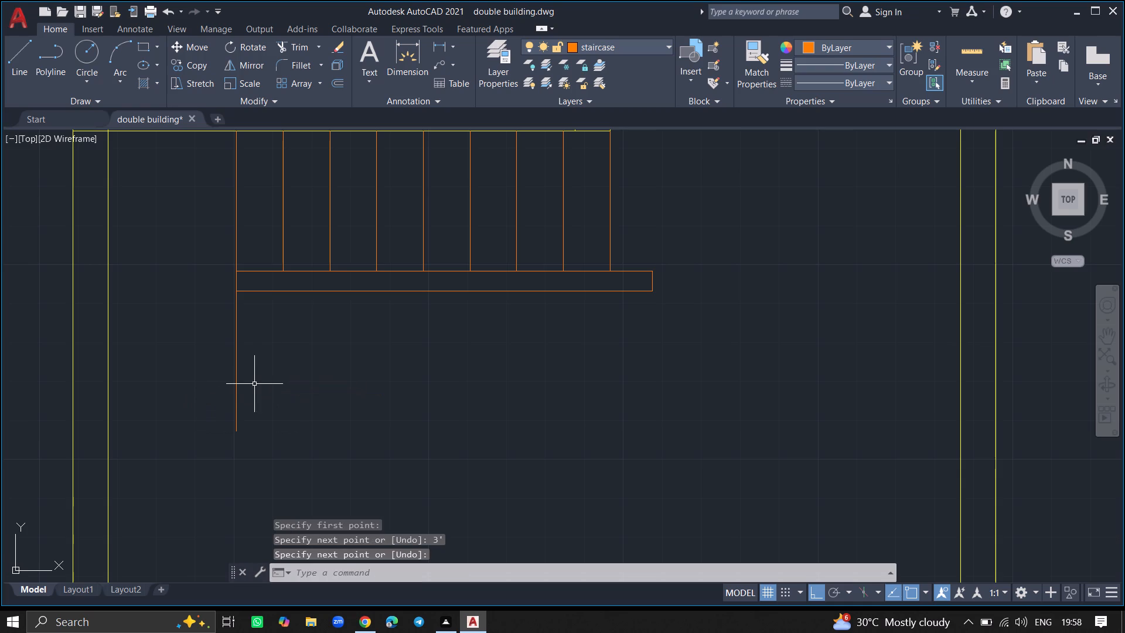
{"action": "scroll", "coordinate": [254, 384], "scroll_direction": "down", "scroll_amount": 1, "text": "ctrl"}
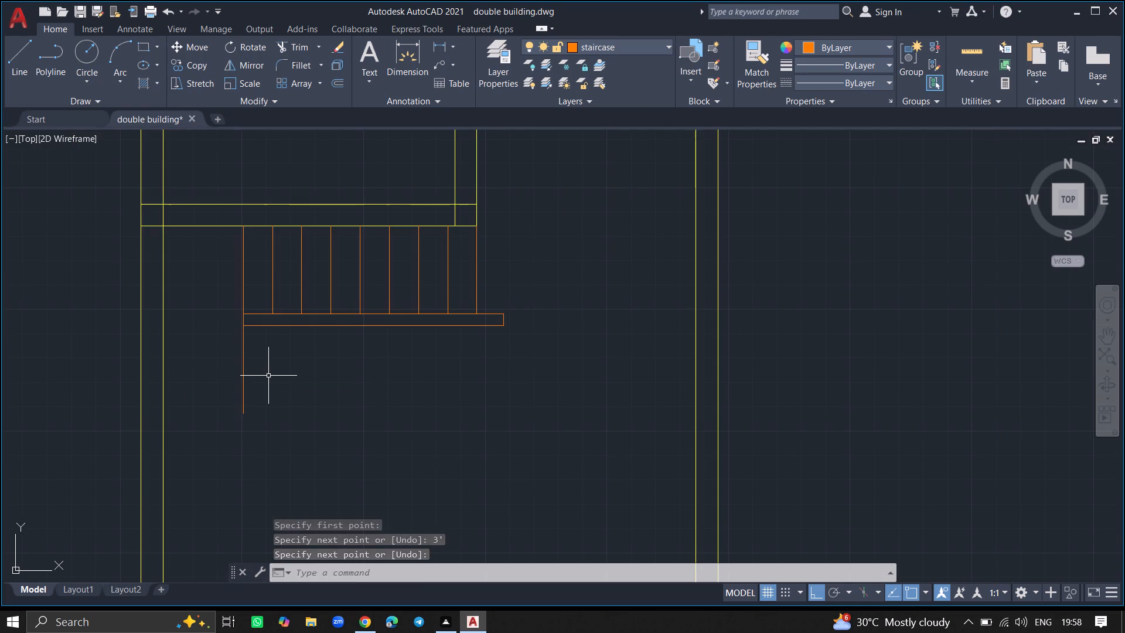
Offset the lower flight's 3' line successively to the right at 1' spacing, adding nine more tread lines below the strip.
{"action": "type", "text": "offset"}
{"action": "key", "text": "Return"}
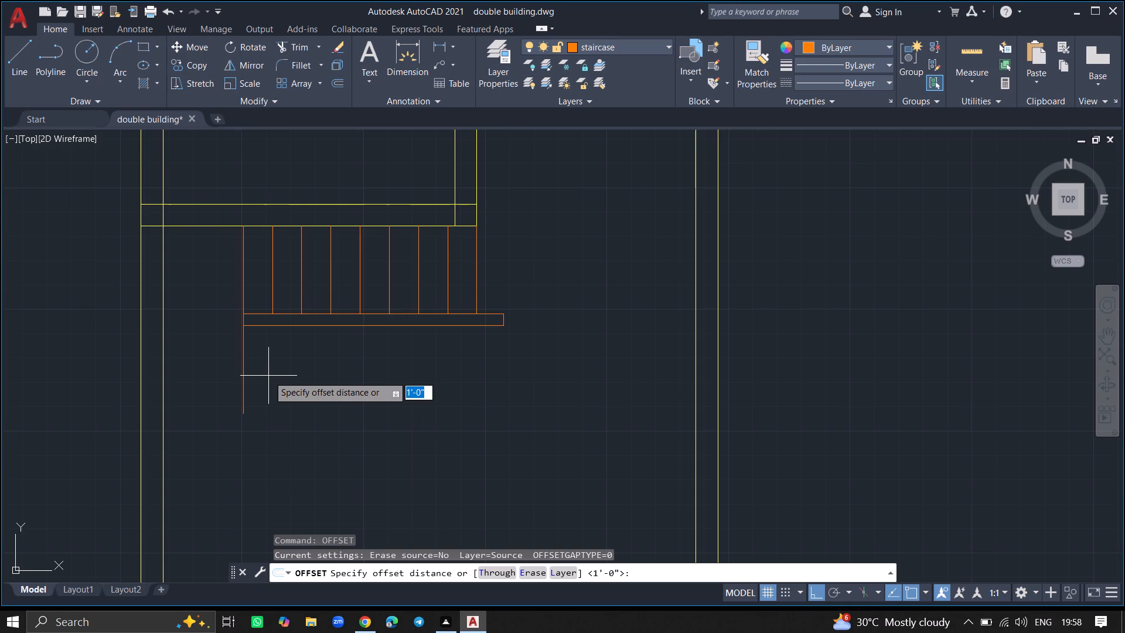
{"action": "key", "text": "Return"}
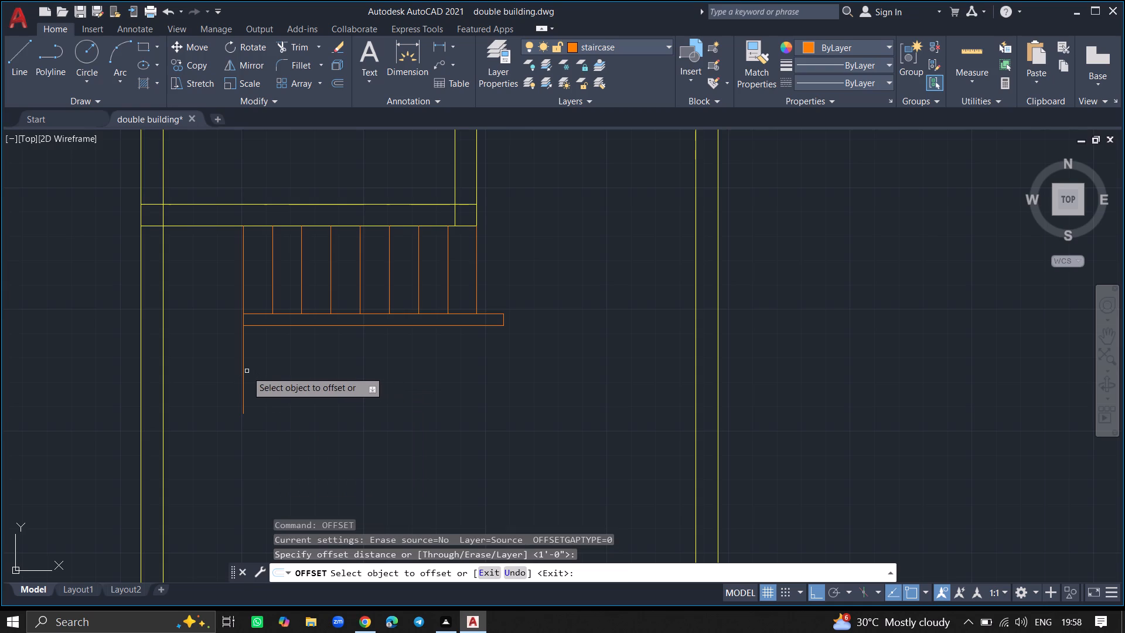
{"action": "left_click", "coordinate": [243, 370]}
{"action": "left_click", "coordinate": [254, 372]}
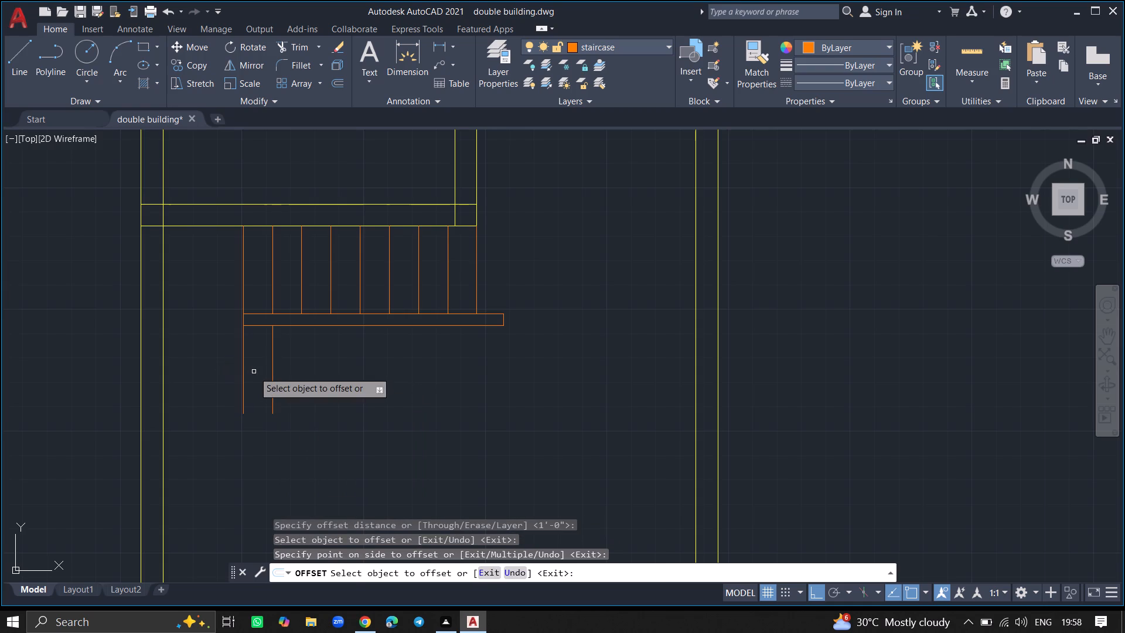
{"action": "left_click", "coordinate": [274, 373]}
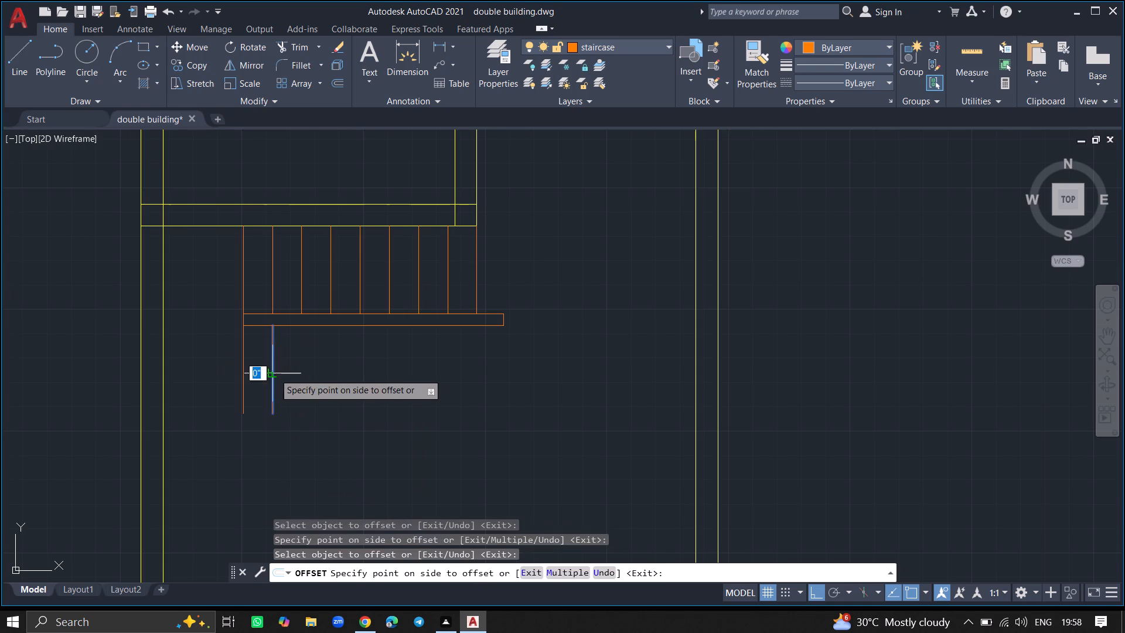
{"action": "left_click", "coordinate": [310, 373]}
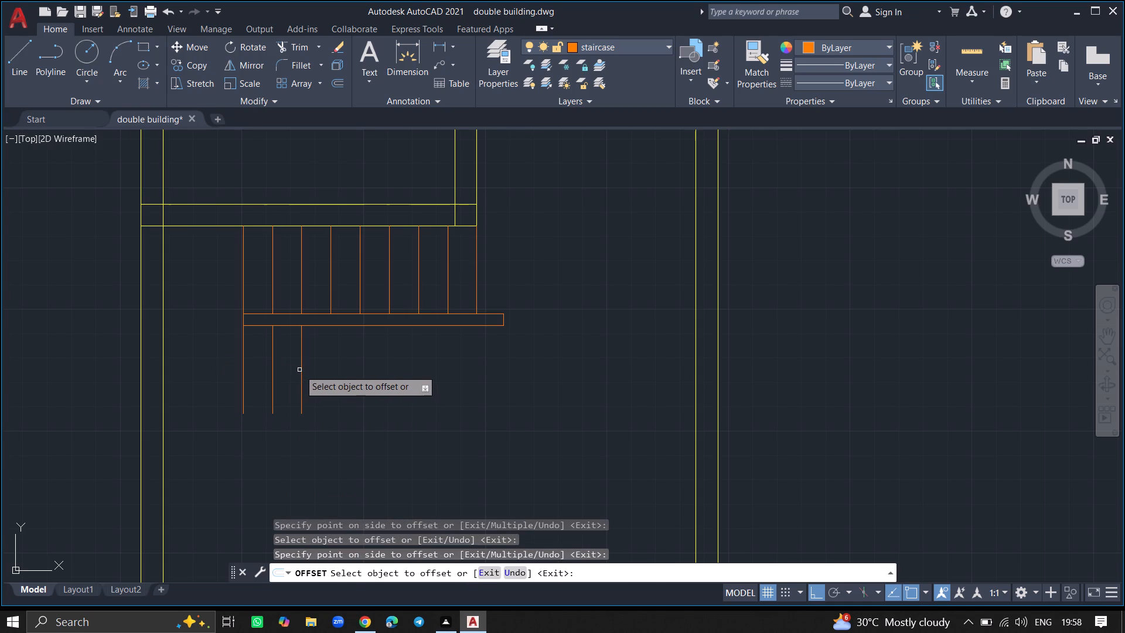
{"action": "left_click", "coordinate": [303, 370]}
{"action": "left_click", "coordinate": [319, 375]}
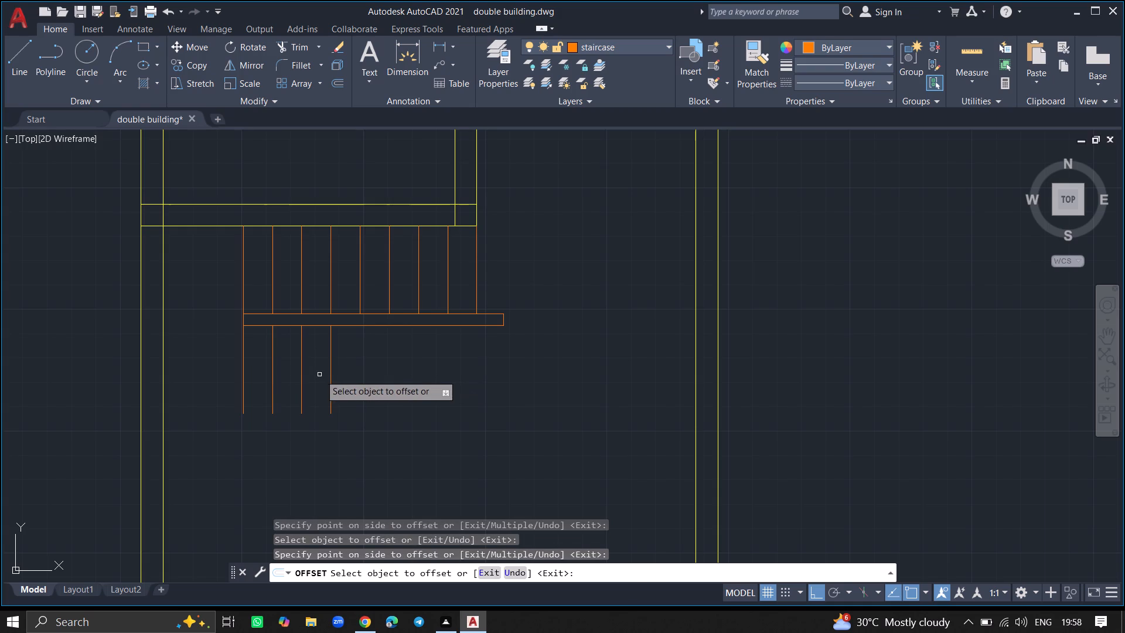
{"action": "left_click", "coordinate": [332, 375]}
{"action": "left_click", "coordinate": [346, 376]}
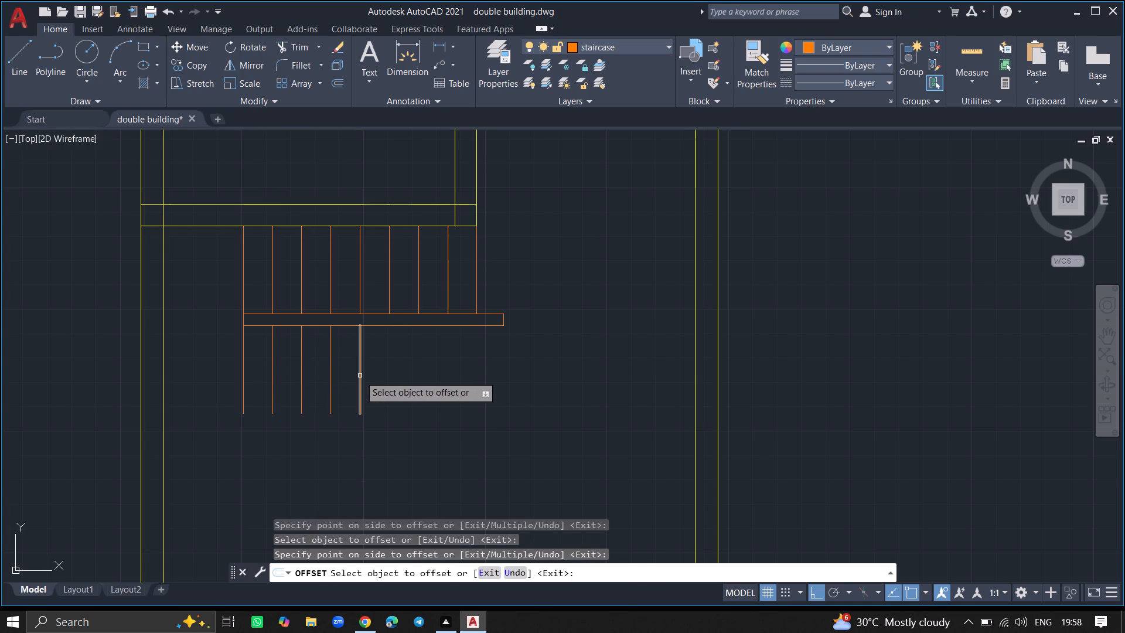
{"action": "left_click", "coordinate": [360, 376]}
{"action": "left_click", "coordinate": [378, 376]}
{"action": "left_click", "coordinate": [388, 376]}
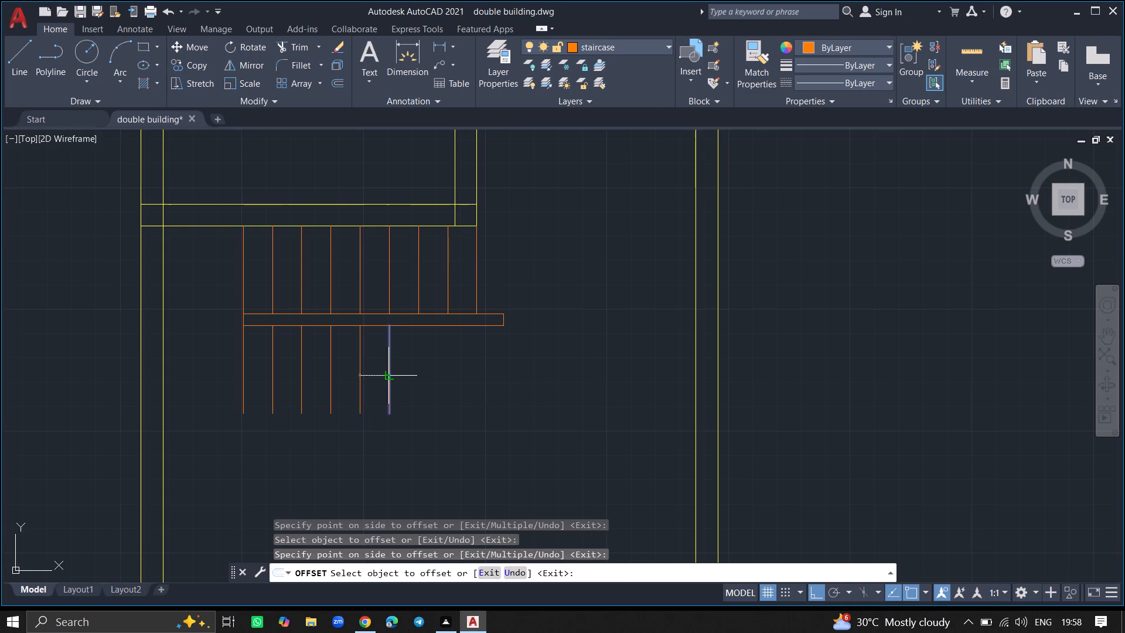
{"action": "left_click", "coordinate": [415, 377]}
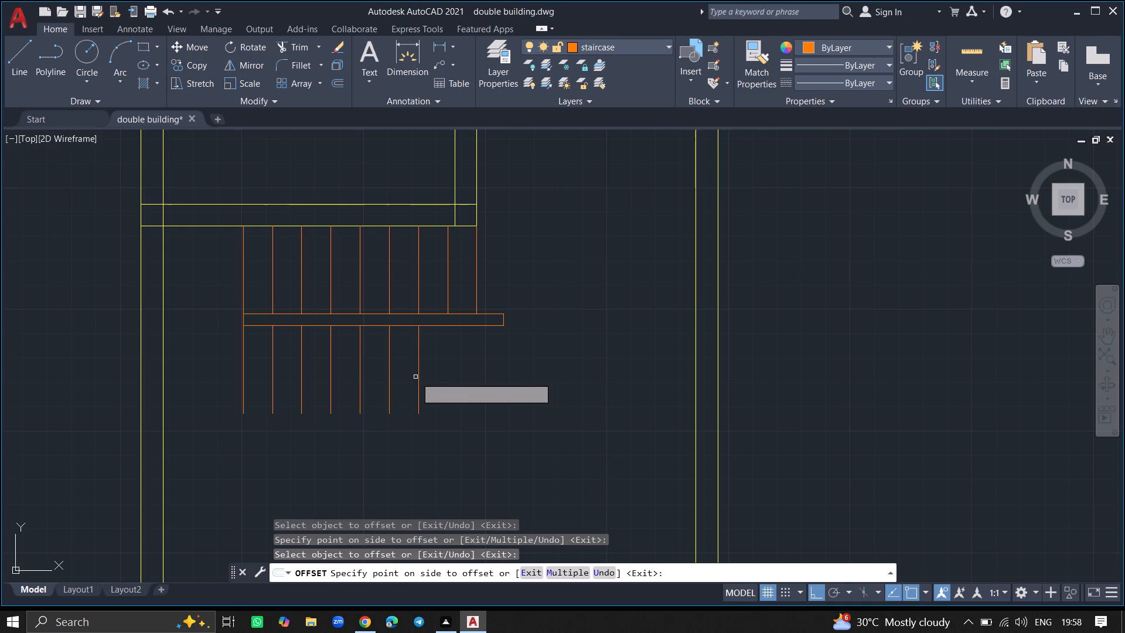
{"action": "left_click", "coordinate": [420, 377]}
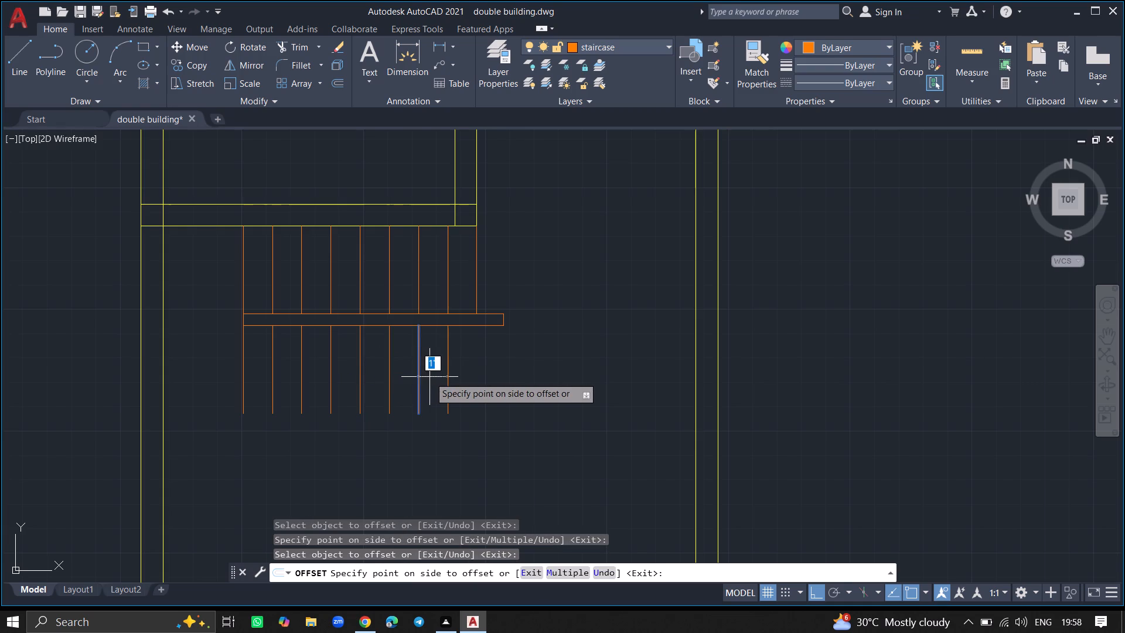
{"action": "left_click", "coordinate": [429, 377]}
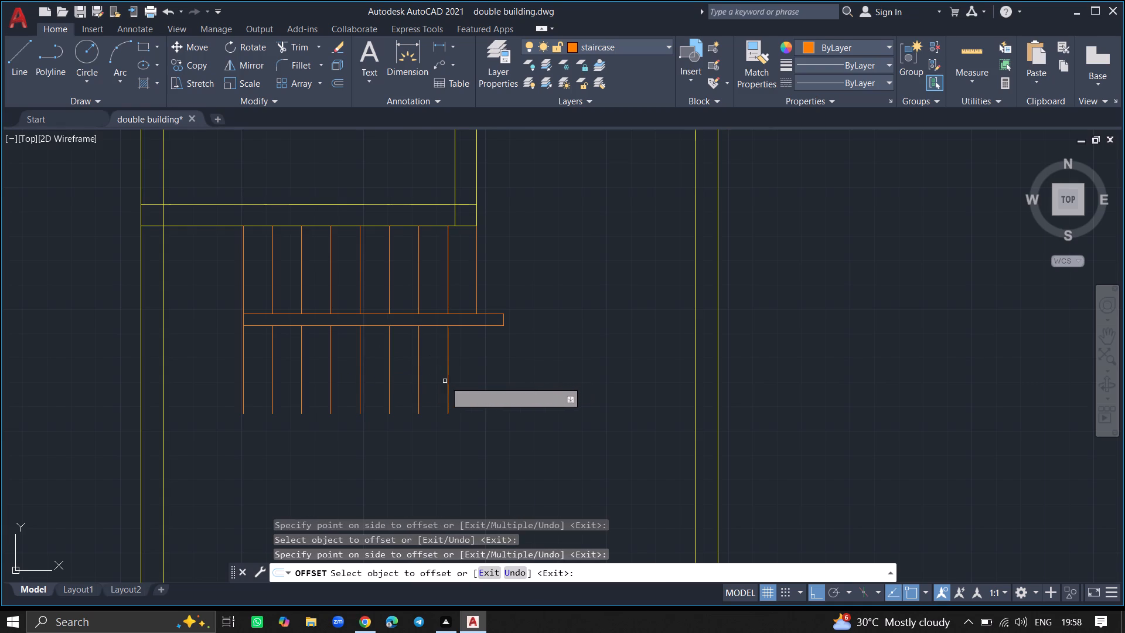
{"action": "left_click", "coordinate": [448, 382]}
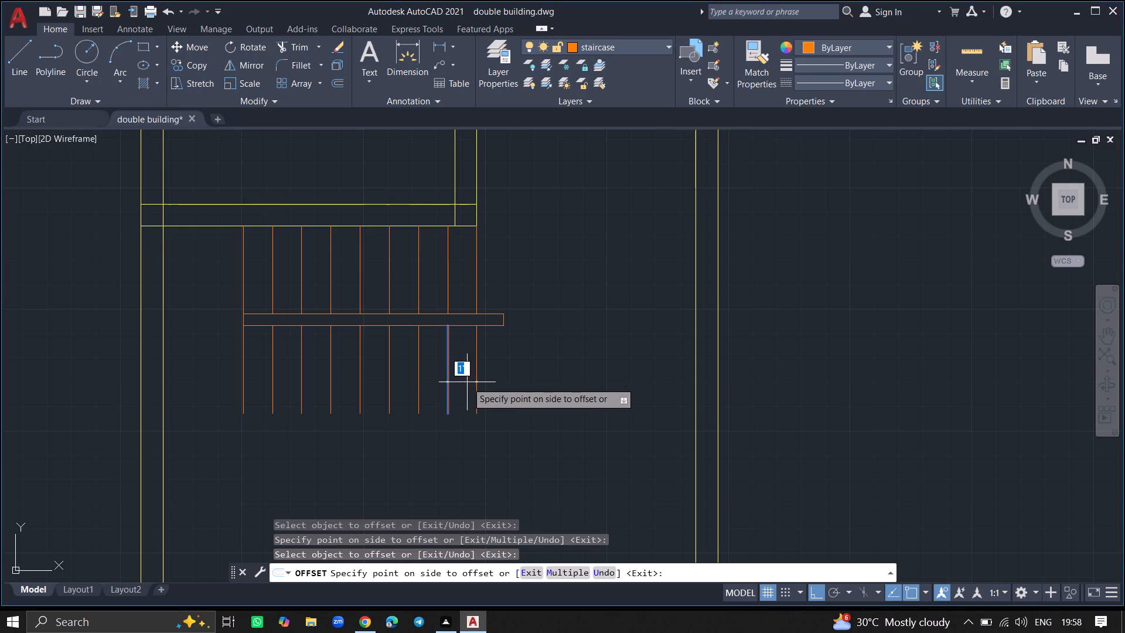
{"action": "left_click", "coordinate": [467, 382]}
{"action": "left_click", "coordinate": [477, 383]}
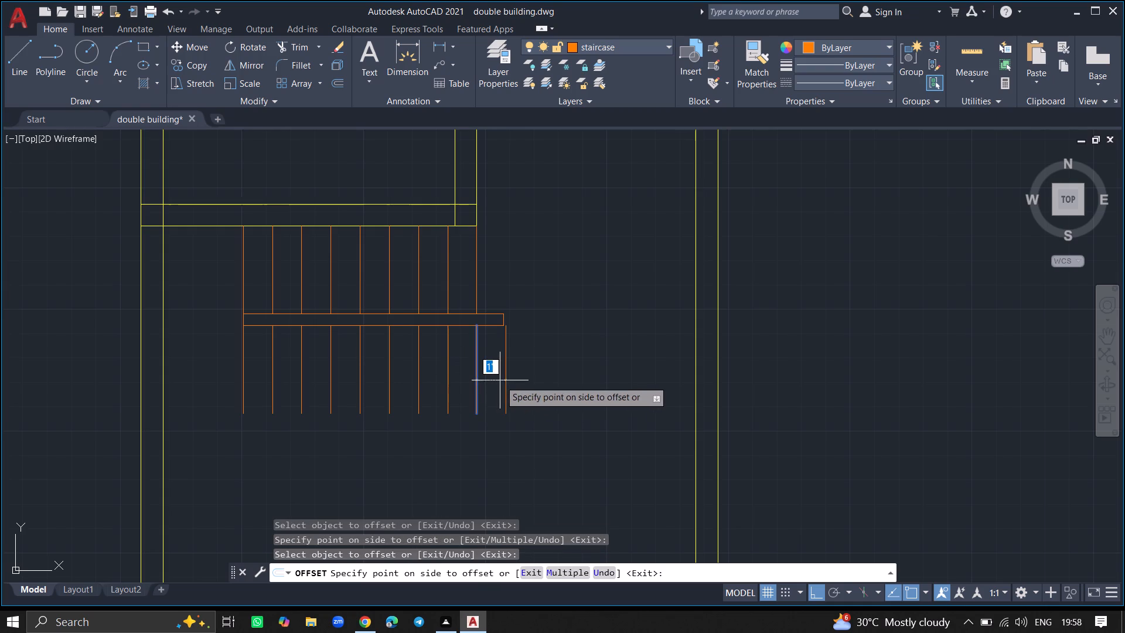
{"action": "left_click", "coordinate": [500, 380]}
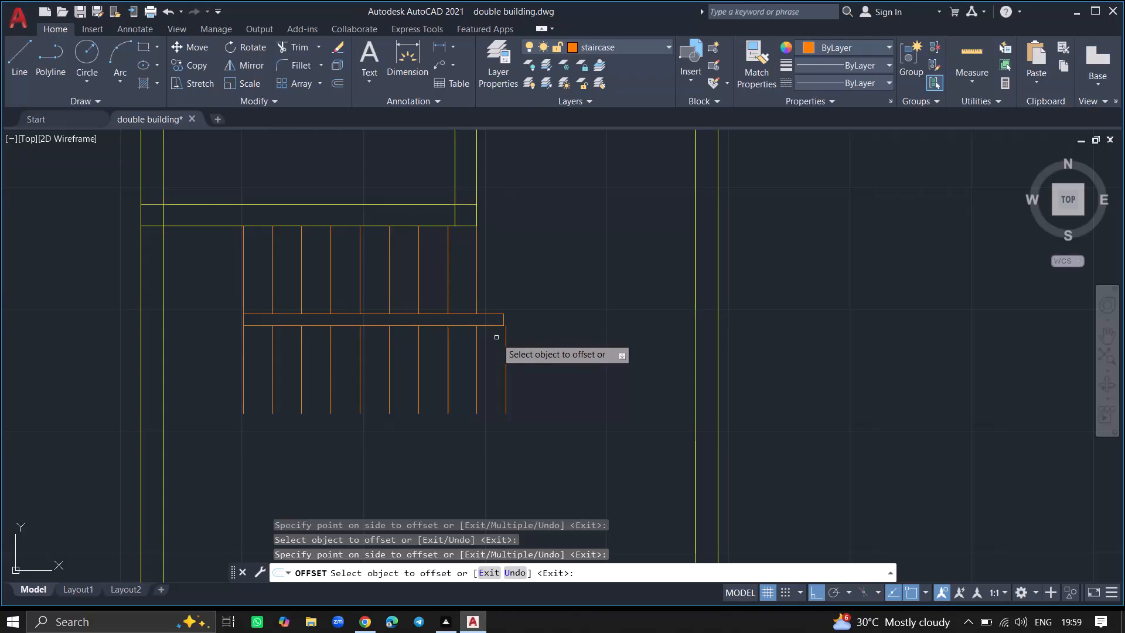
{"action": "key", "text": "Escape"}
Extend the 5" strip's bottom edge to the top of the rightmost lower-flight tread.
{"action": "type", "text": "ex"}
{"action": "key", "text": "Return"}
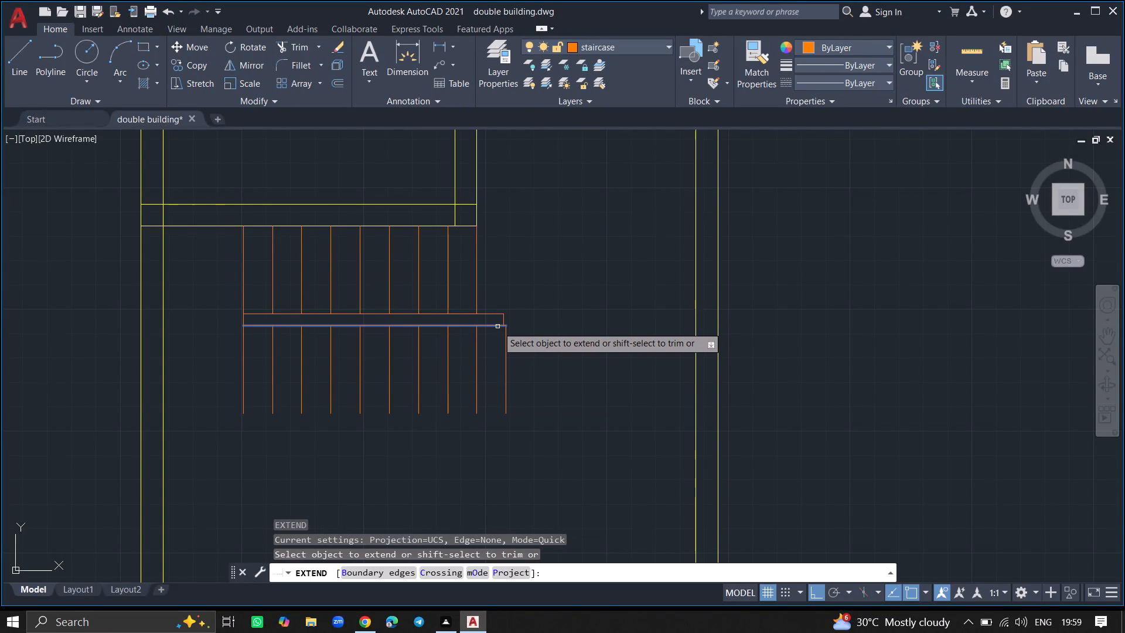
{"action": "left_click", "coordinate": [497, 326]}
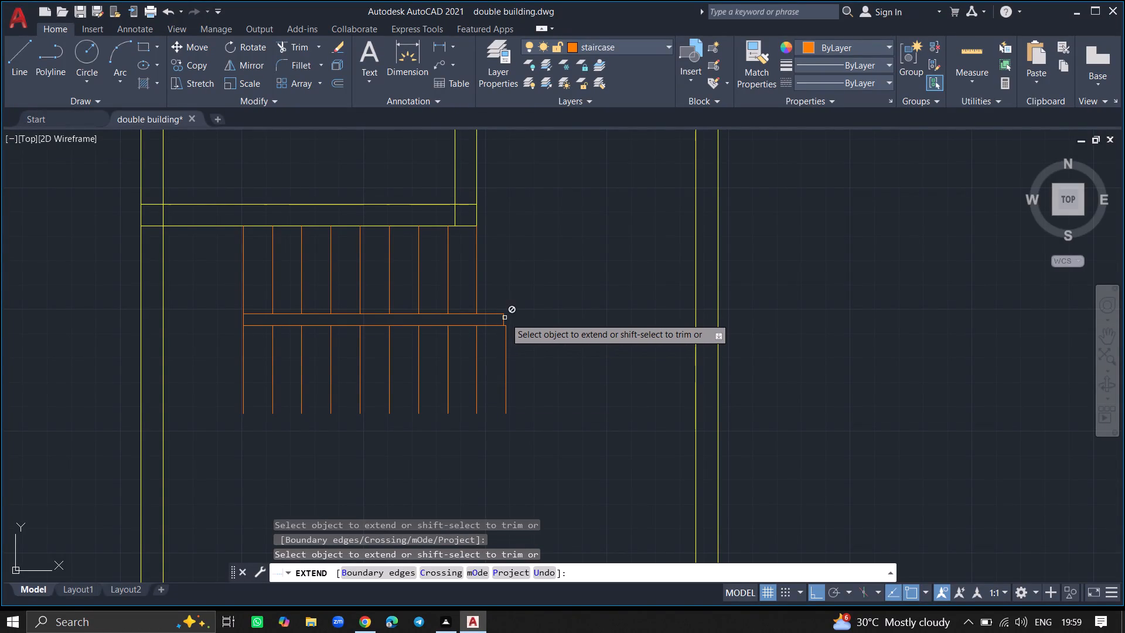
{"action": "scroll", "coordinate": [506, 318], "scroll_direction": "up", "scroll_amount": 3, "text": "ctrl"}
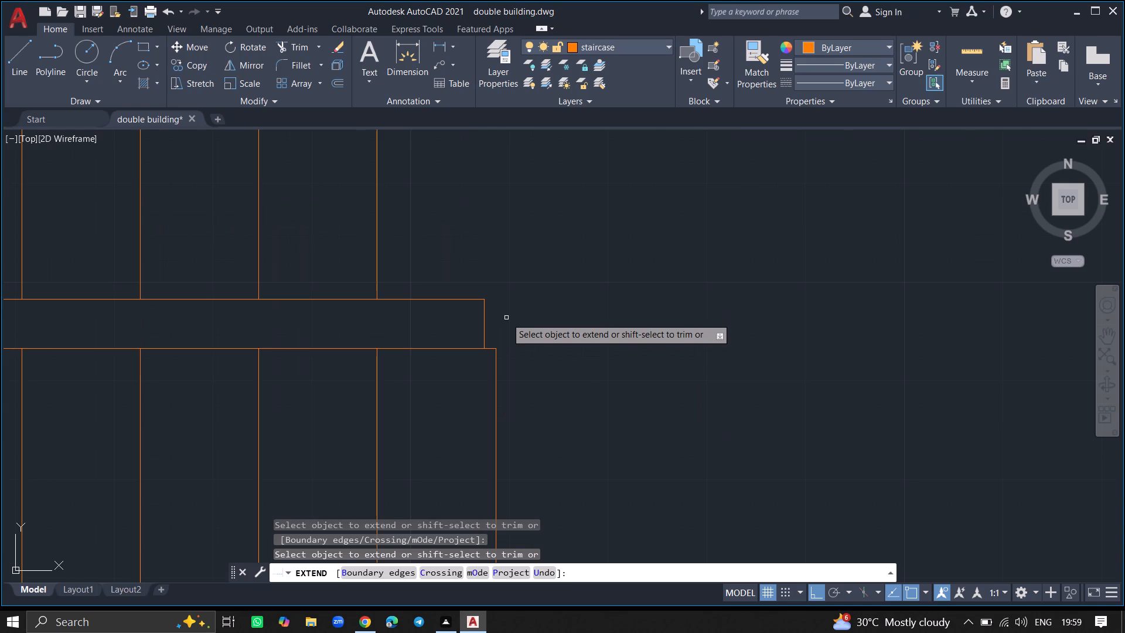
{"action": "key", "text": "Escape"}
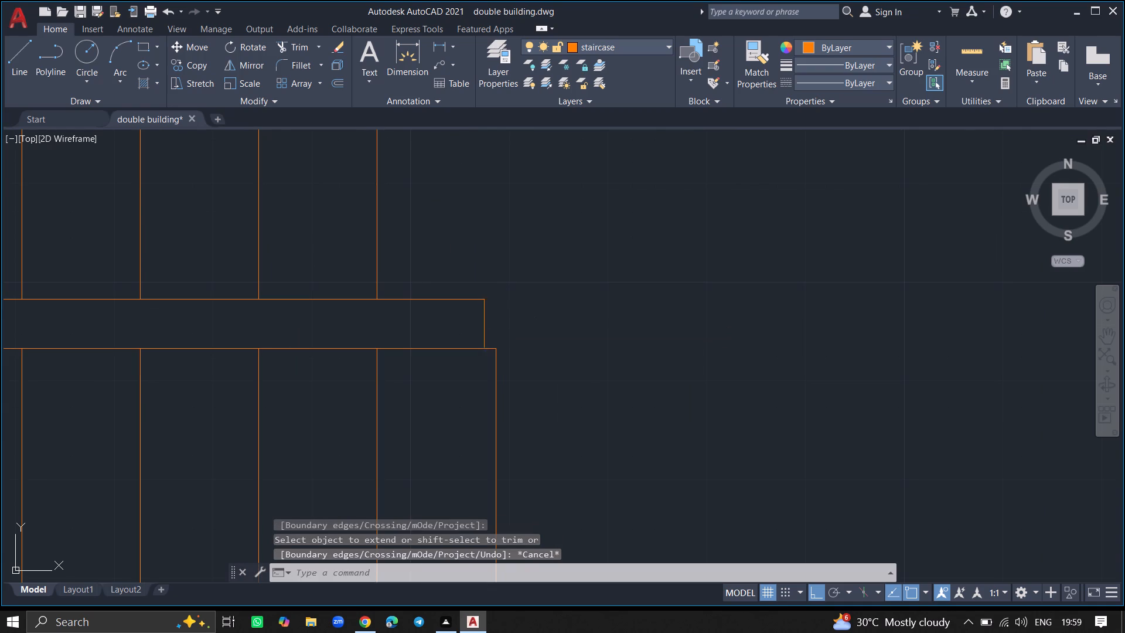
Delete the short vertical line closing the right end of the 5" strip.
{"action": "left_click", "coordinate": [485, 322]}
{"action": "key", "text": "Delete"}
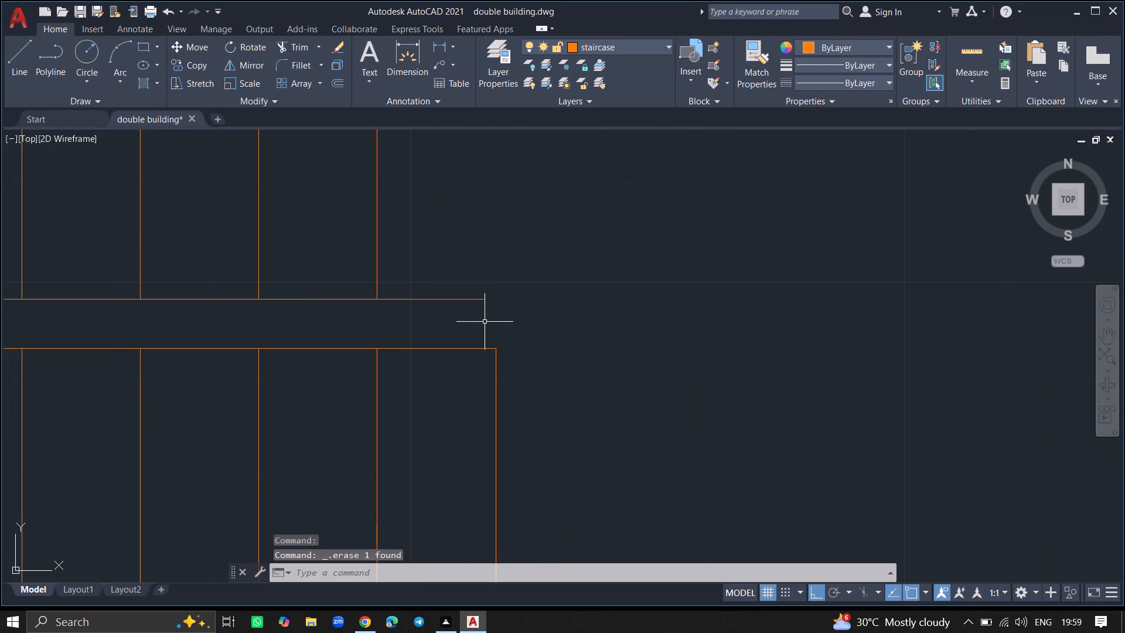
Close the strip's right end with a 5" line up from the rightmost lower tread and about 1" left to its top edge.
{"action": "key", "text": "l"}
{"action": "key", "text": "Return"}
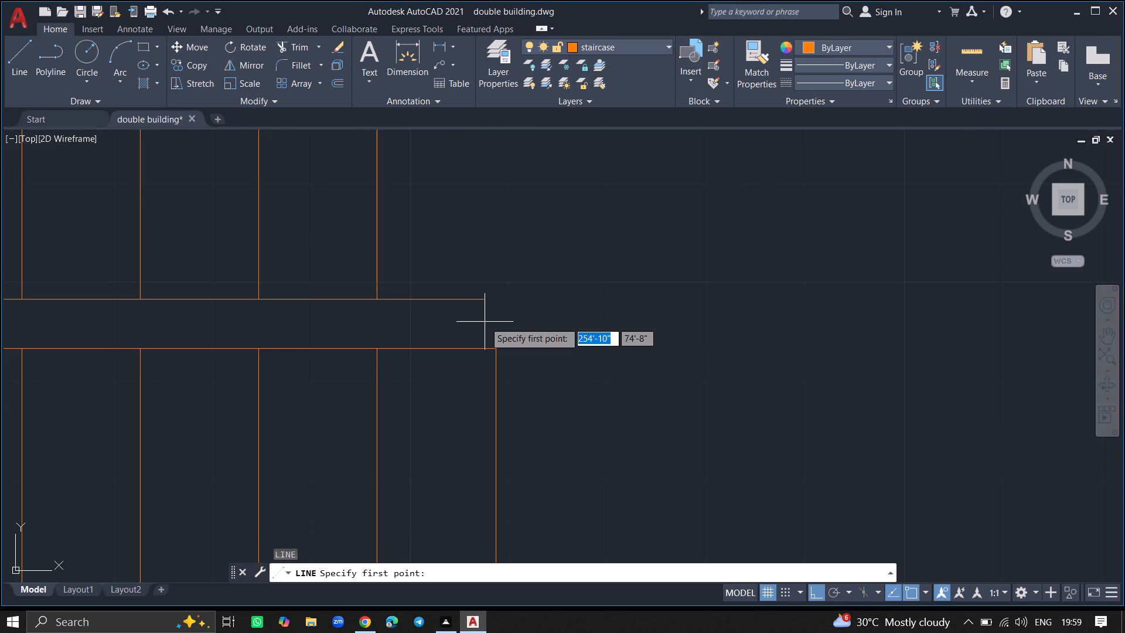
{"action": "left_click", "coordinate": [493, 346]}
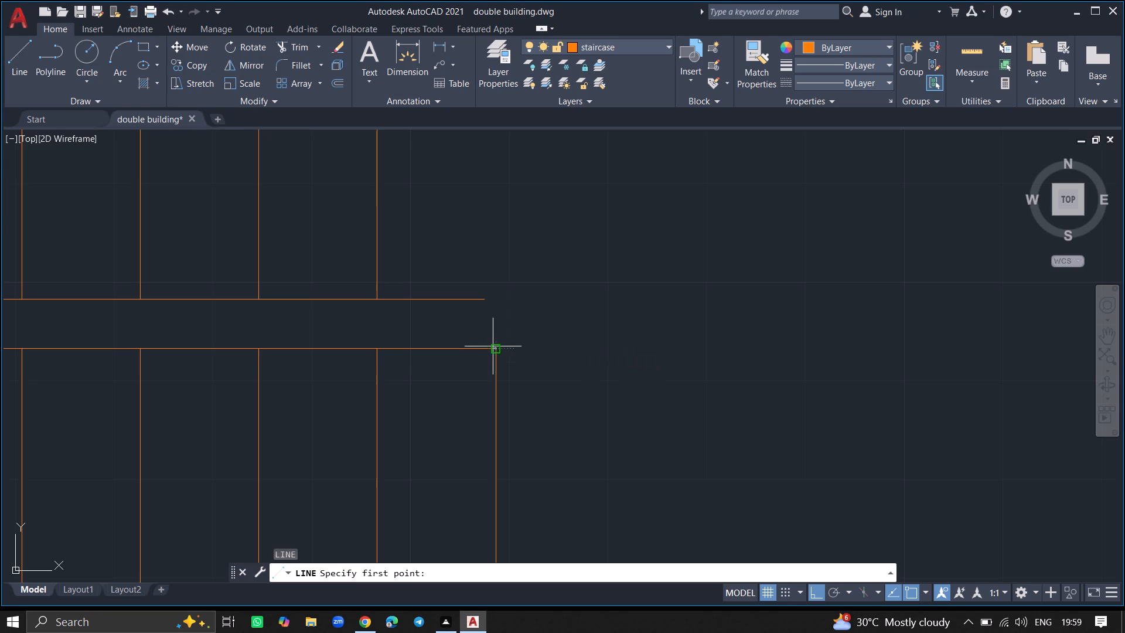
{"action": "left_click", "coordinate": [496, 297]}
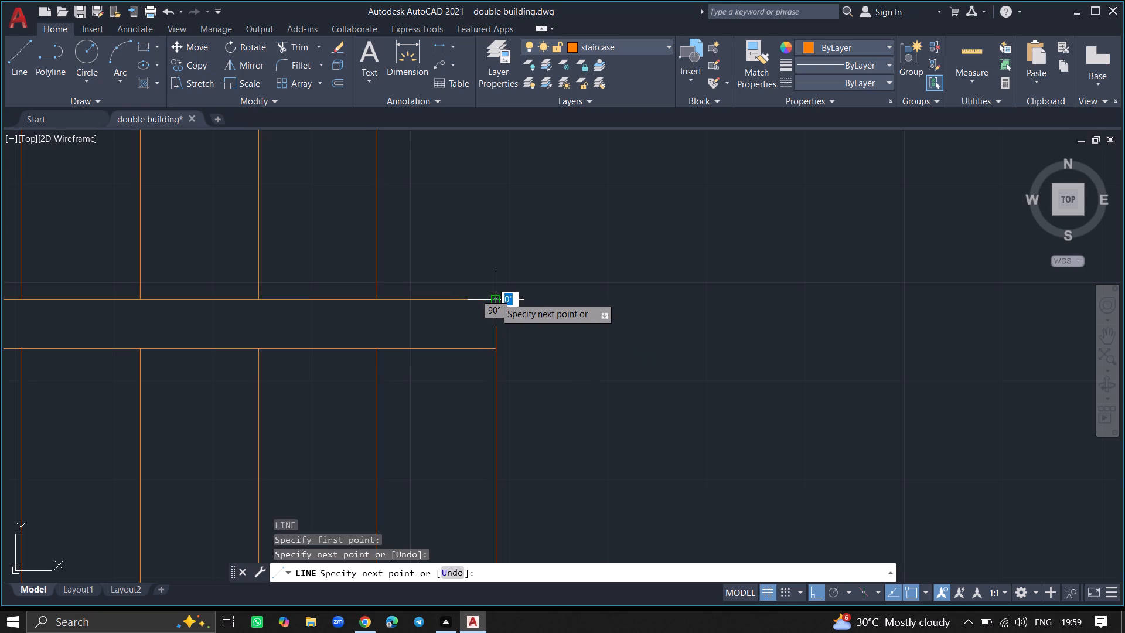
{"action": "scroll", "coordinate": [482, 297], "scroll_direction": "up", "scroll_amount": 4, "text": "ctrl"}
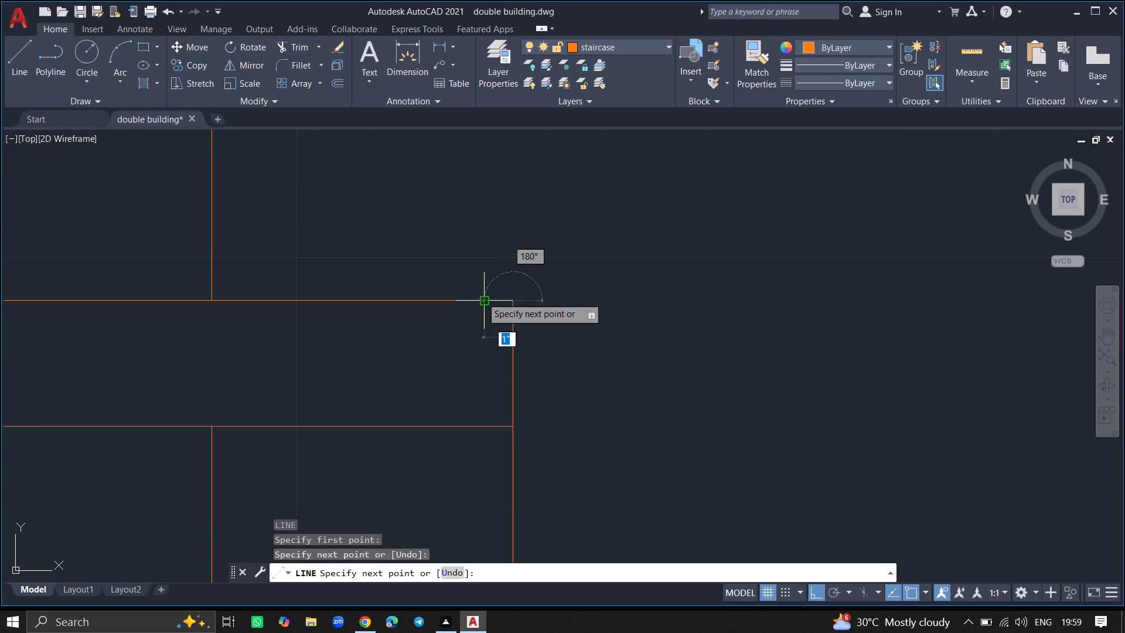
{"action": "scroll", "coordinate": [482, 297], "scroll_direction": "up", "scroll_amount": 4, "text": "ctrl"}
{"action": "left_click", "coordinate": [481, 302]}
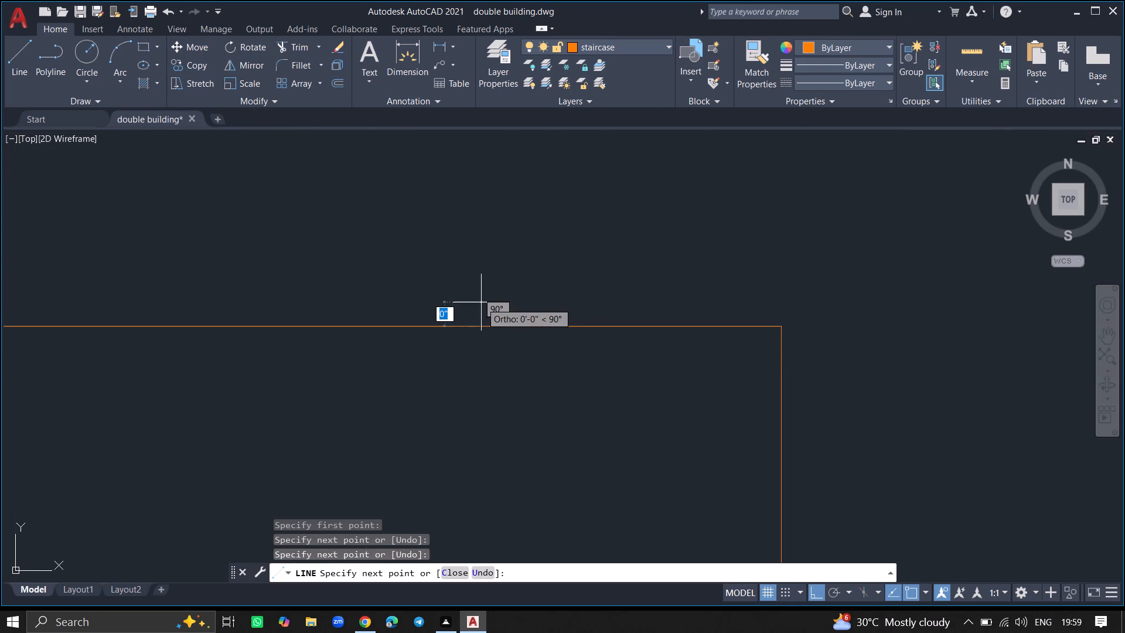
{"action": "key", "text": "Return"}
Draw a horizontal line joining the lower ends of the lower-flight treads, from the leftmost to the rightmost.
{"action": "scroll", "coordinate": [481, 302], "scroll_direction": "down", "scroll_amount": 7, "text": "ctrl"}
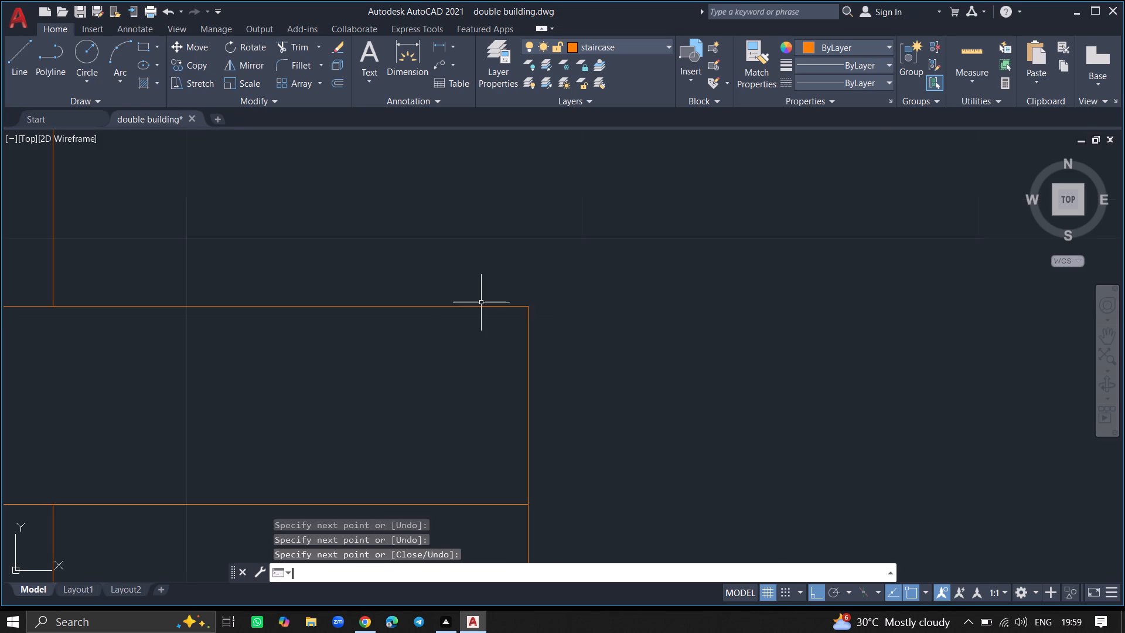
{"action": "scroll", "coordinate": [481, 302], "scroll_direction": "down", "scroll_amount": 15, "text": "ctrl"}
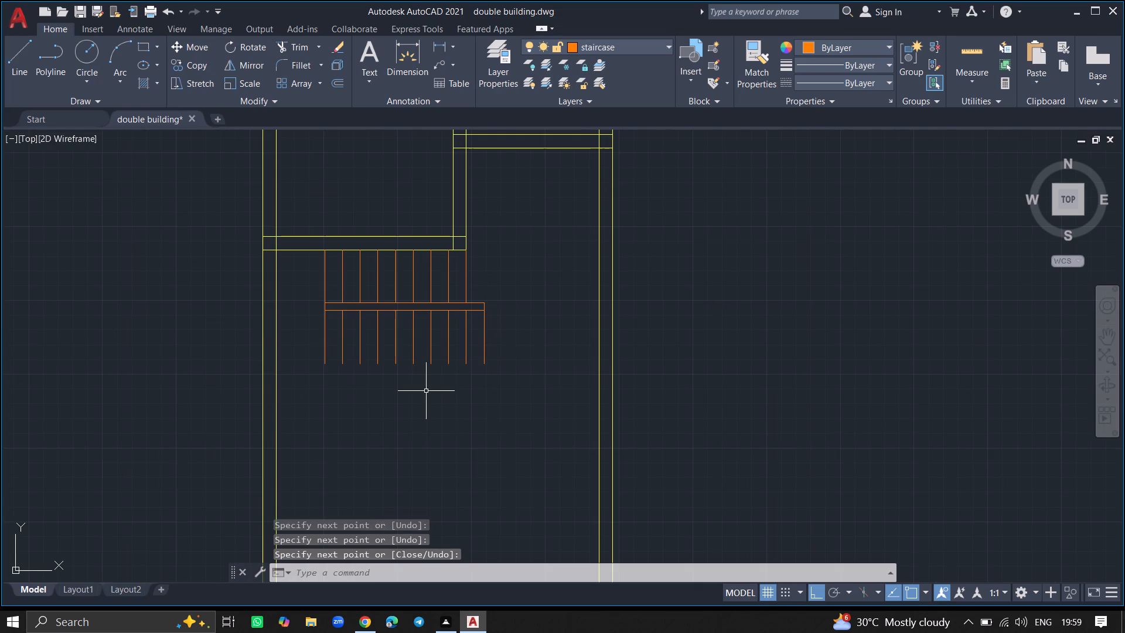
{"action": "key", "text": "l"}
{"action": "key", "text": "Return"}
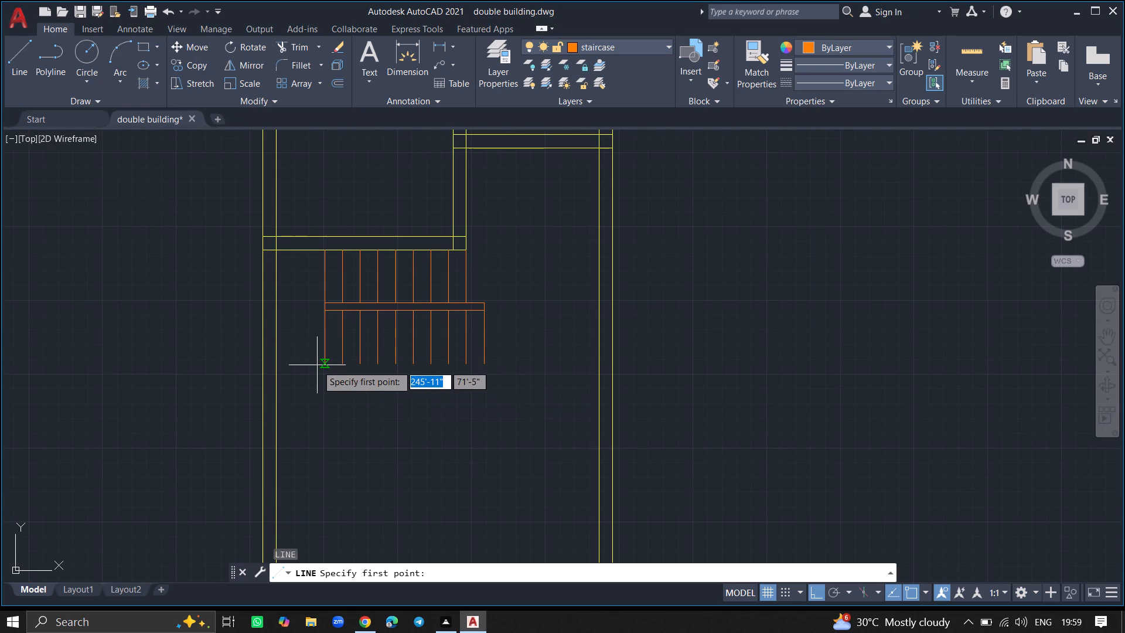
{"action": "left_click", "coordinate": [323, 366]}
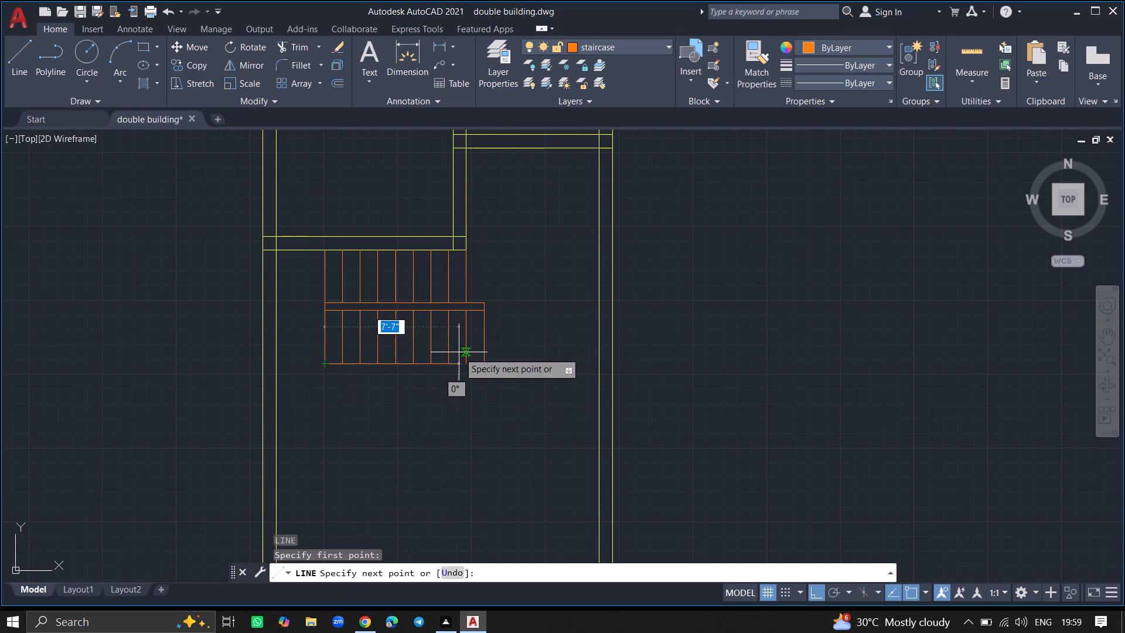
{"action": "left_click", "coordinate": [484, 361]}
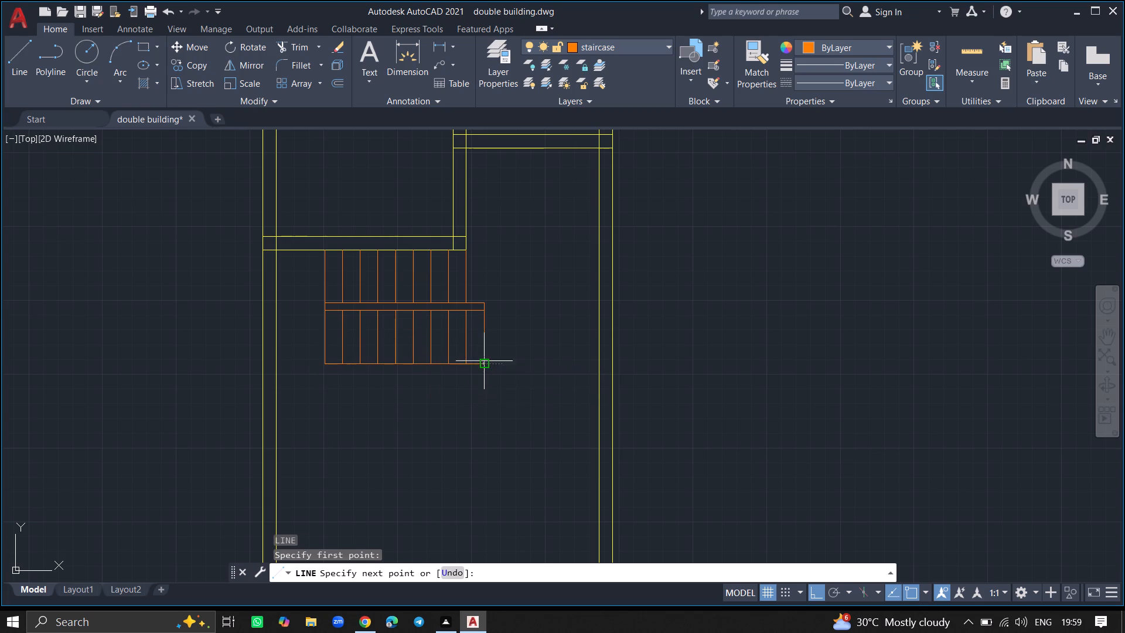
{"action": "key", "text": "Return"}
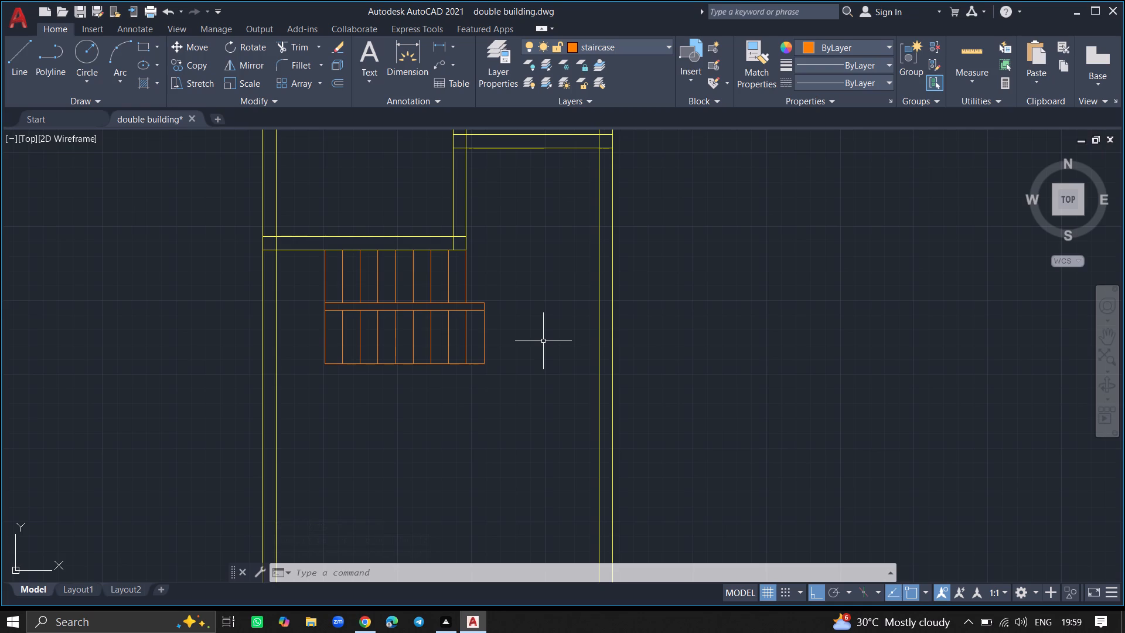
Make the walls layer current.
{"action": "type", "text": "xl"}
{"action": "key", "text": "Return"}
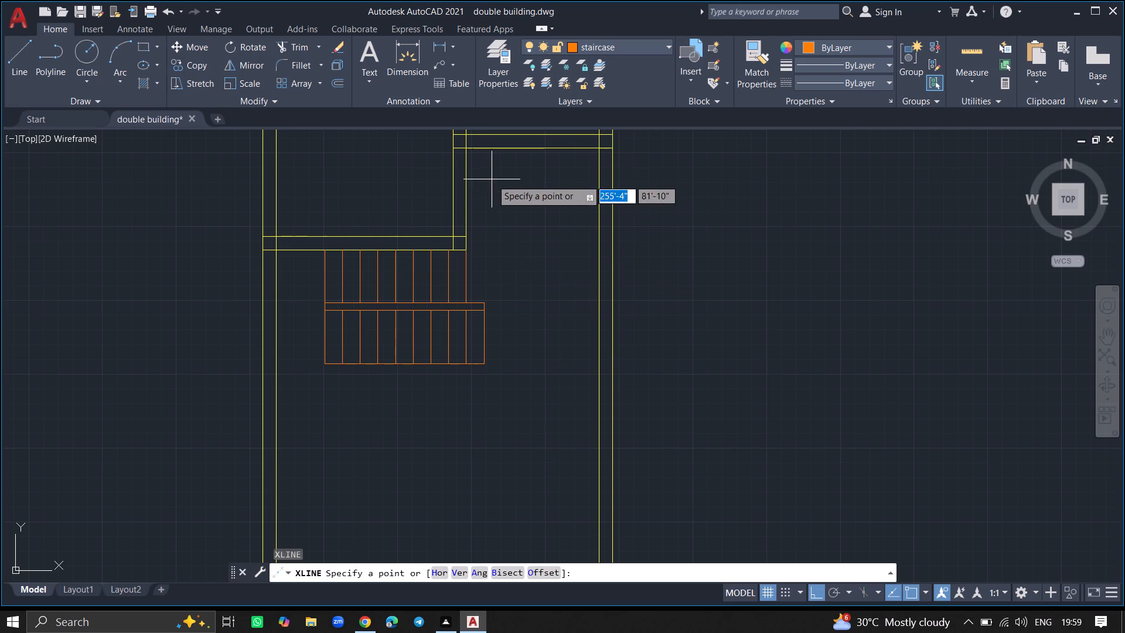
{"action": "left_click", "coordinate": [498, 89]}
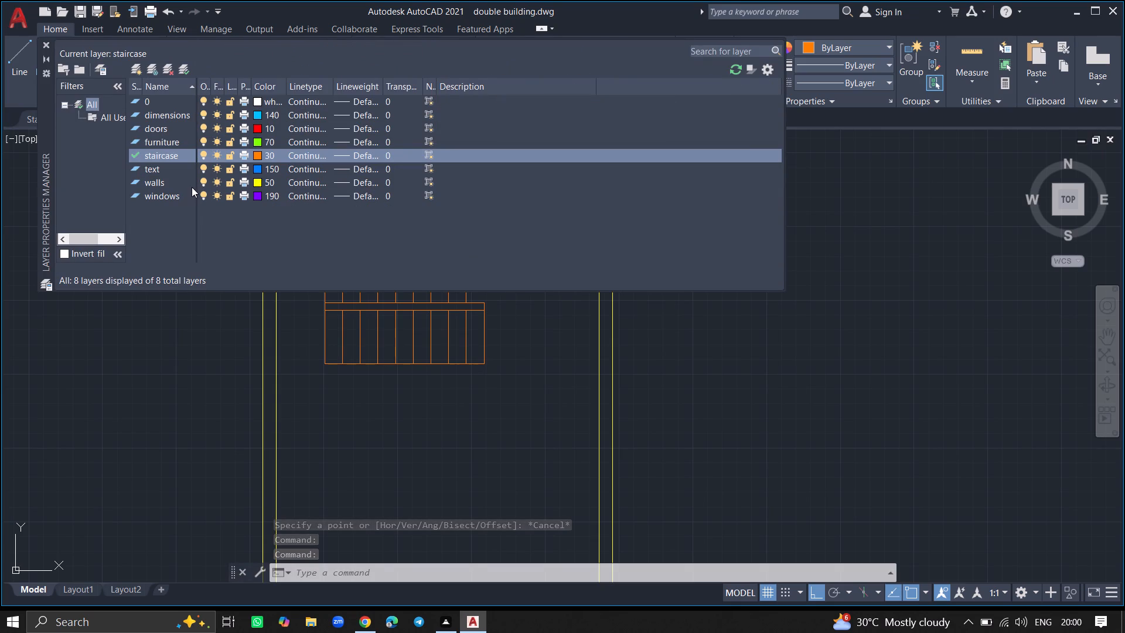
{"action": "double_click", "coordinate": [166, 183]}
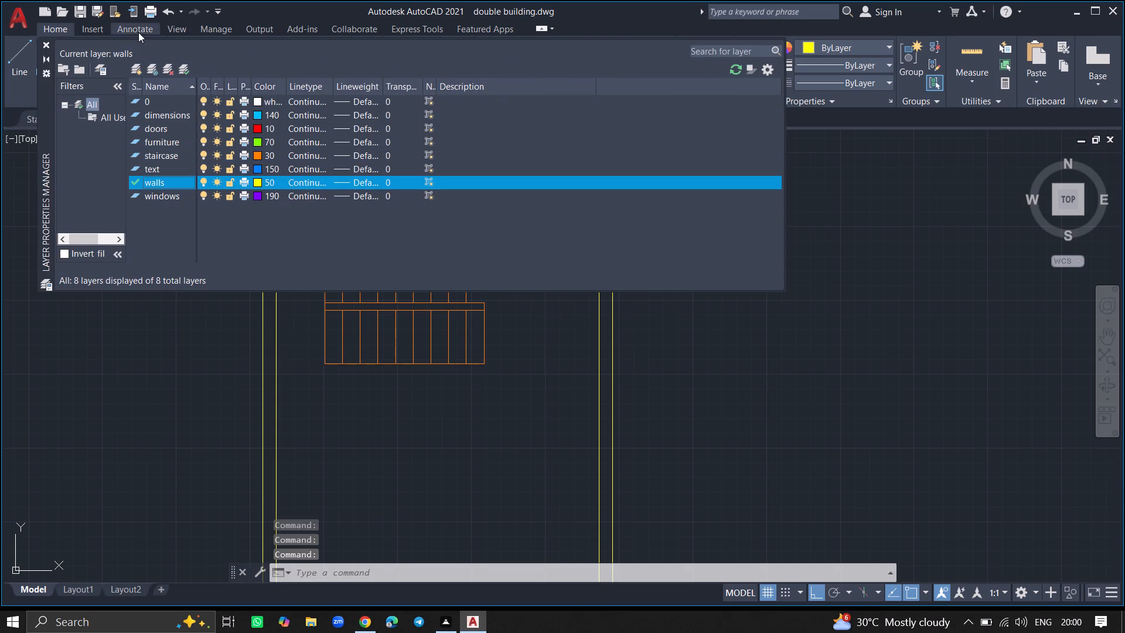
{"action": "left_click", "coordinate": [45, 41]}
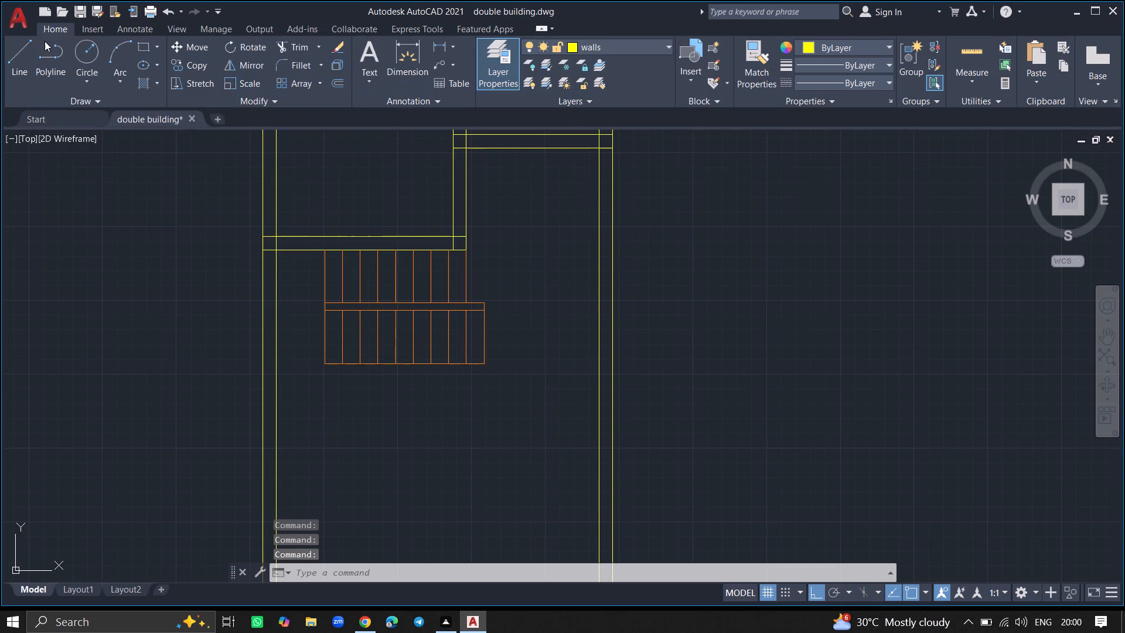
Draw a horizontal construction line a short distance below the staircase, across both side walls.
{"action": "type", "text": "xl"}
{"action": "key", "text": "Return"}
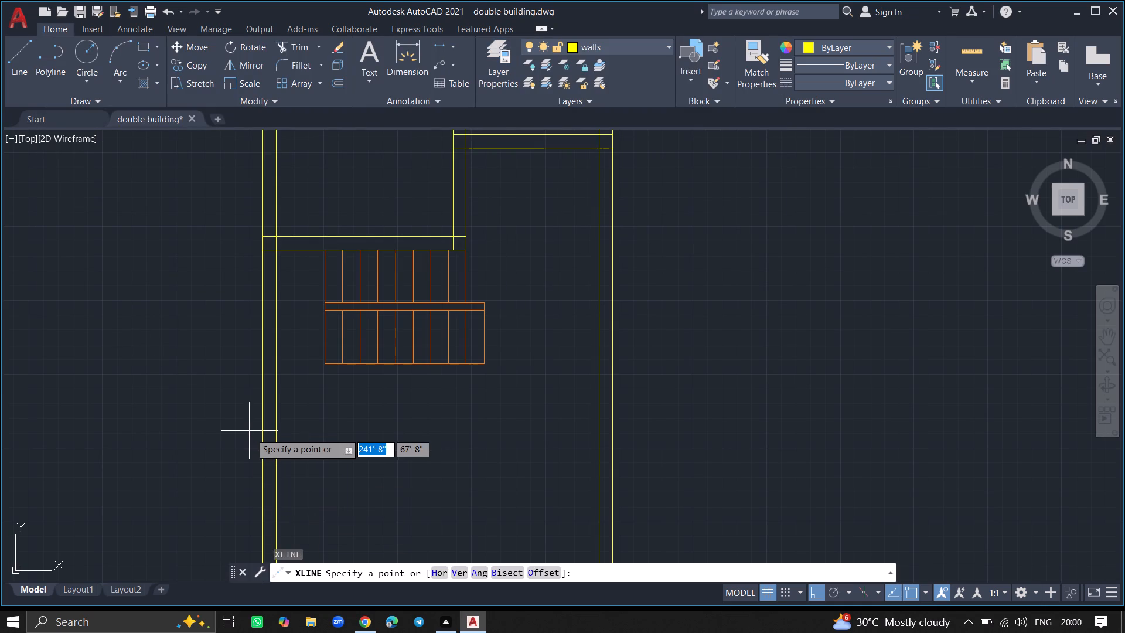
{"action": "left_click", "coordinate": [435, 571]}
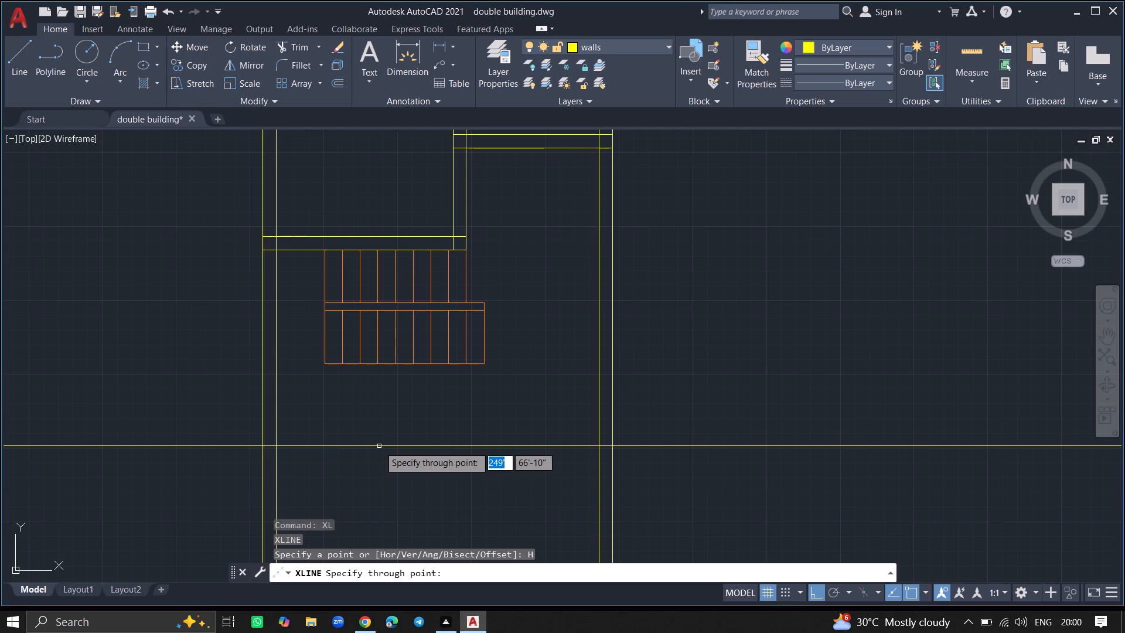
{"action": "left_click", "coordinate": [386, 407]}
{"action": "key", "text": "Escape"}
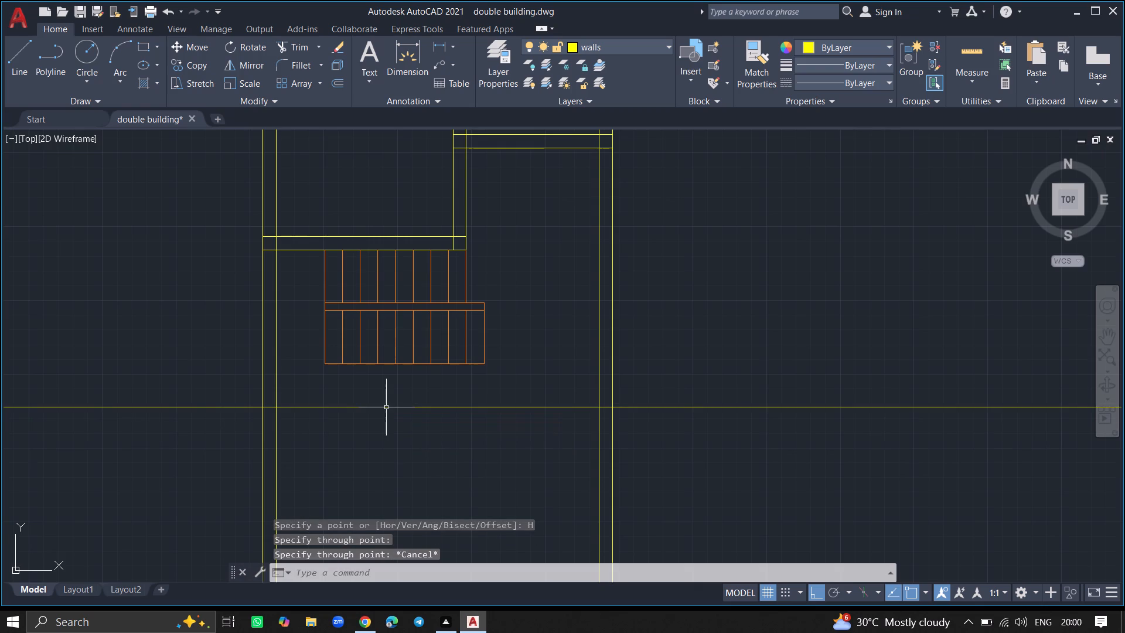
Offset the horizontal construction line below the staircase 9" downward to form the bottom wall.
{"action": "type", "text": "offset"}
{"action": "key", "text": "Return"}
{"action": "type", "text": "9\""}
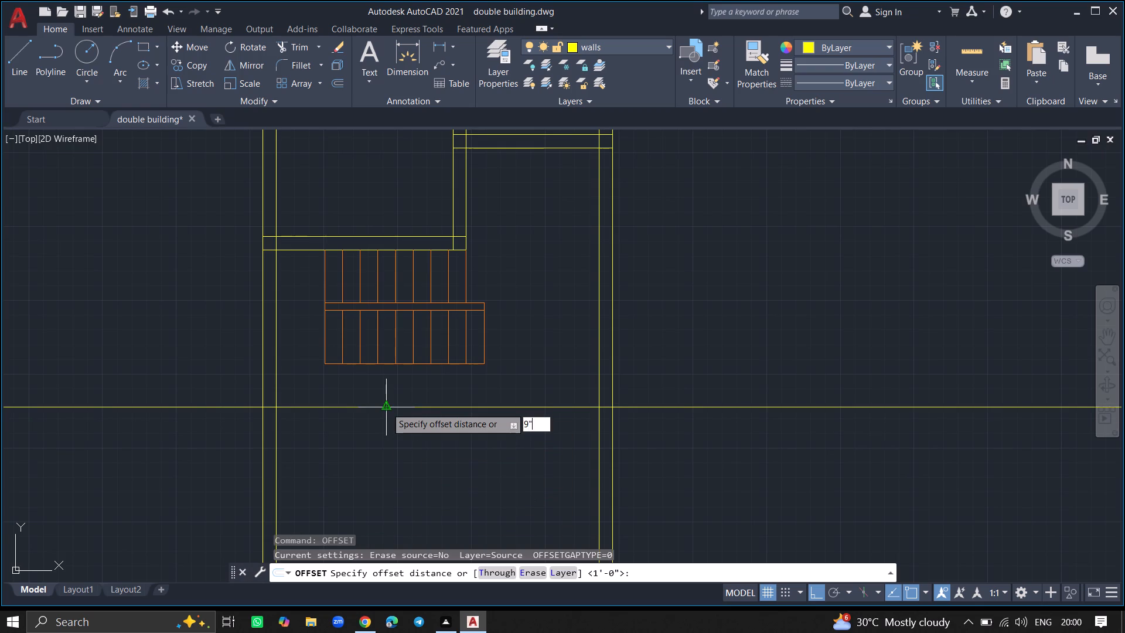
{"action": "key", "text": "Return"}
{"action": "left_click", "coordinate": [386, 407]}
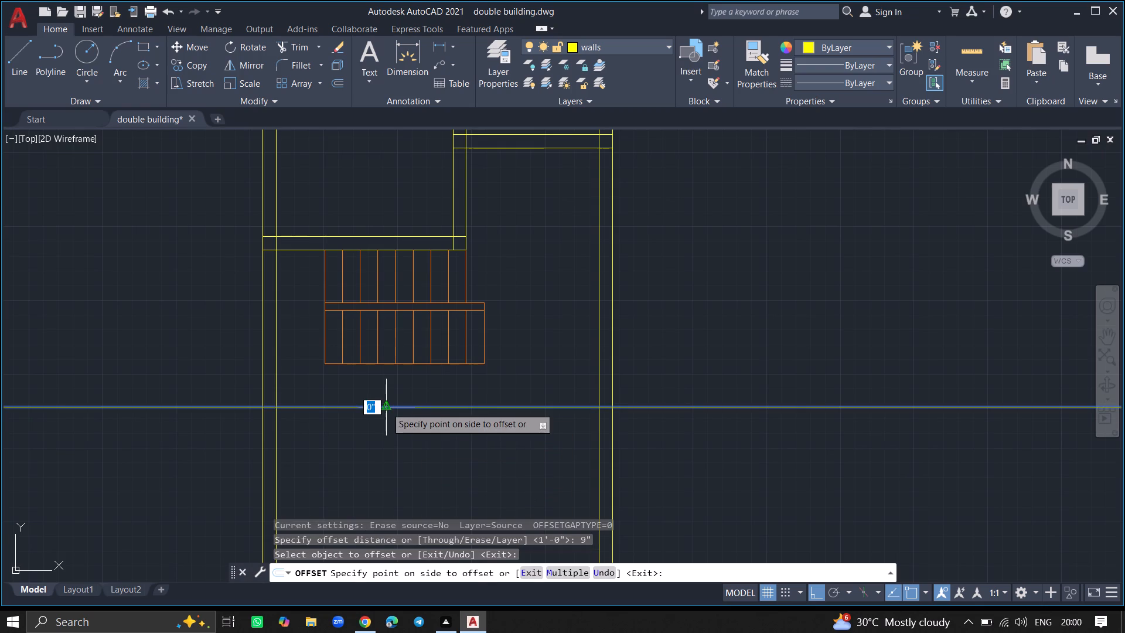
{"action": "left_click", "coordinate": [383, 437]}
{"action": "key", "text": "Return"}
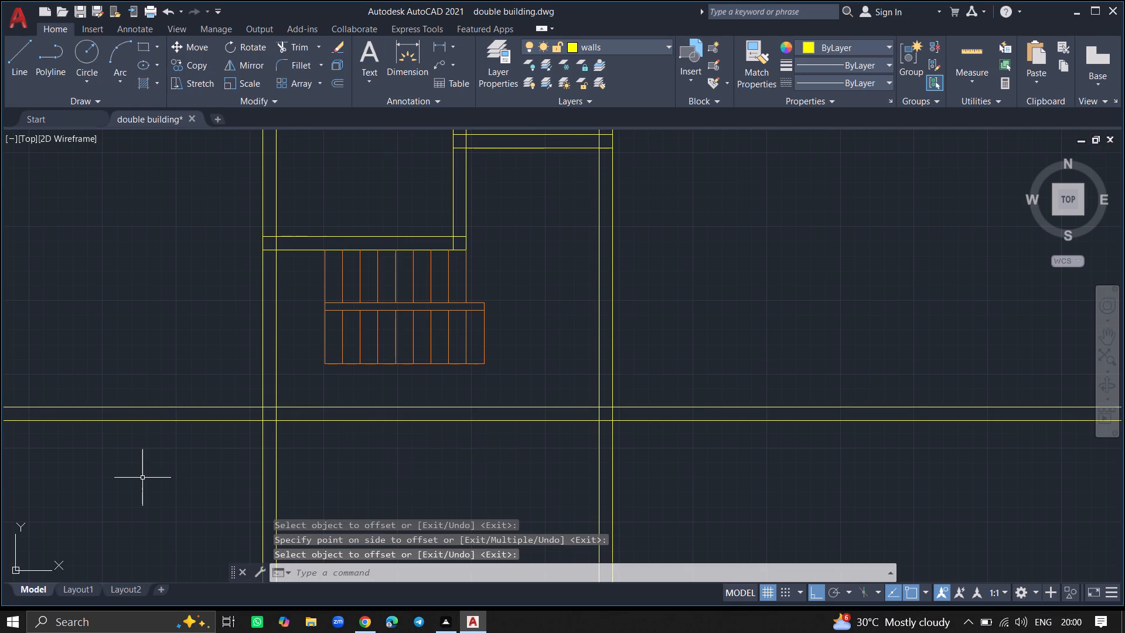
Trim both bottom-wall lines where they extend beyond the outer faces of the two side walls.
{"action": "type", "text": "trim"}
{"action": "key", "text": "Return"}
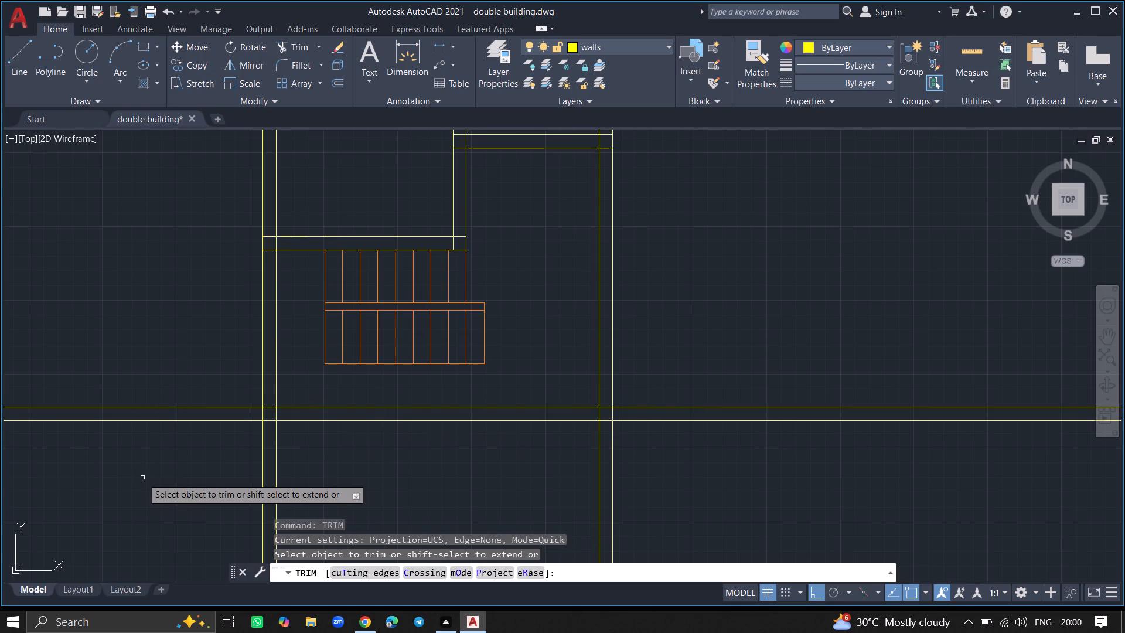
{"action": "left_click", "coordinate": [152, 421]}
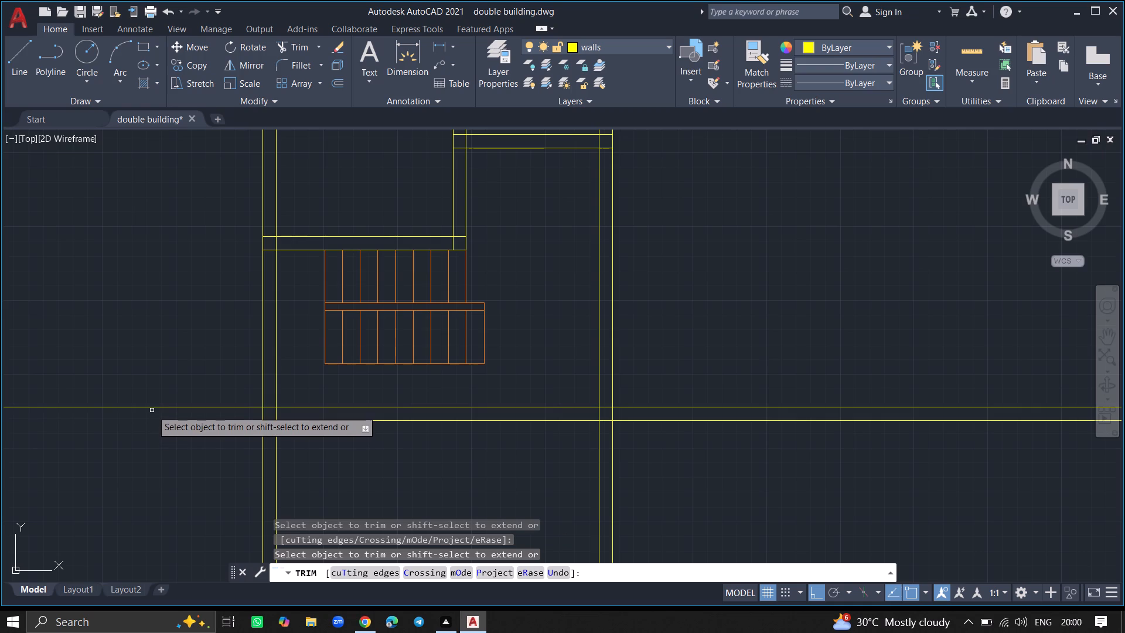
{"action": "left_click", "coordinate": [152, 406]}
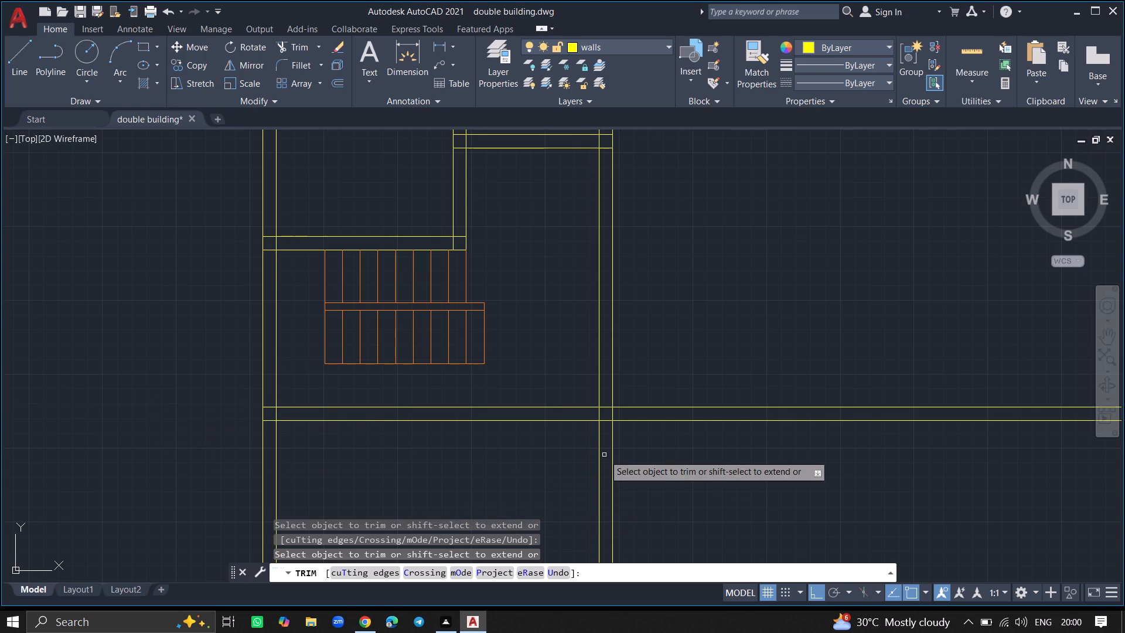
{"action": "left_click", "coordinate": [712, 422]}
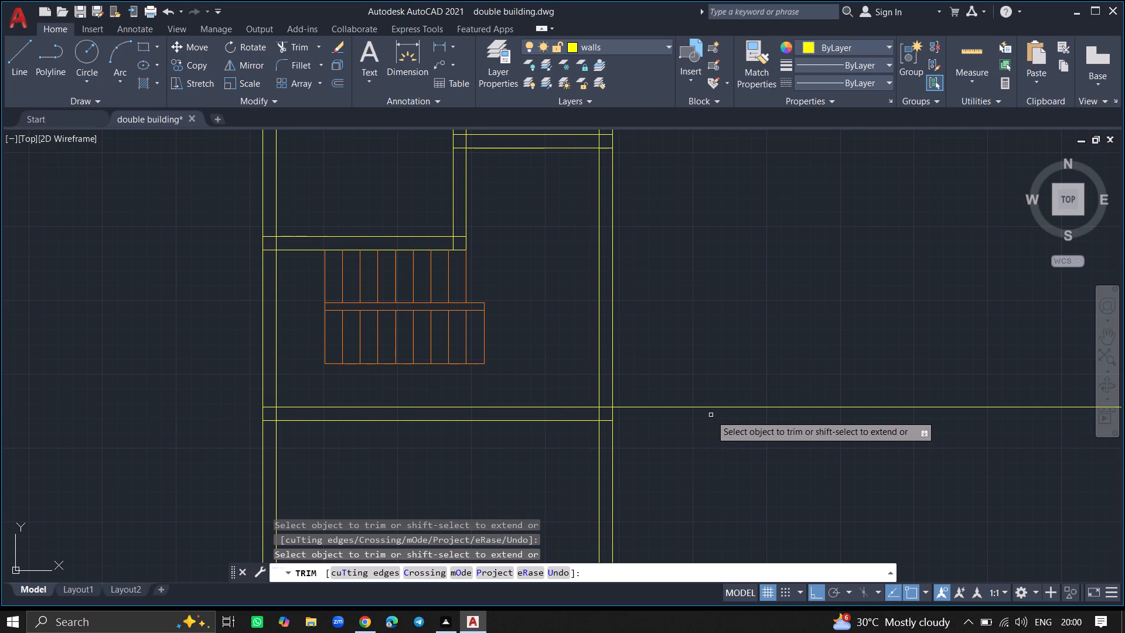
{"action": "left_click", "coordinate": [710, 409]}
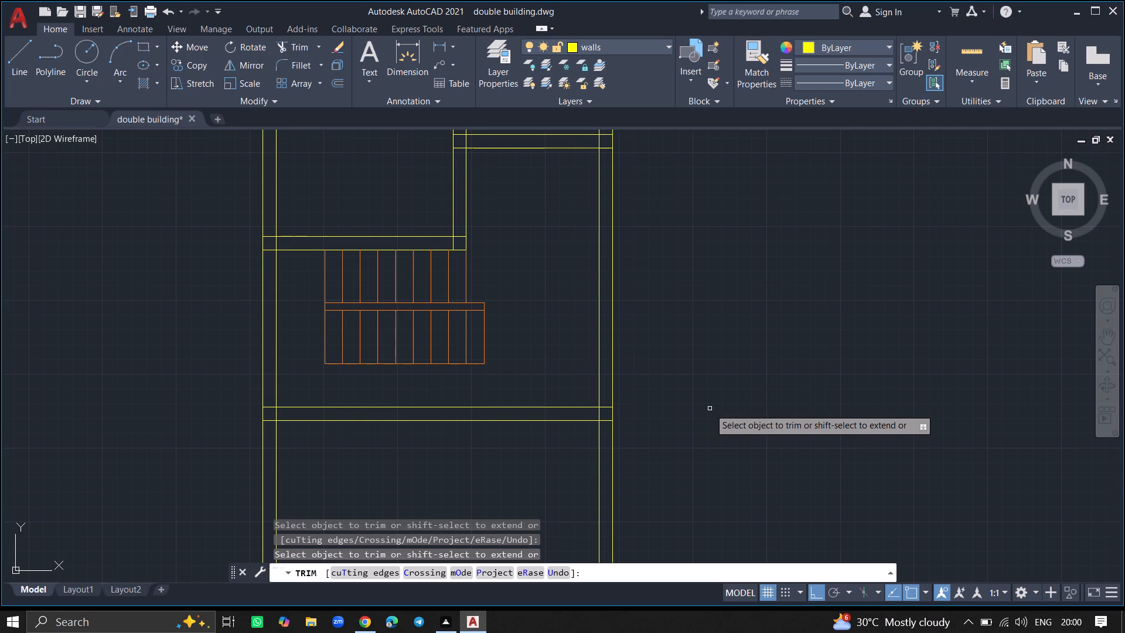
Trim the four side-wall lines that extend below the bottom wall.
{"action": "left_click", "coordinate": [613, 463]}
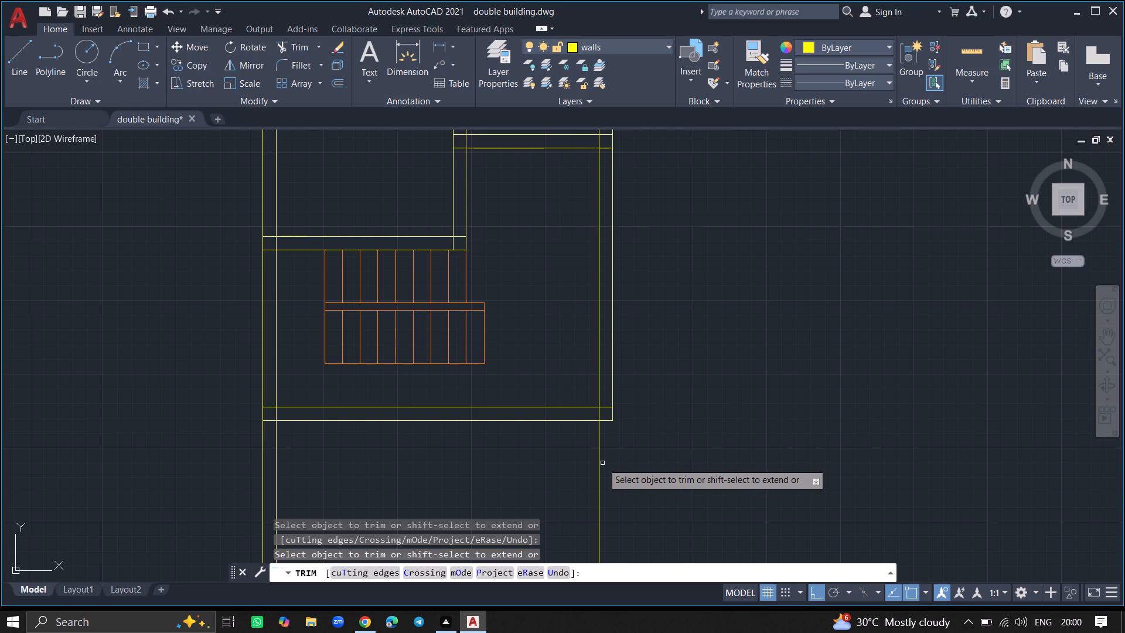
{"action": "left_click", "coordinate": [597, 464]}
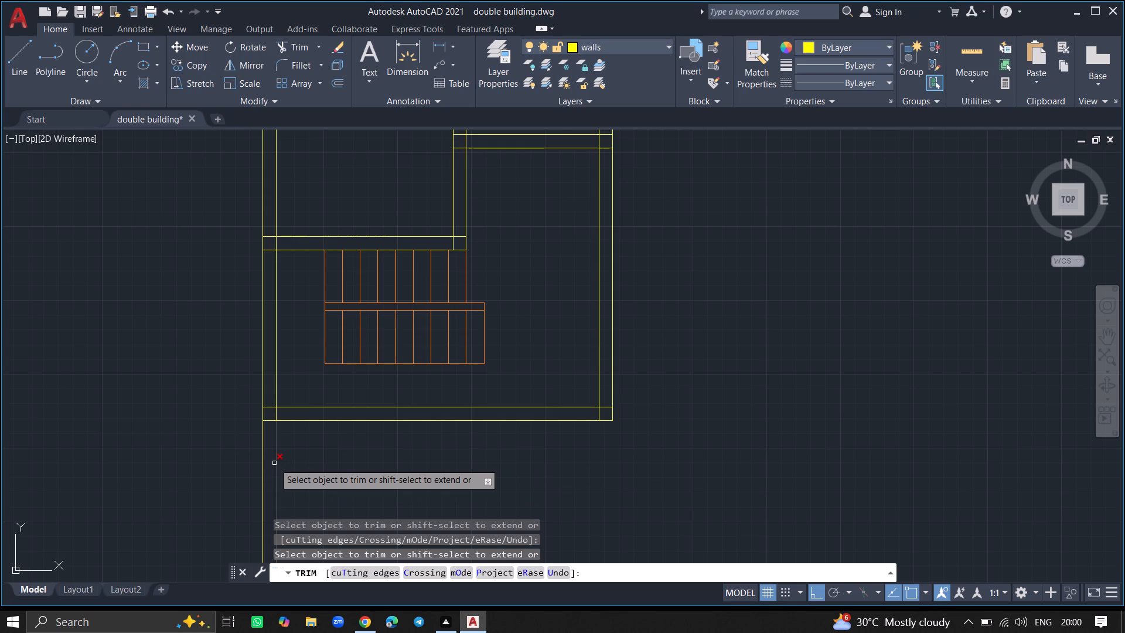
{"action": "left_click", "coordinate": [274, 463]}
{"action": "left_click", "coordinate": [260, 464]}
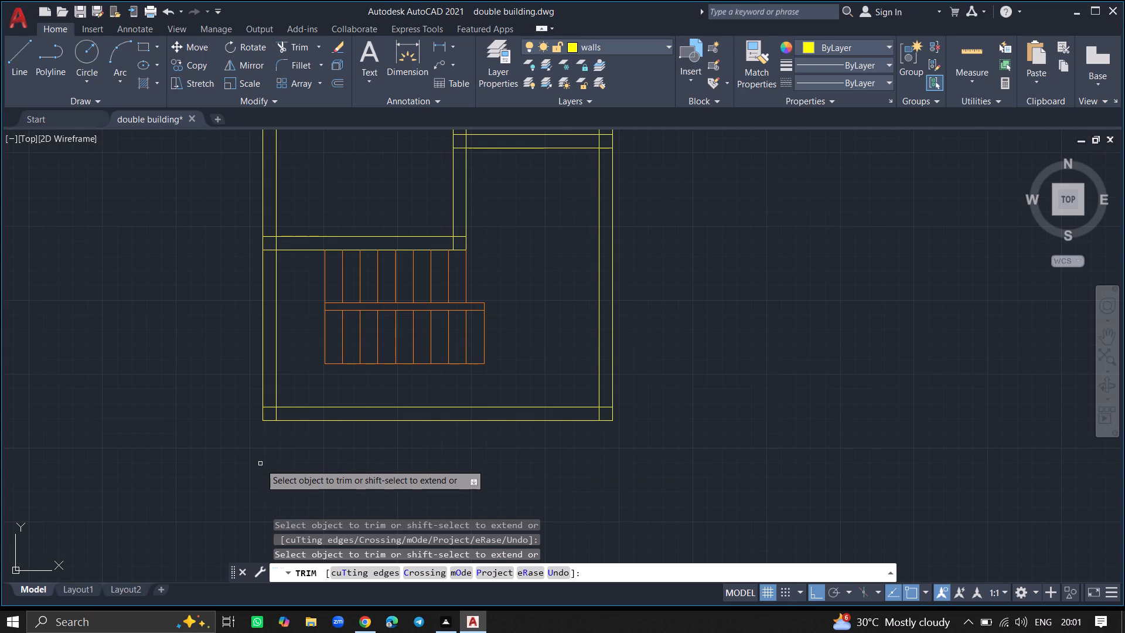
{"action": "key", "text": "Return"}
Save the drawing.
{"action": "scroll", "coordinate": [260, 464], "scroll_direction": "down", "scroll_amount": 4, "text": "ctrl"}
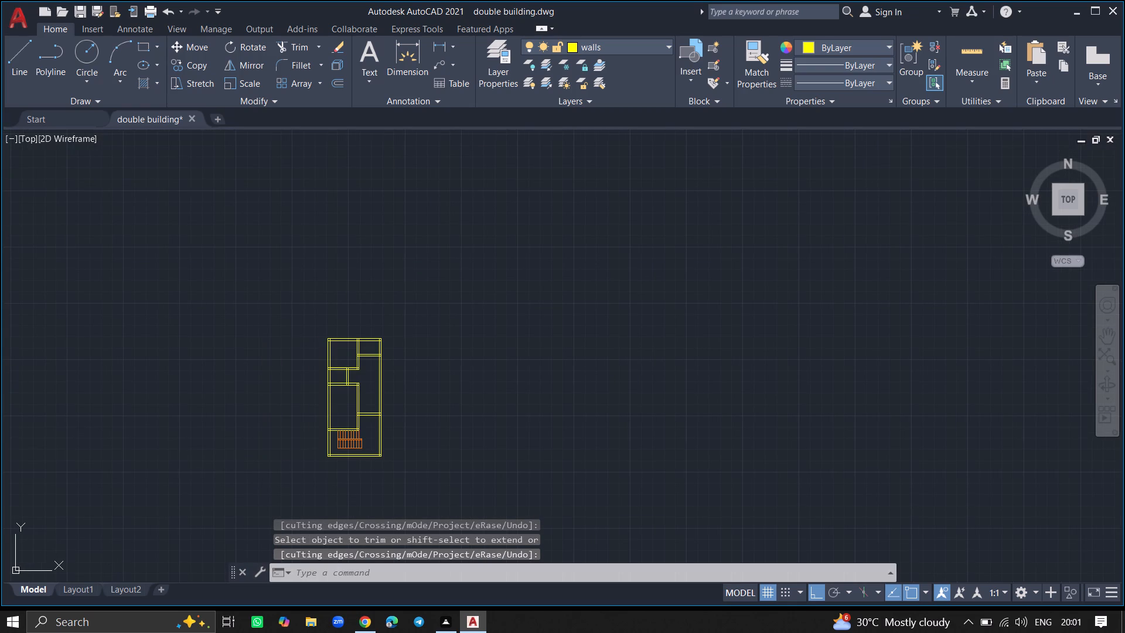
{"action": "key", "text": "ctrl+s"}
{"action": "key", "text": "ctrl+s"}
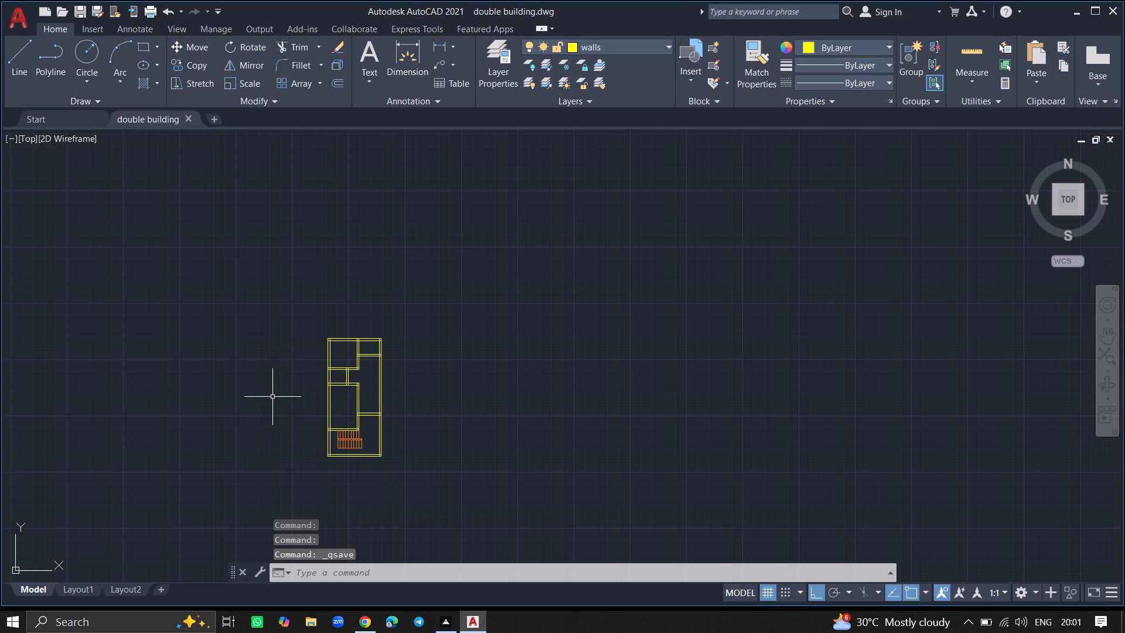
Make the doors layer current.
{"action": "scroll", "coordinate": [331, 459], "scroll_direction": "up", "scroll_amount": 3, "text": "ctrl"}
{"action": "scroll", "coordinate": [331, 459], "scroll_direction": "down", "scroll_amount": 1, "text": "ctrl"}
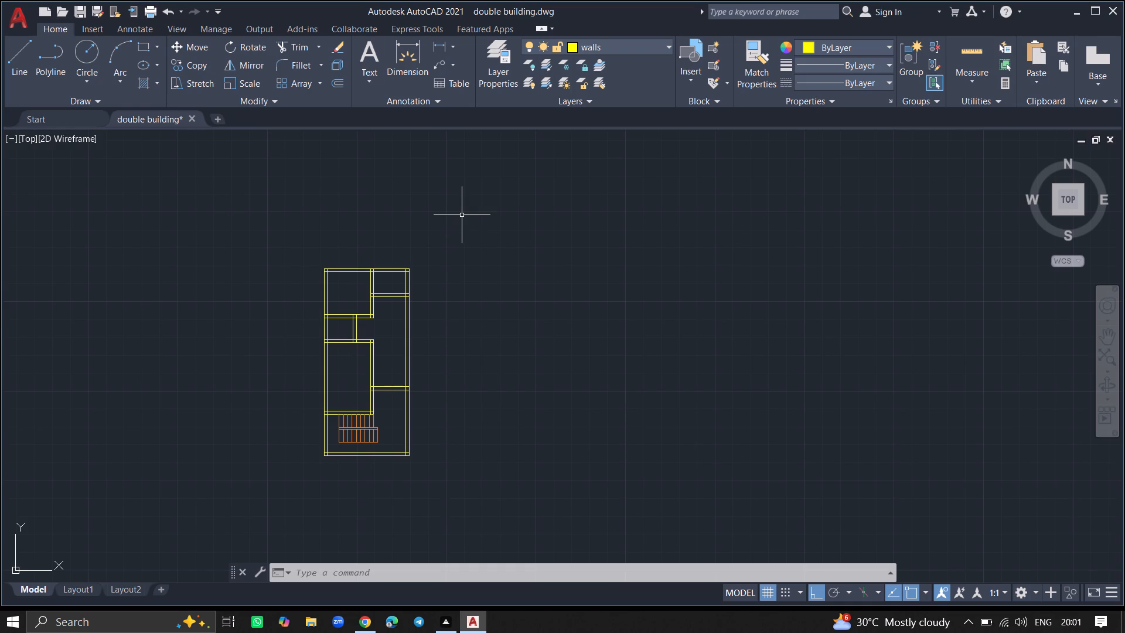
{"action": "left_click", "coordinate": [496, 62]}
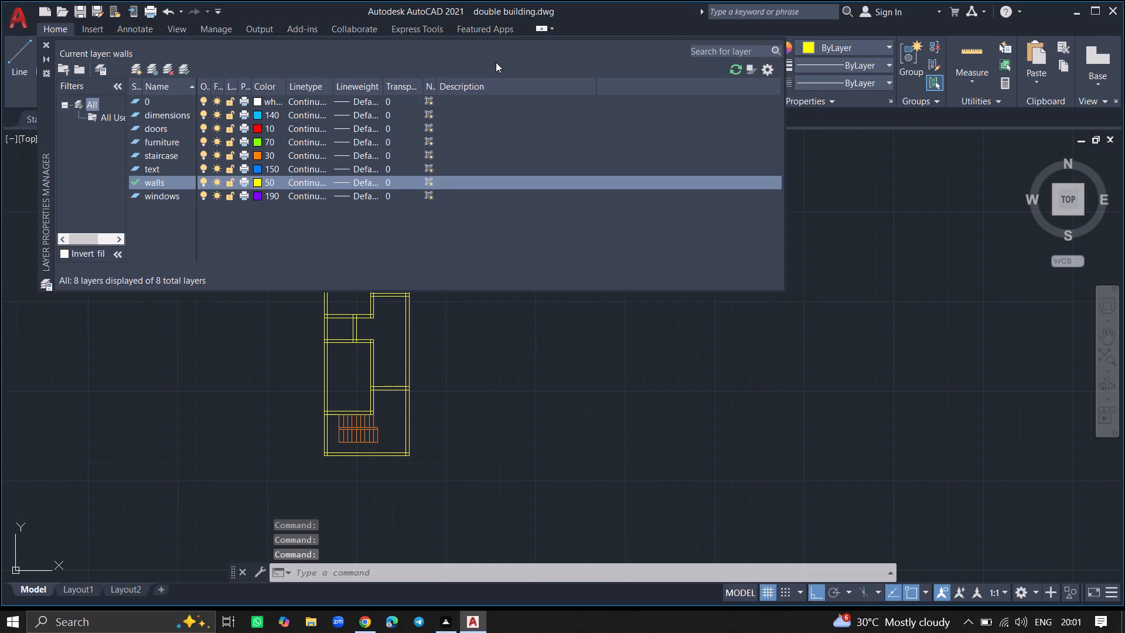
{"action": "double_click", "coordinate": [157, 128]}
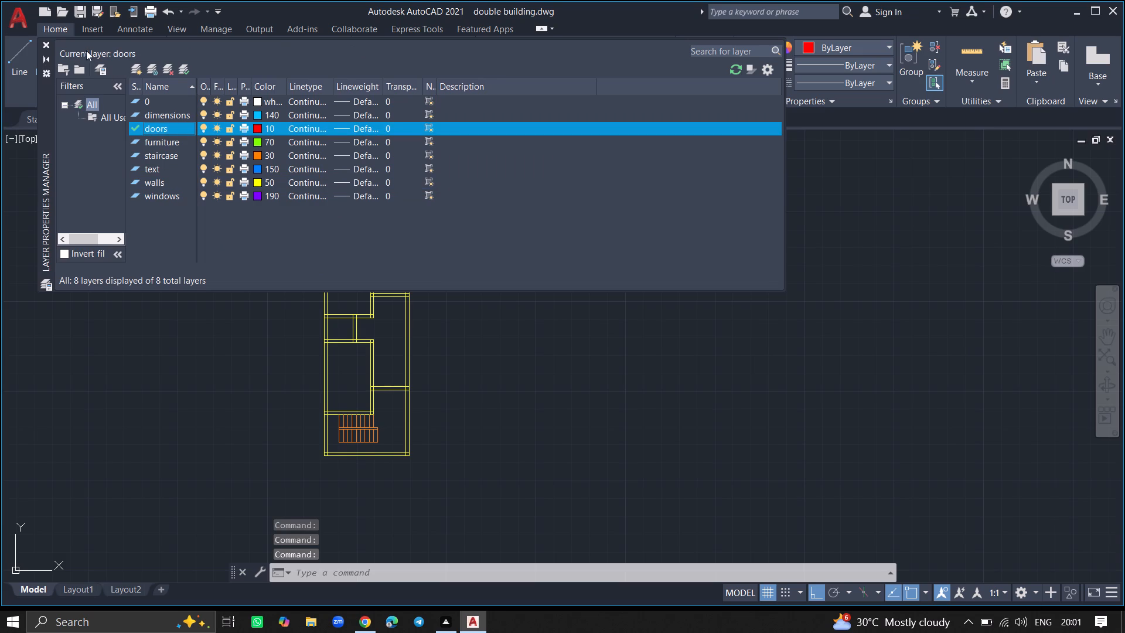
{"action": "left_click", "coordinate": [43, 43]}
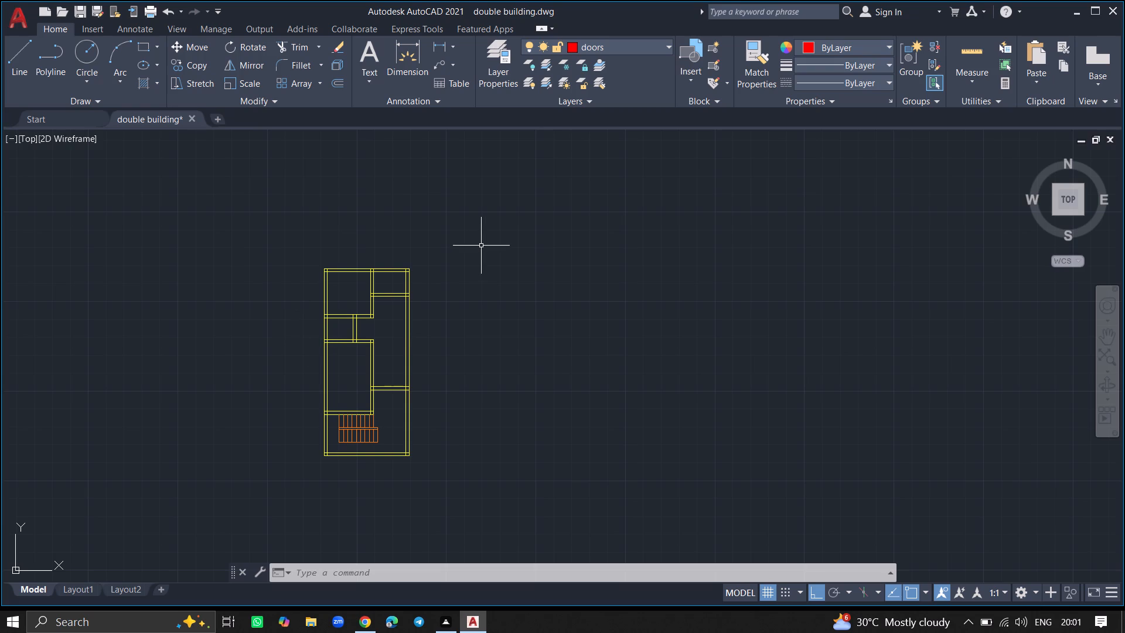
Insert a Door - Imperial block from the architectural tool palette into the empty area to the right of the plan.
{"action": "key", "text": "ctrl+3"}
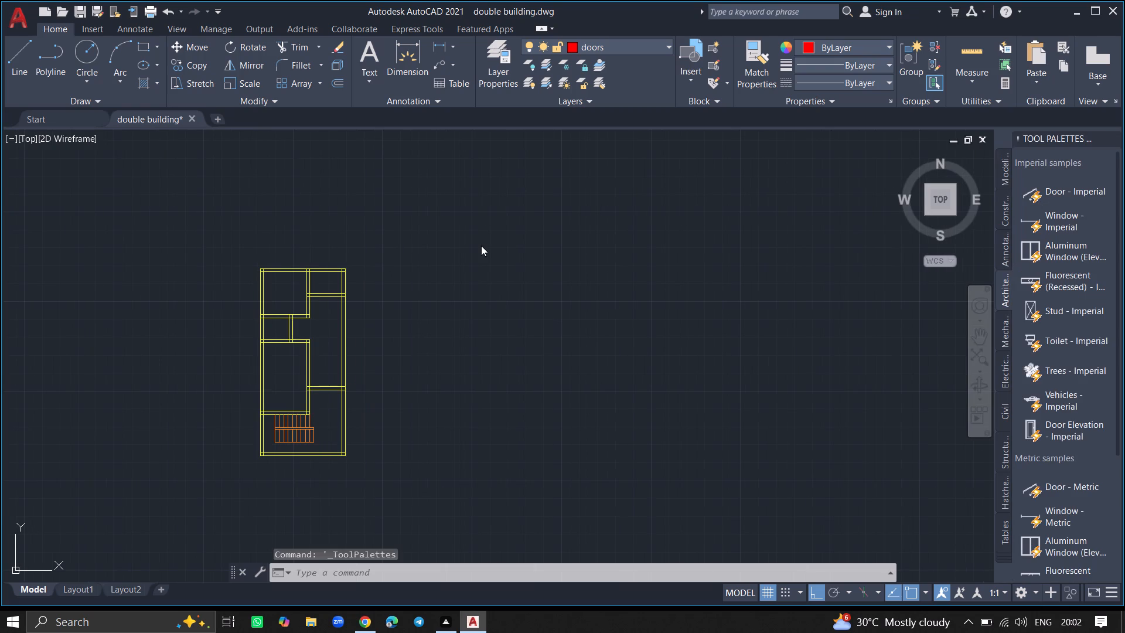
{"action": "left_click", "coordinate": [1027, 188]}
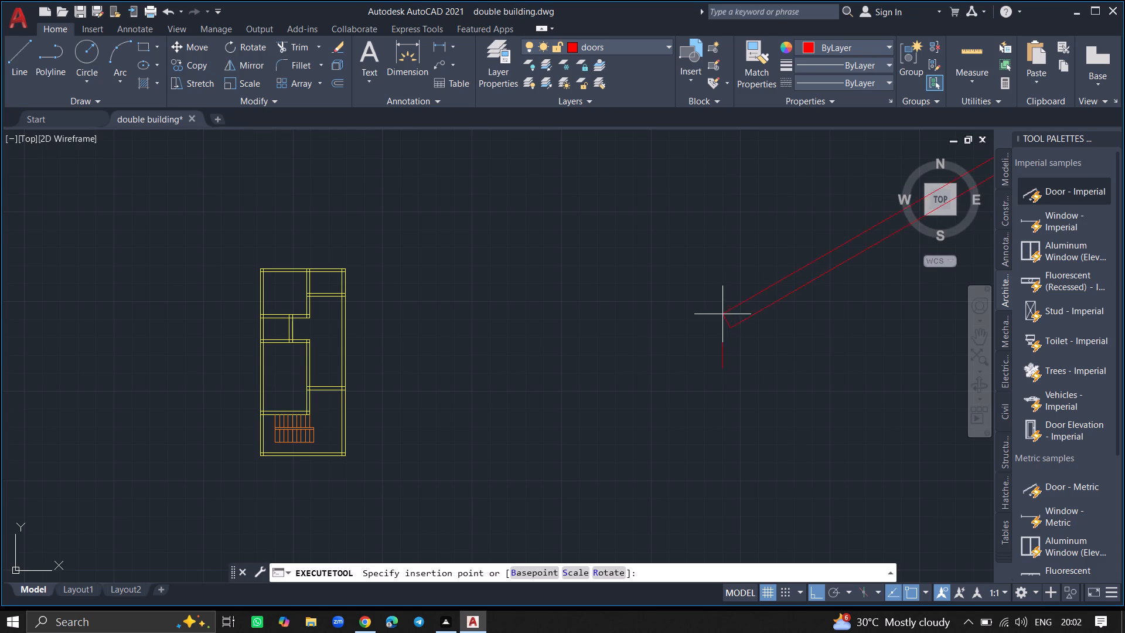
{"action": "left_click", "coordinate": [492, 407]}
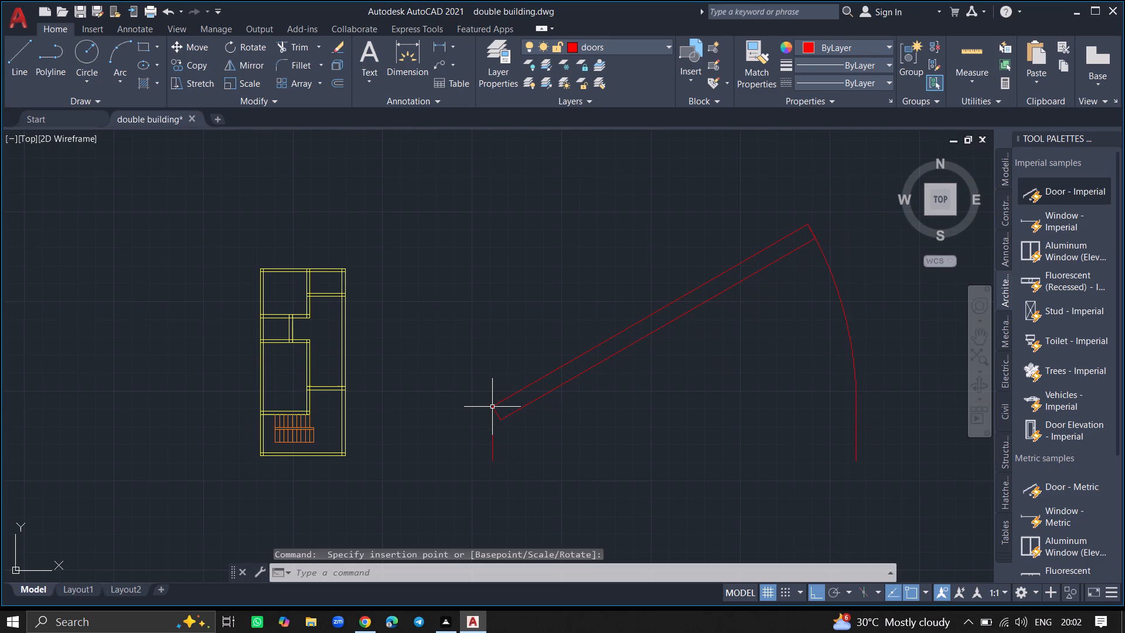
Set the inserted door block to Open 90º.
{"action": "left_click", "coordinate": [492, 407]}
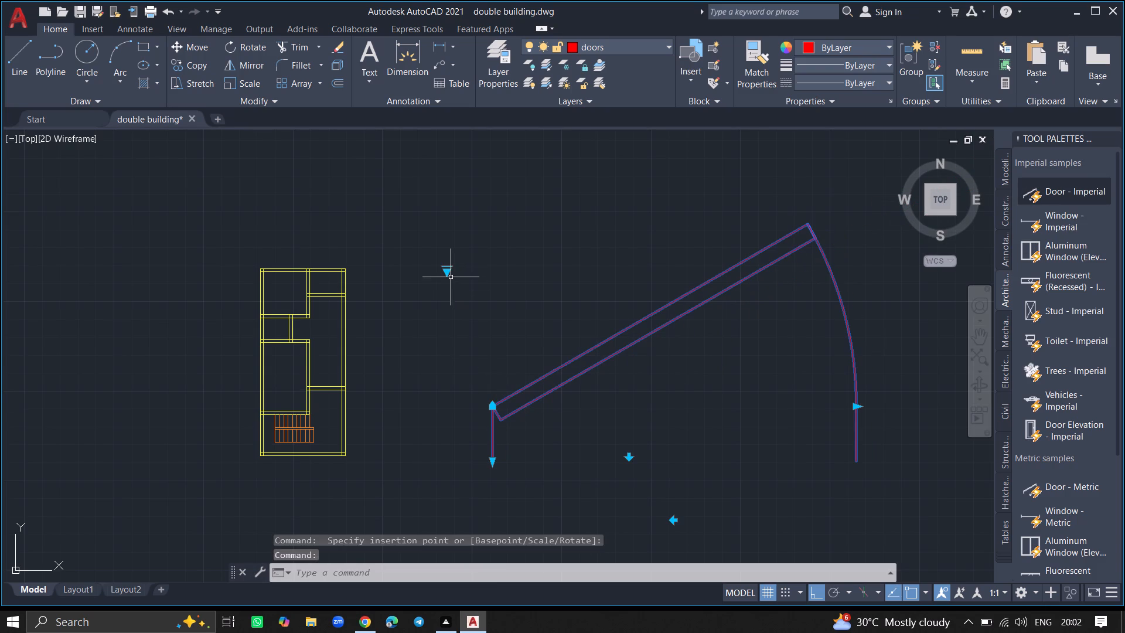
{"action": "left_click", "coordinate": [447, 273]}
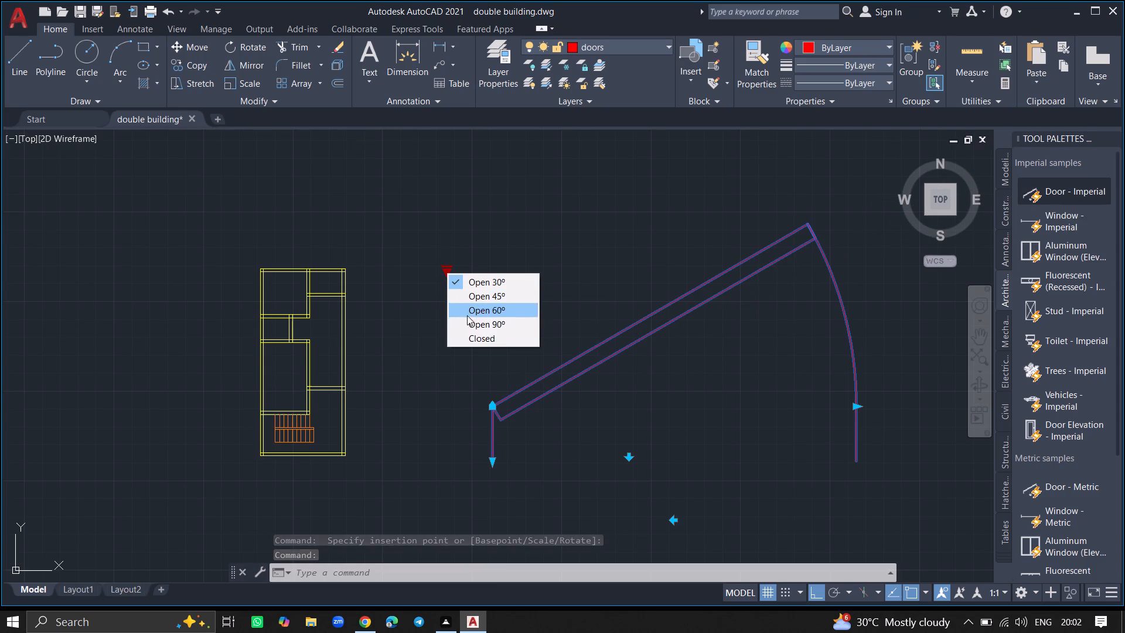
{"action": "left_click", "coordinate": [470, 322]}
{"action": "key", "text": "Escape"}
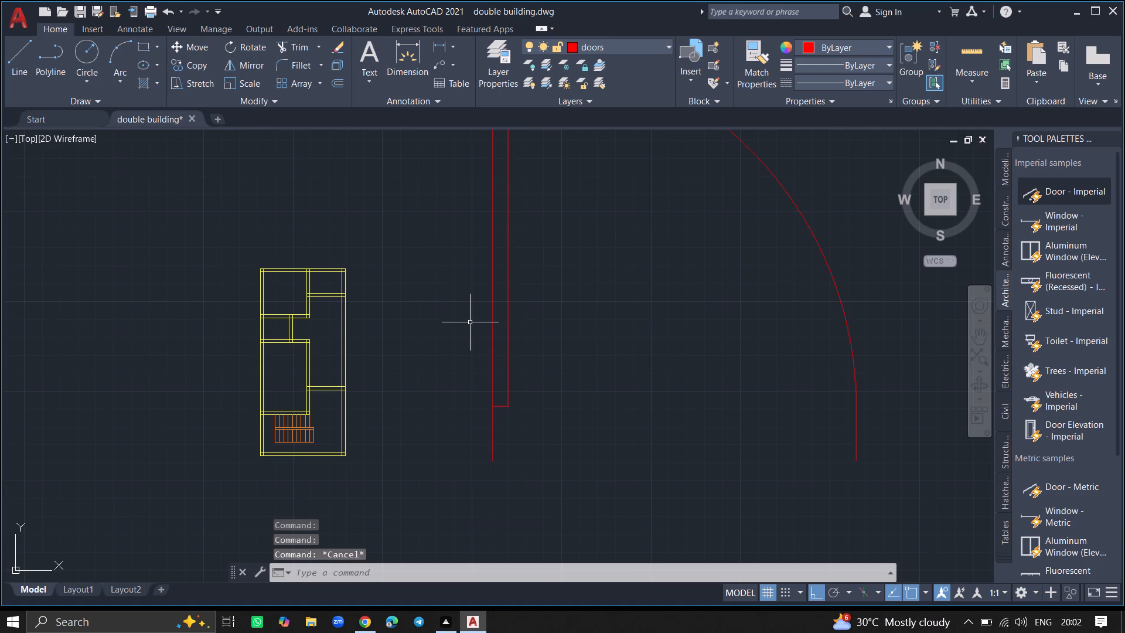
Scale the door block down to suit the plan, using a base point on its leaf.
{"action": "left_click", "coordinate": [492, 328]}
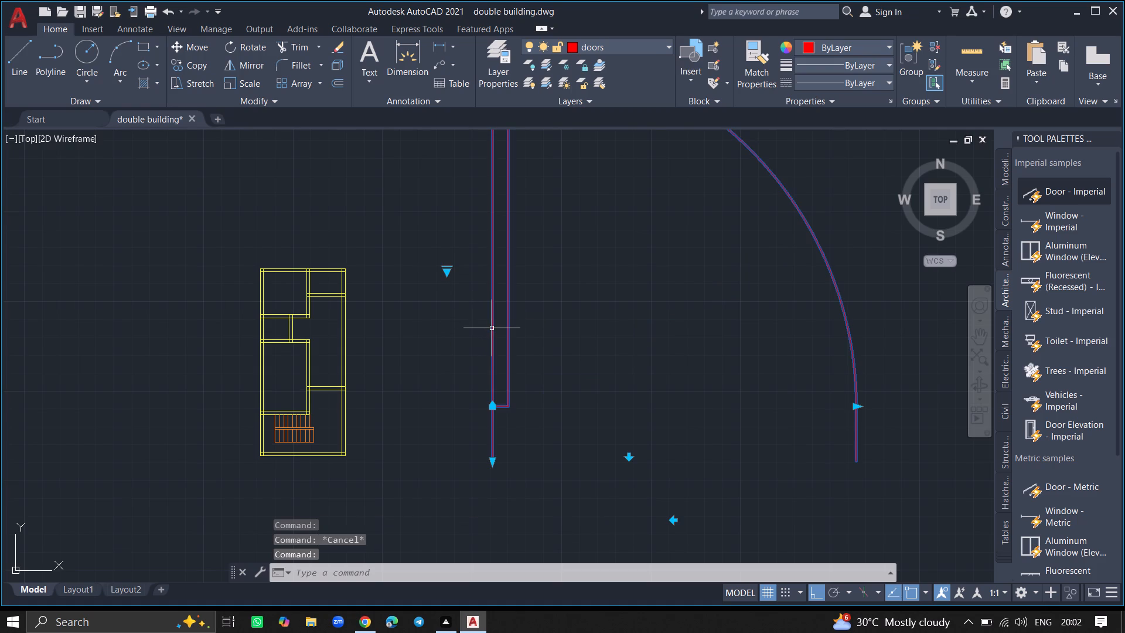
{"action": "type", "text": "sc"}
{"action": "key", "text": "Return"}
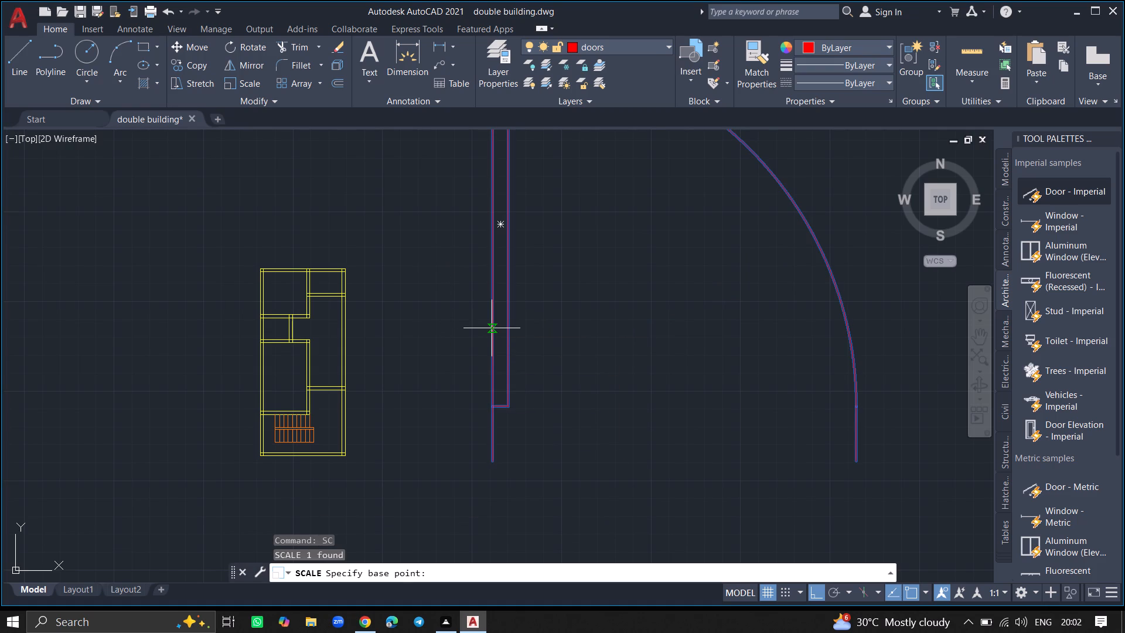
{"action": "left_click", "coordinate": [492, 328]}
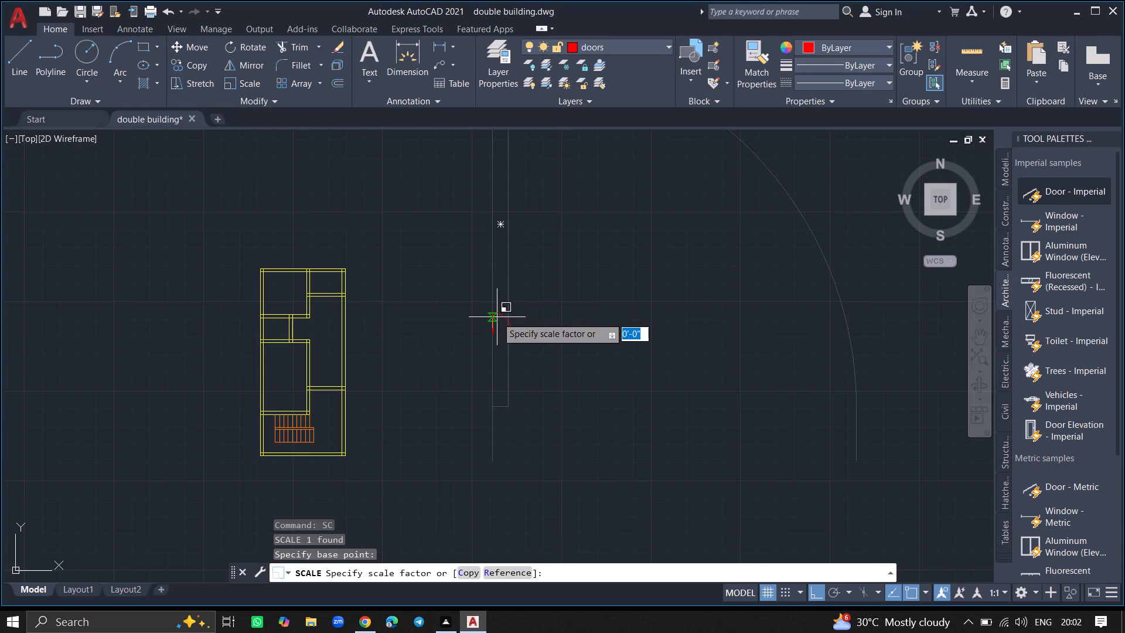
{"action": "left_click", "coordinate": [497, 317]}
Move the door block by the top of its leaf into the plan's small upper-right room, with ortho off.
{"action": "left_click", "coordinate": [492, 318]}
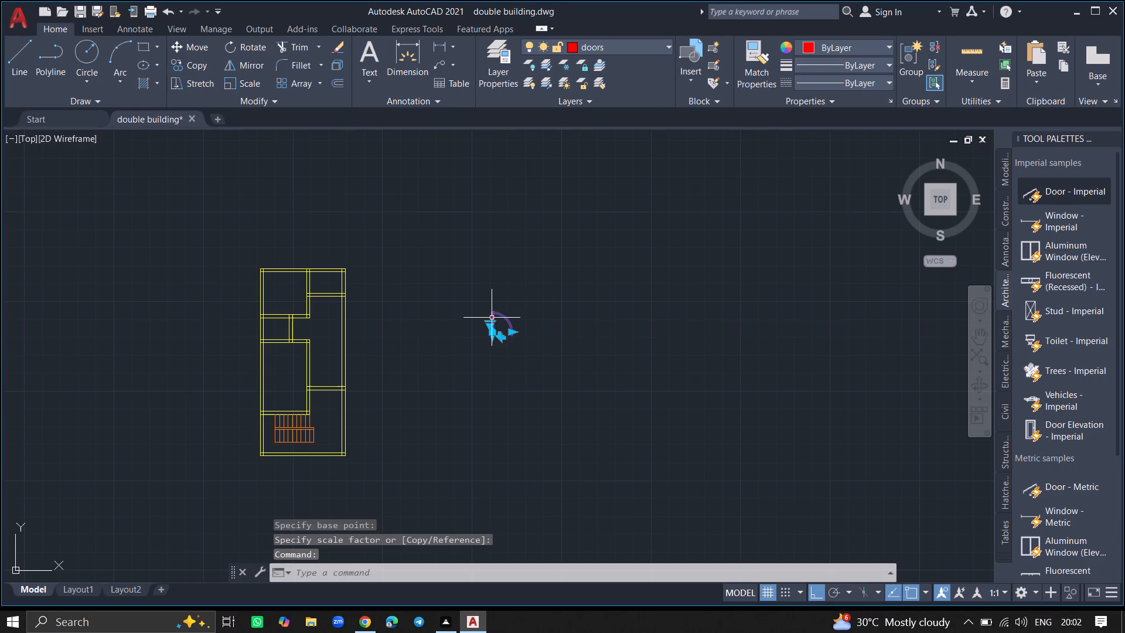
{"action": "type", "text": "move"}
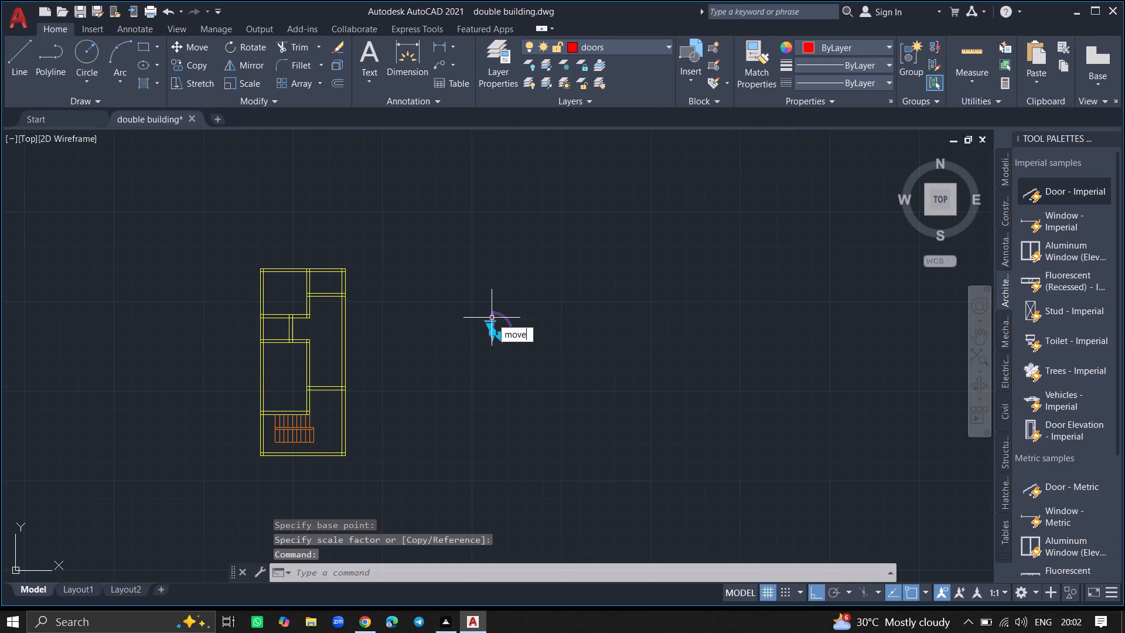
{"action": "key", "text": "Return"}
{"action": "left_click", "coordinate": [492, 318]}
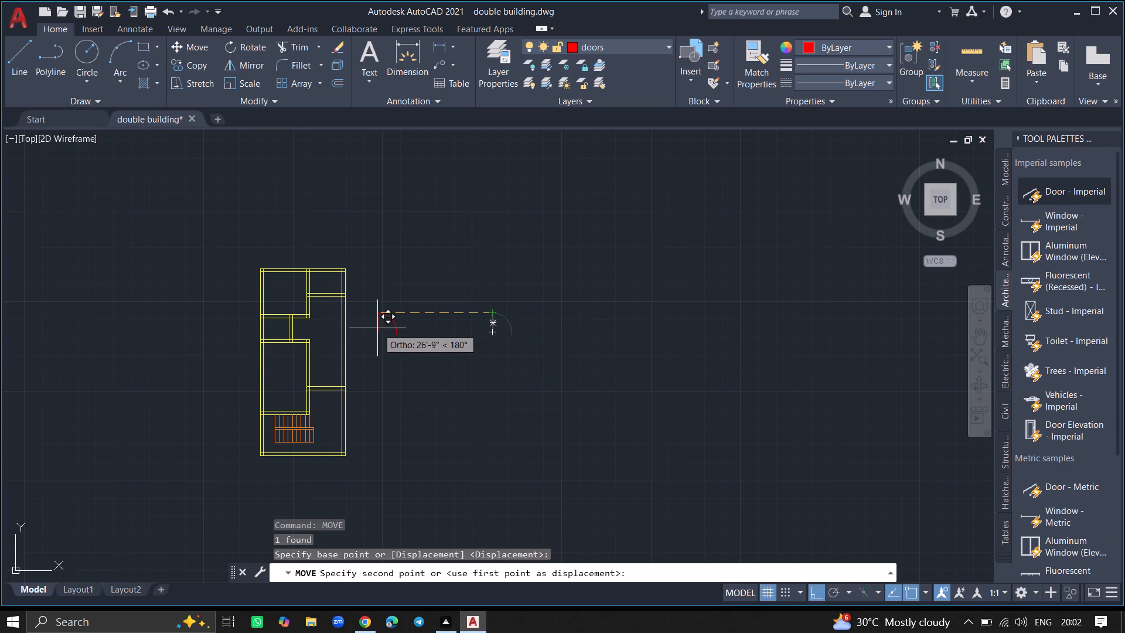
{"action": "key", "text": "F8"}
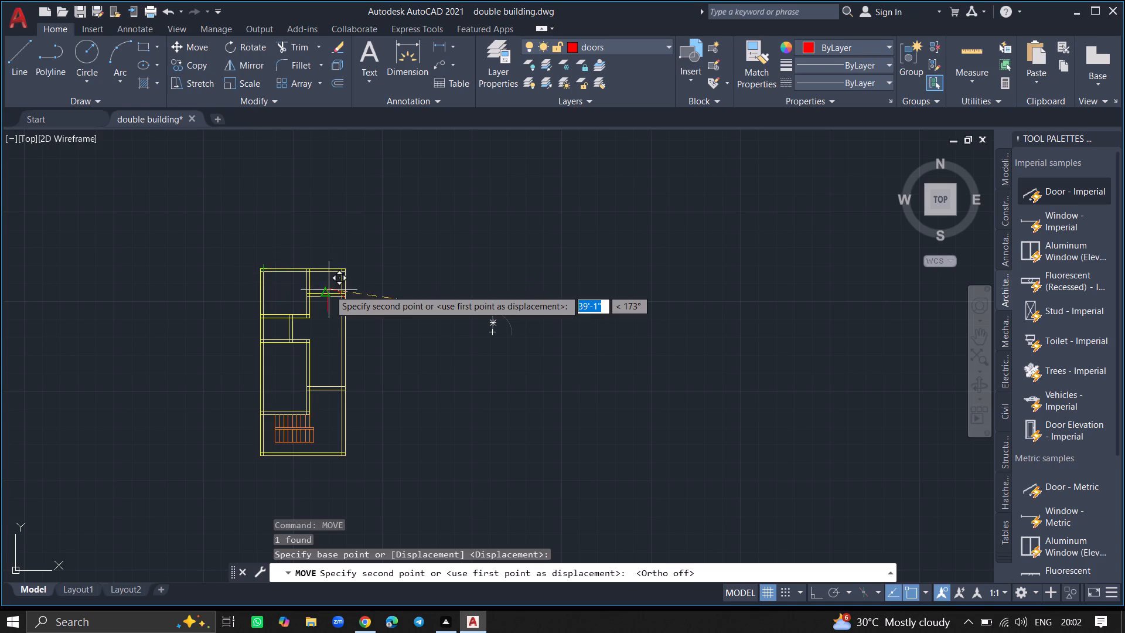
{"action": "scroll", "coordinate": [329, 290], "scroll_direction": "up", "scroll_amount": 3, "text": "ctrl"}
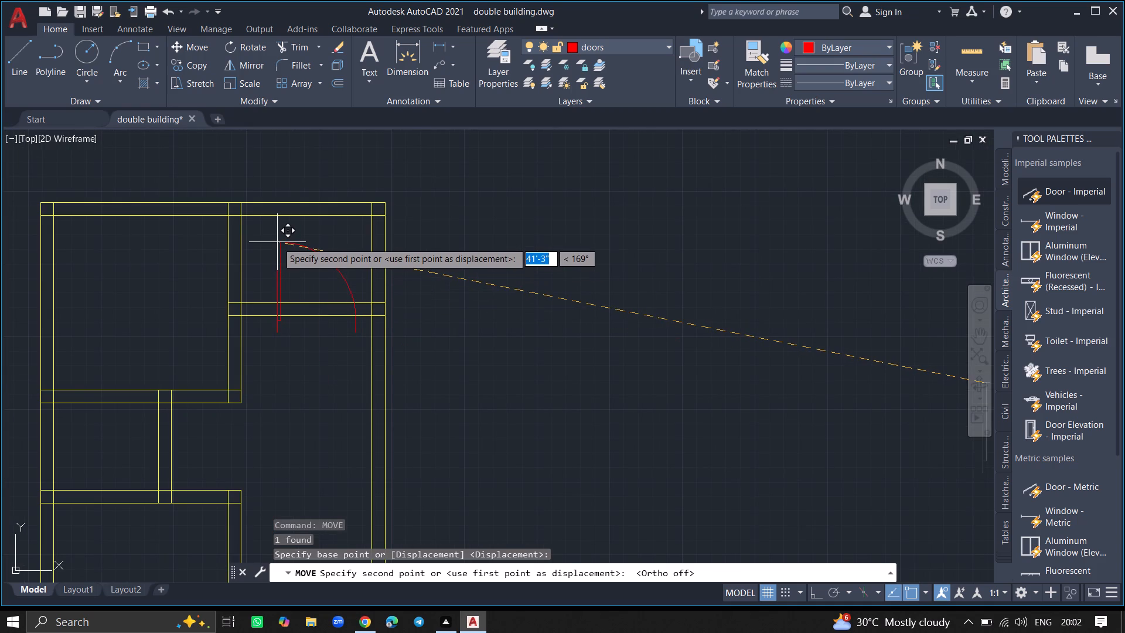
{"action": "left_click", "coordinate": [277, 242]}
{"action": "left_click", "coordinate": [277, 242]}
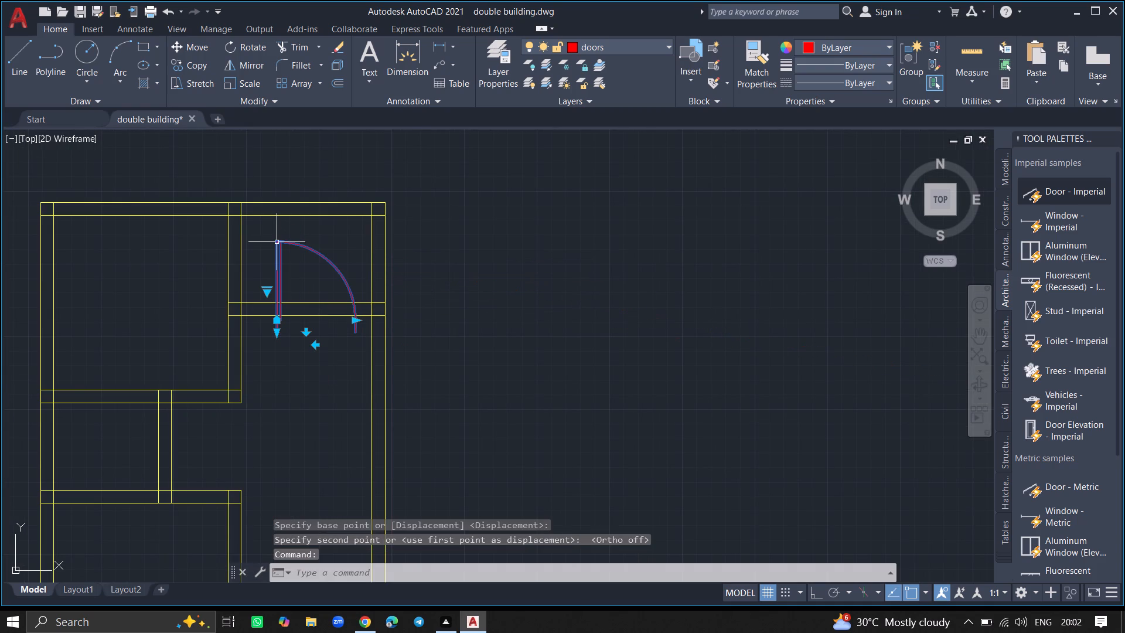
Scale the door block down to roughly a third of its size, using the top of its leaf as base point.
{"action": "type", "text": "sc"}
{"action": "key", "text": "Return"}
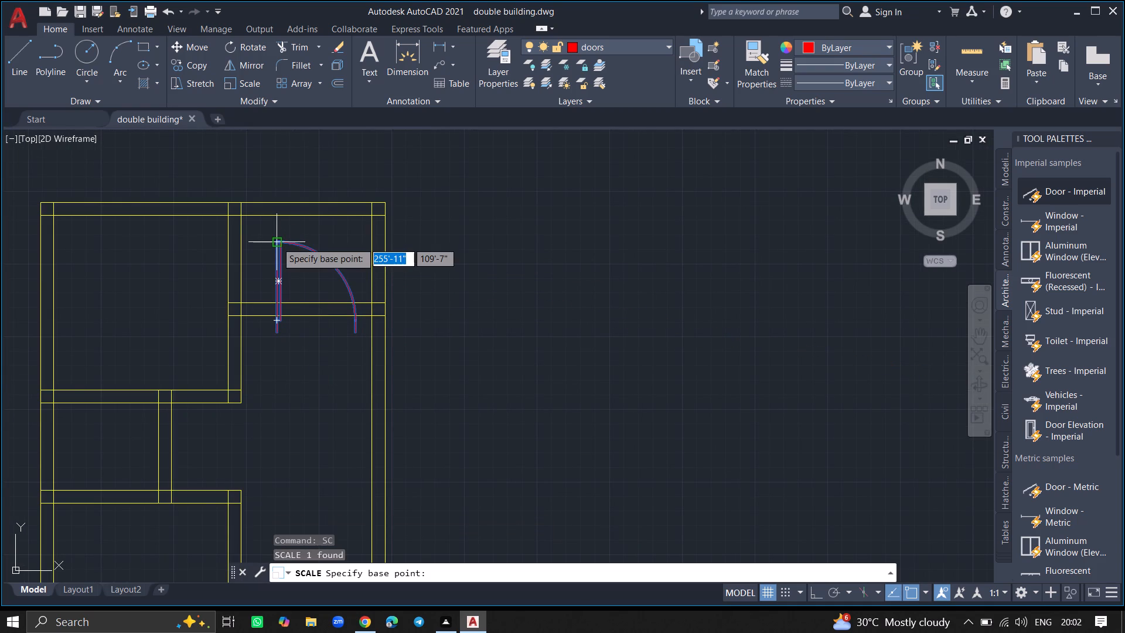
{"action": "left_click", "coordinate": [277, 242]}
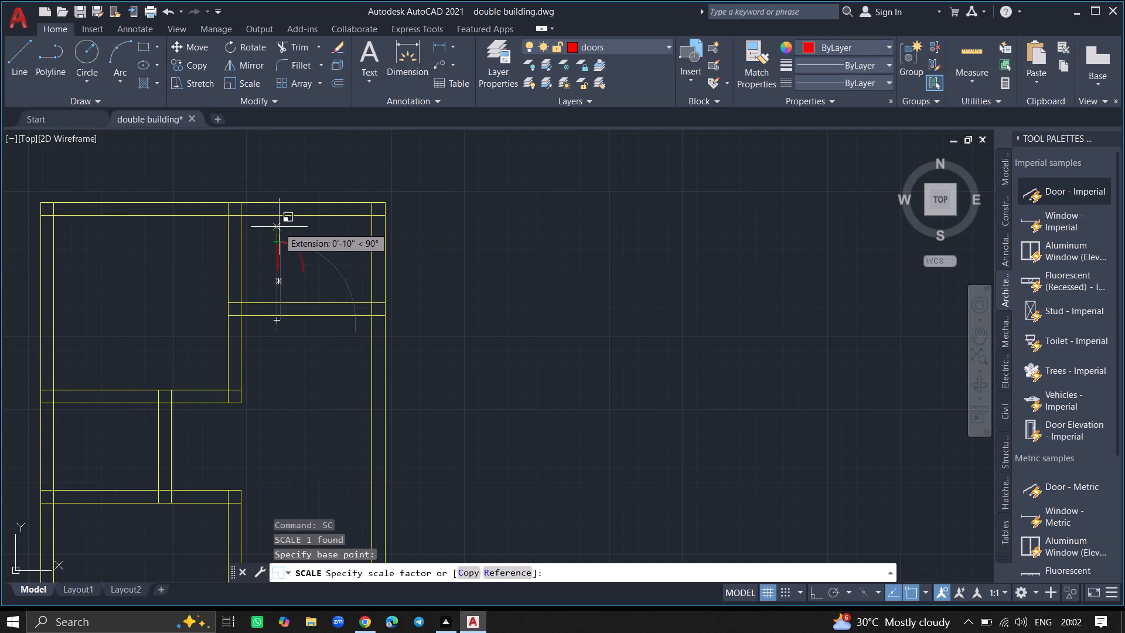
{"action": "left_click", "coordinate": [279, 227]}
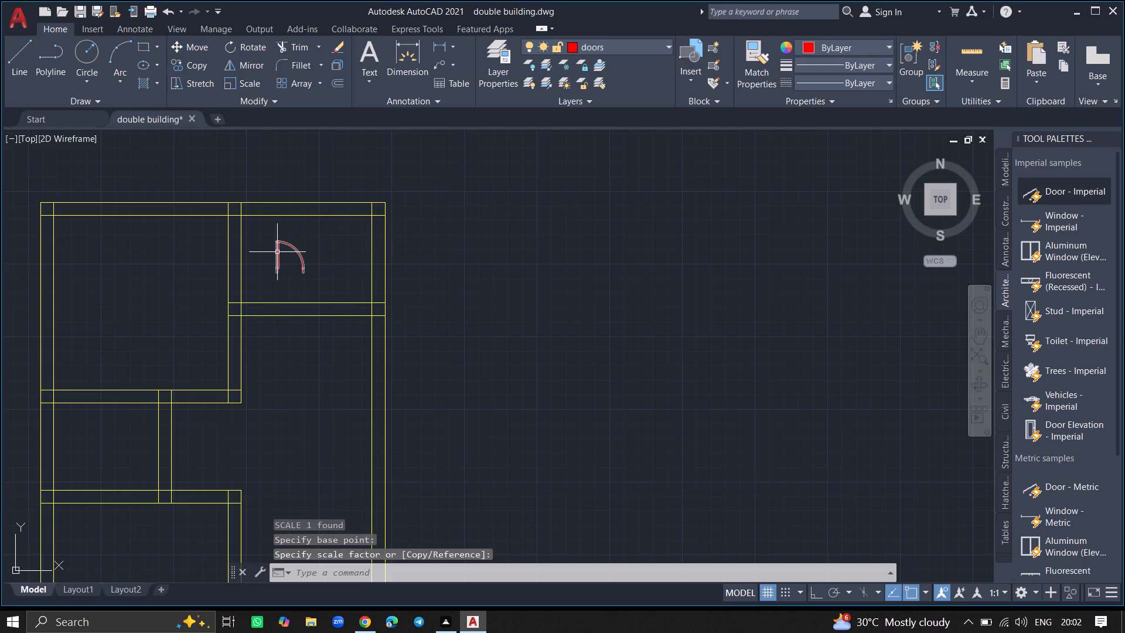
Move the door block by a point on its leaf onto the horizontal wall below the small upper-right room.
{"action": "left_click", "coordinate": [278, 252]}
{"action": "type", "text": "move"}
{"action": "key", "text": "Return"}
{"action": "left_click", "coordinate": [278, 252]}
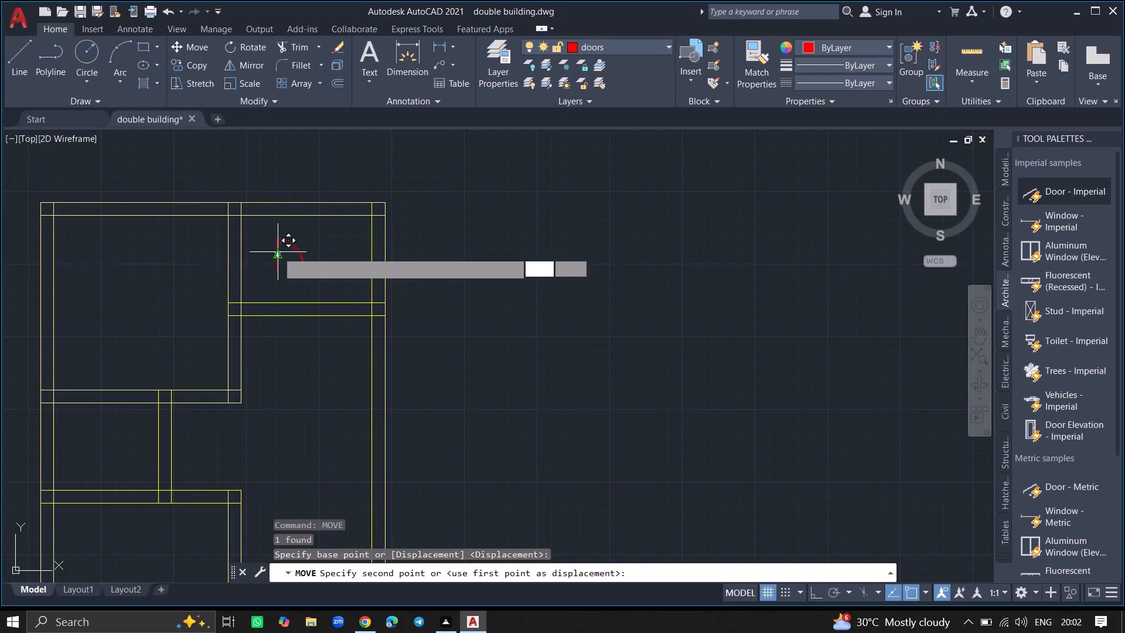
{"action": "scroll", "coordinate": [264, 302], "scroll_direction": "up", "scroll_amount": 4, "text": "ctrl"}
{"action": "left_click", "coordinate": [266, 300]}
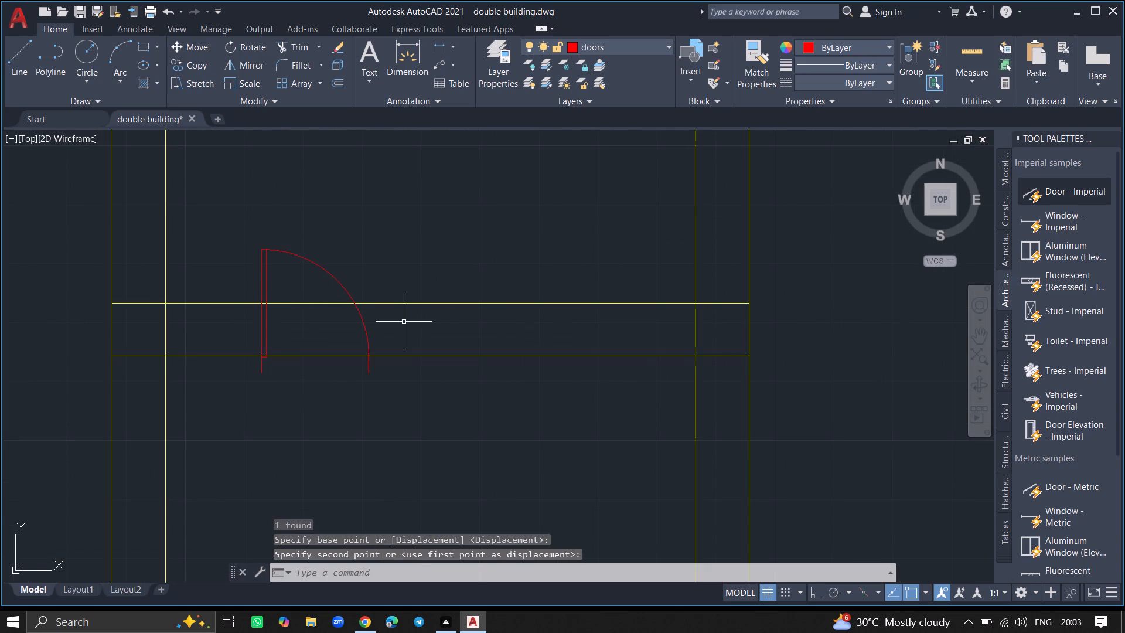
Mirror the door about a vertical line through the closing end of its swing, keeping the source, to form a double door.
{"action": "type", "text": "mirr"}
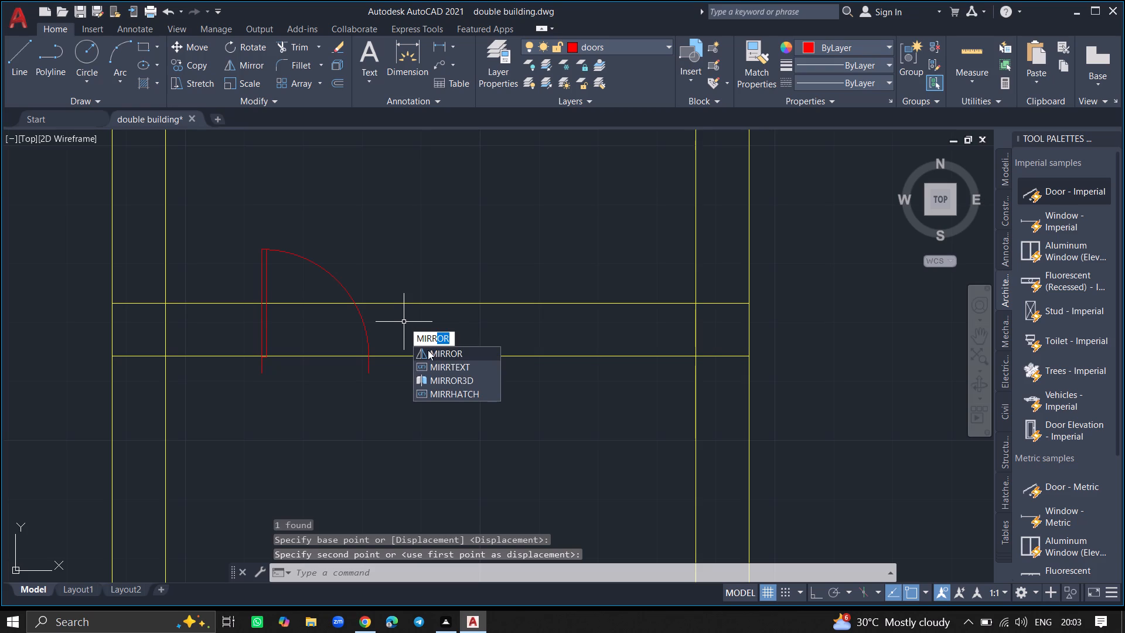
{"action": "left_click", "coordinate": [428, 353]}
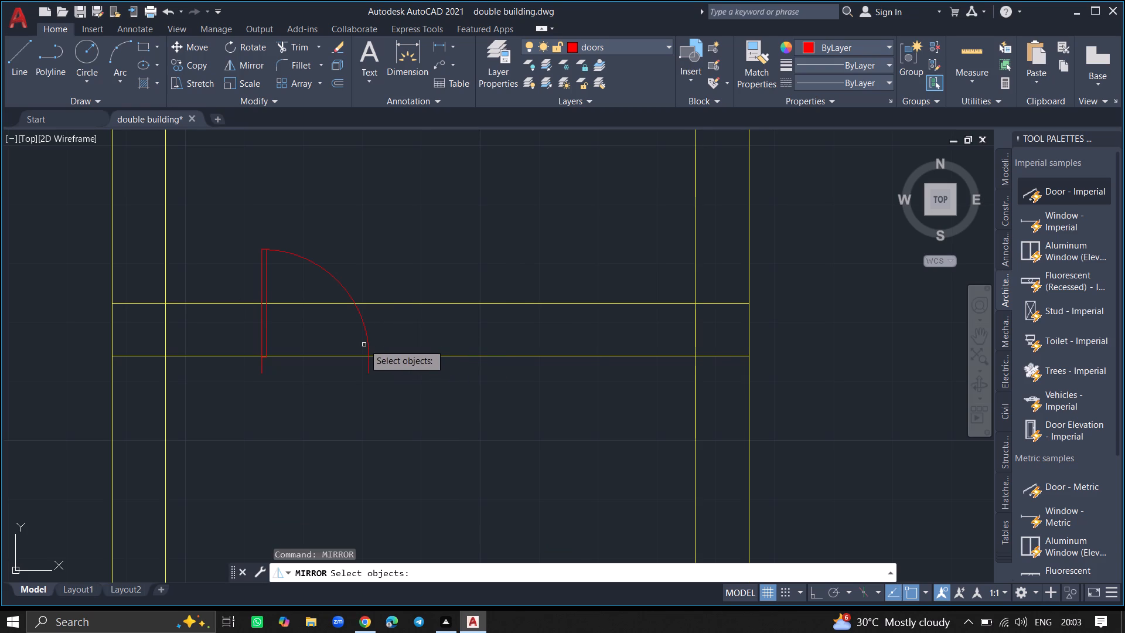
{"action": "left_click", "coordinate": [368, 343]}
{"action": "key", "text": "Return"}
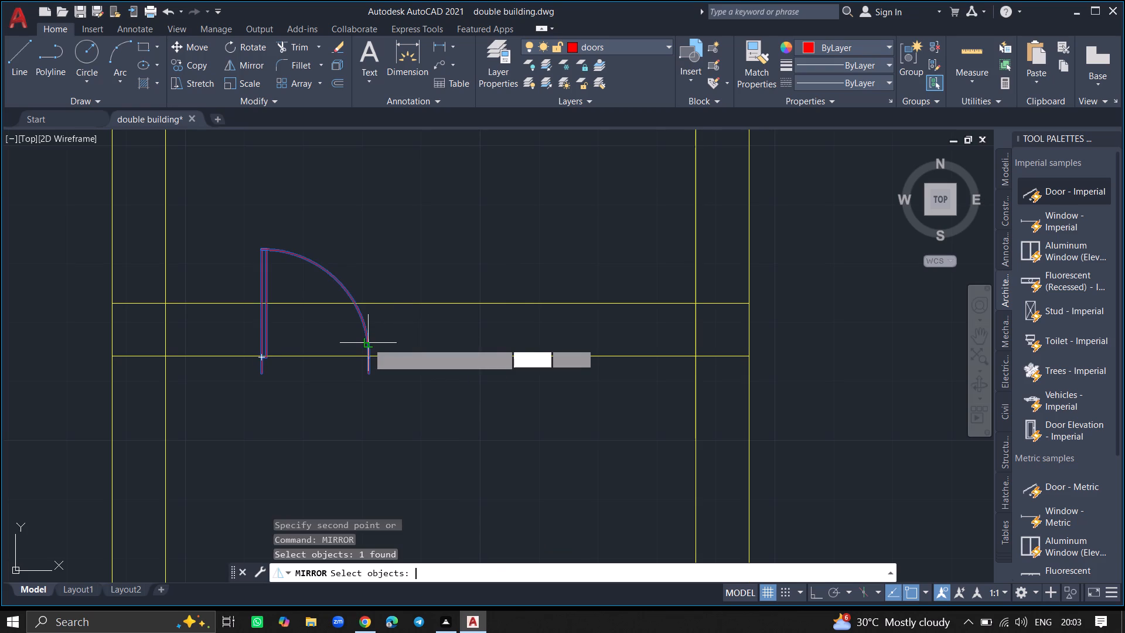
{"action": "left_click", "coordinate": [369, 374]}
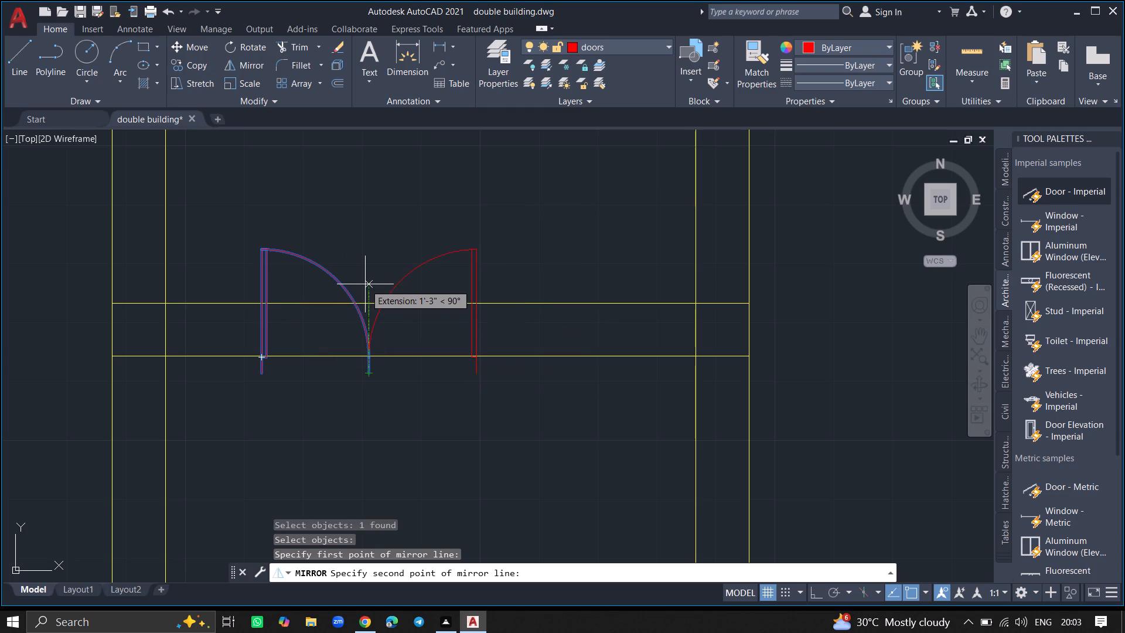
{"action": "left_click", "coordinate": [365, 284]}
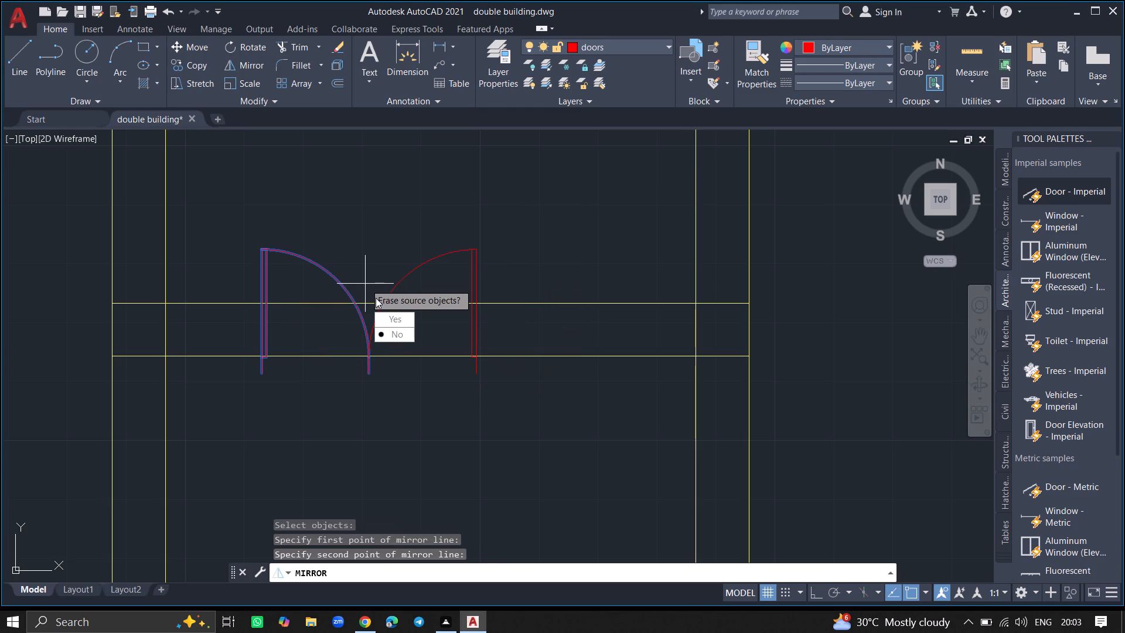
{"action": "left_click_drag", "start_coordinate": [386, 332], "coordinate": [365, 284]}
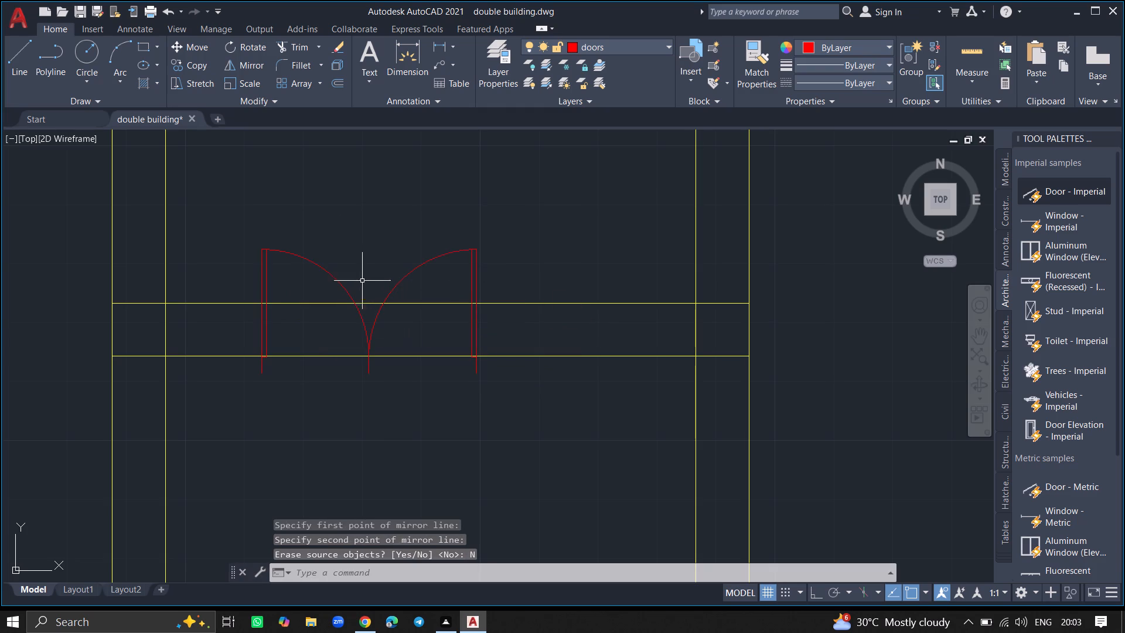
Save the drawing.
{"action": "scroll", "coordinate": [323, 213], "scroll_direction": "down", "scroll_amount": 5, "text": "ctrl"}
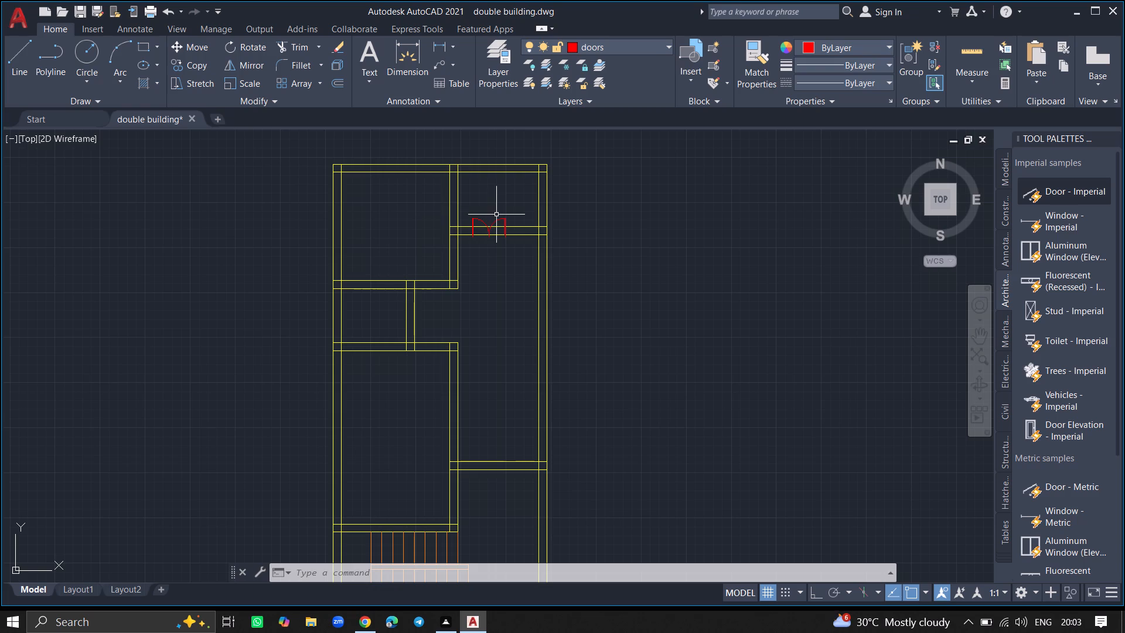
{"action": "key", "text": "ctrl+s"}
{"action": "key", "text": "ctrl+s"}
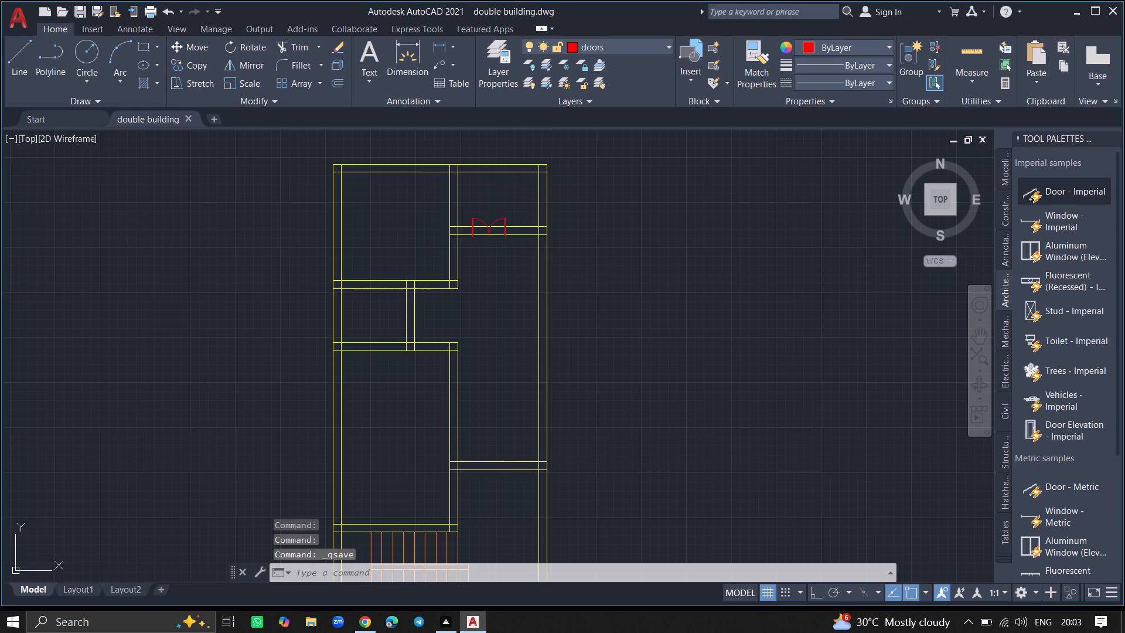
Copy the double door's right-hand leaf onto the wall between the small middle-left room and the large room below it.
{"action": "scroll", "coordinate": [499, 215], "scroll_direction": "up", "scroll_amount": 1, "text": "ctrl"}
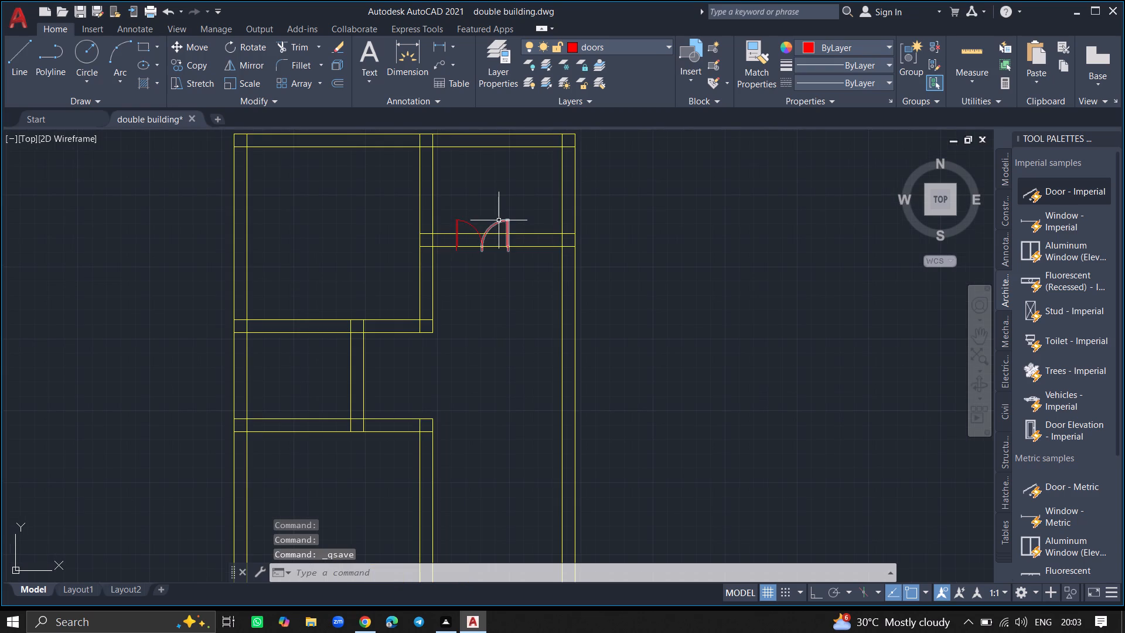
{"action": "left_click", "coordinate": [499, 220]}
{"action": "type", "text": "copy"}
{"action": "key", "text": "Return"}
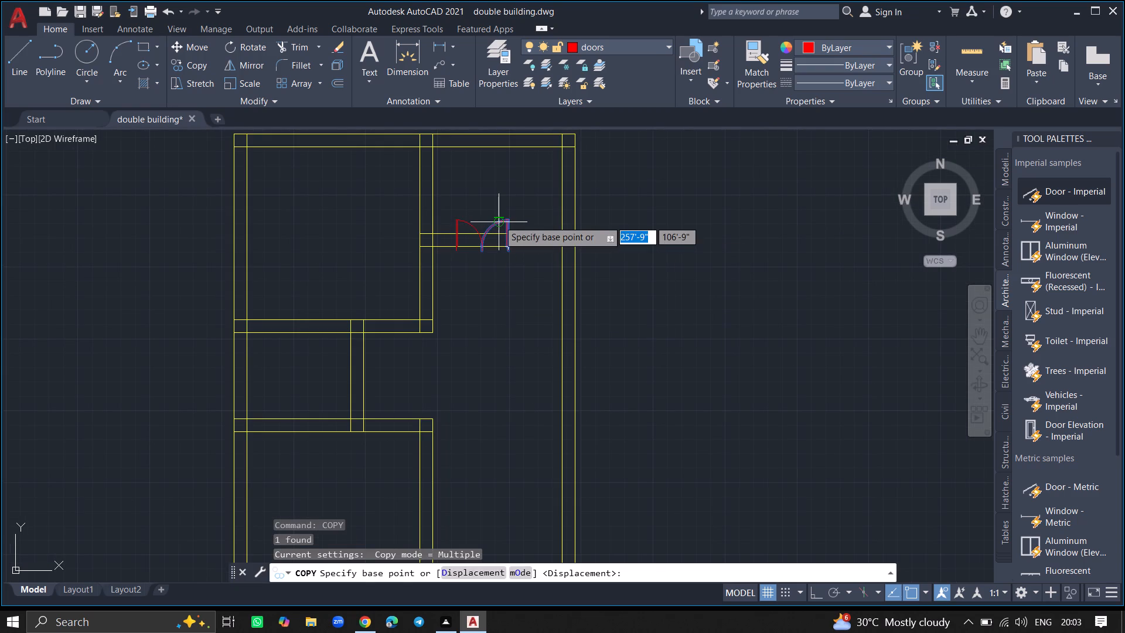
{"action": "left_click", "coordinate": [499, 220]}
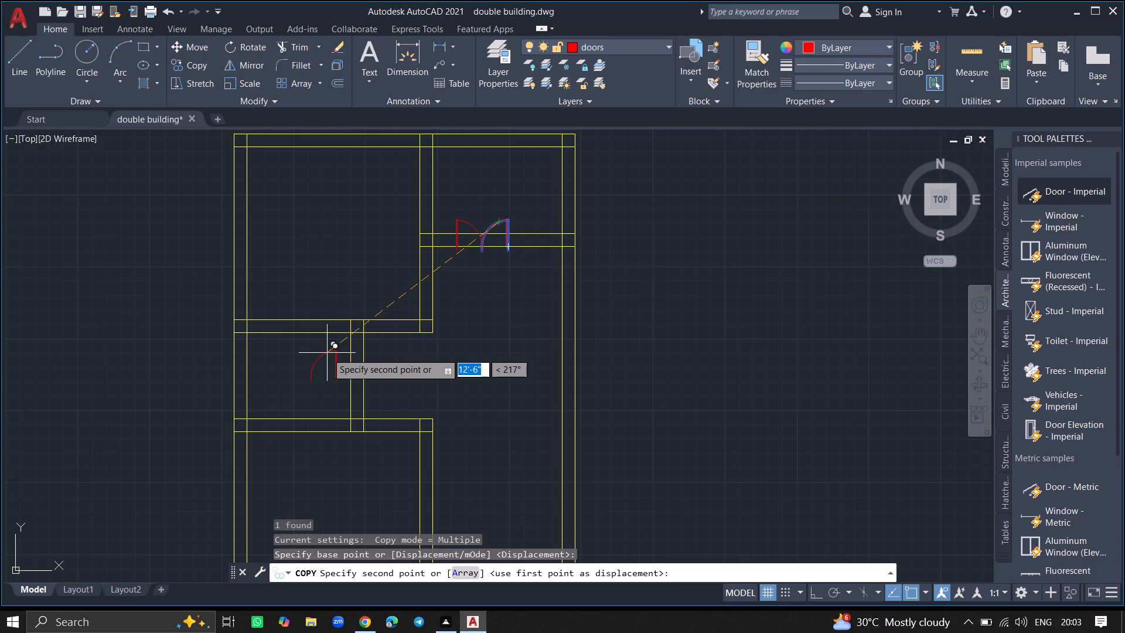
{"action": "scroll", "coordinate": [322, 402], "scroll_direction": "up", "scroll_amount": 4, "text": "ctrl"}
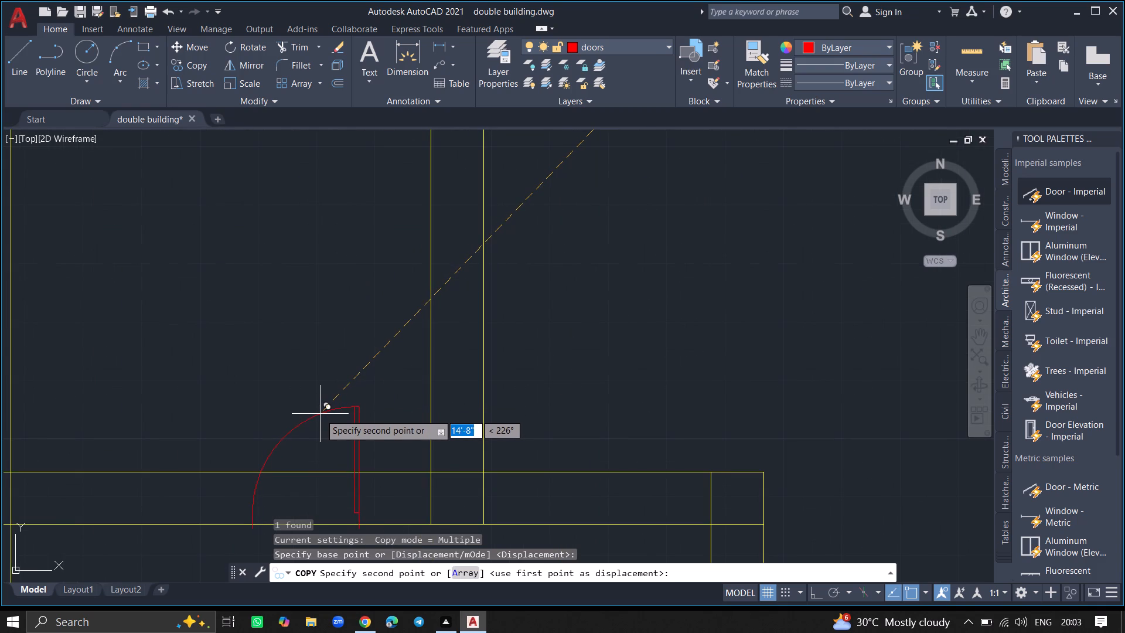
{"action": "left_click", "coordinate": [320, 412]}
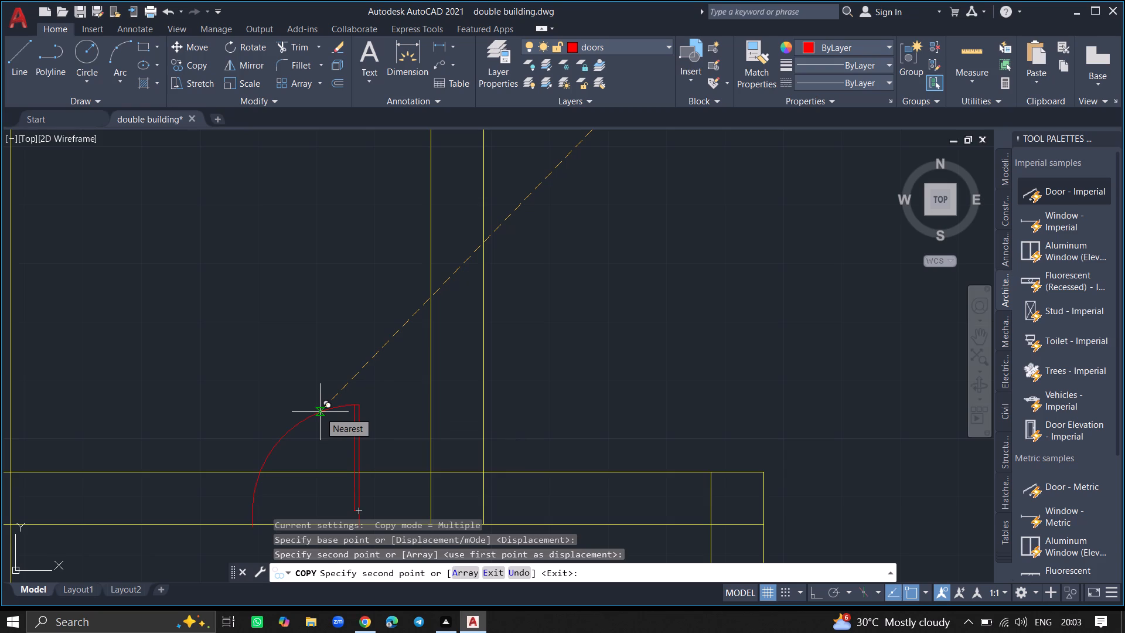
{"action": "key", "text": "Escape"}
{"action": "key", "text": "grave"}
{"action": "key", "text": "Escape"}
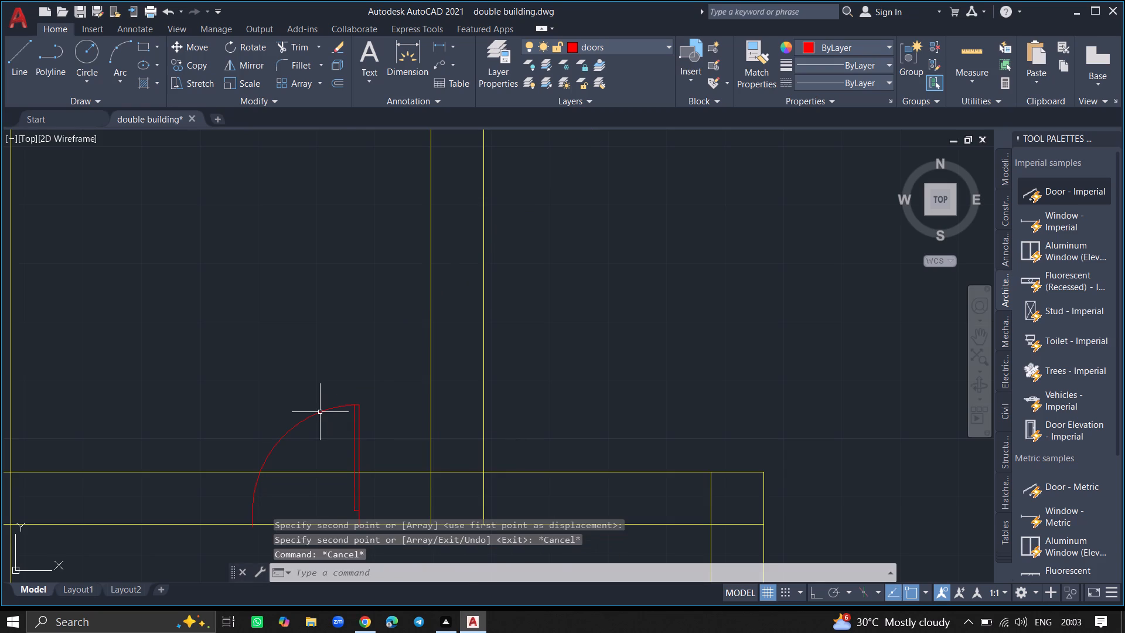
Trim both wall lines across the double door to open its doorway below the small upper-right room.
{"action": "scroll", "coordinate": [320, 412], "scroll_direction": "down", "scroll_amount": 7, "text": "ctrl"}
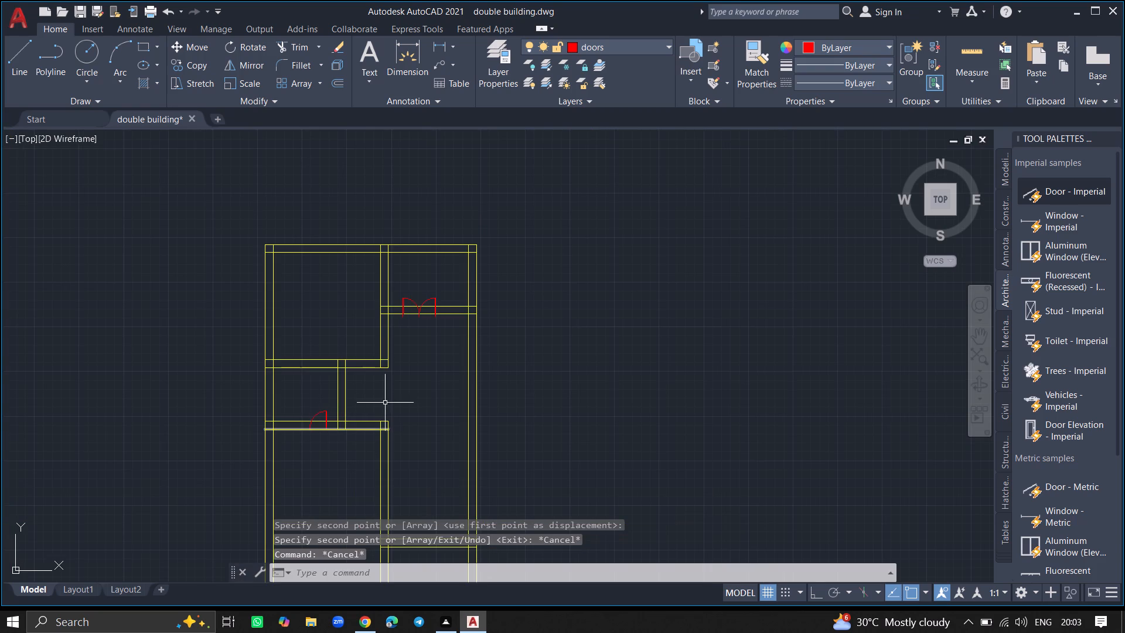
{"action": "scroll", "coordinate": [415, 315], "scroll_direction": "up", "scroll_amount": 3, "text": "ctrl"}
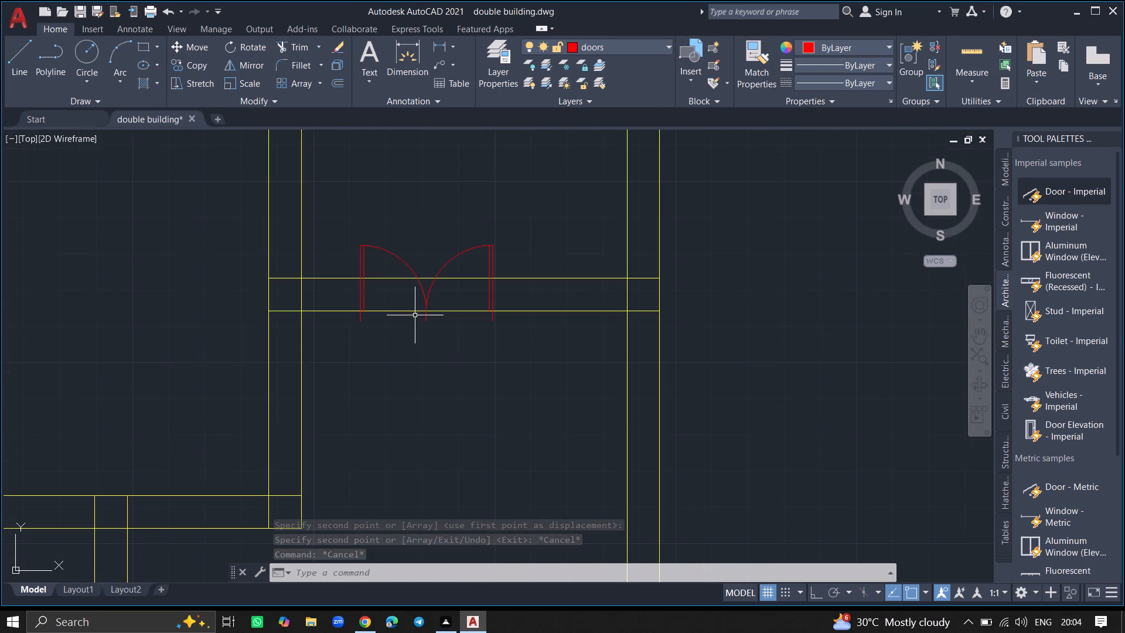
{"action": "type", "text": "trim"}
{"action": "key", "text": "Return"}
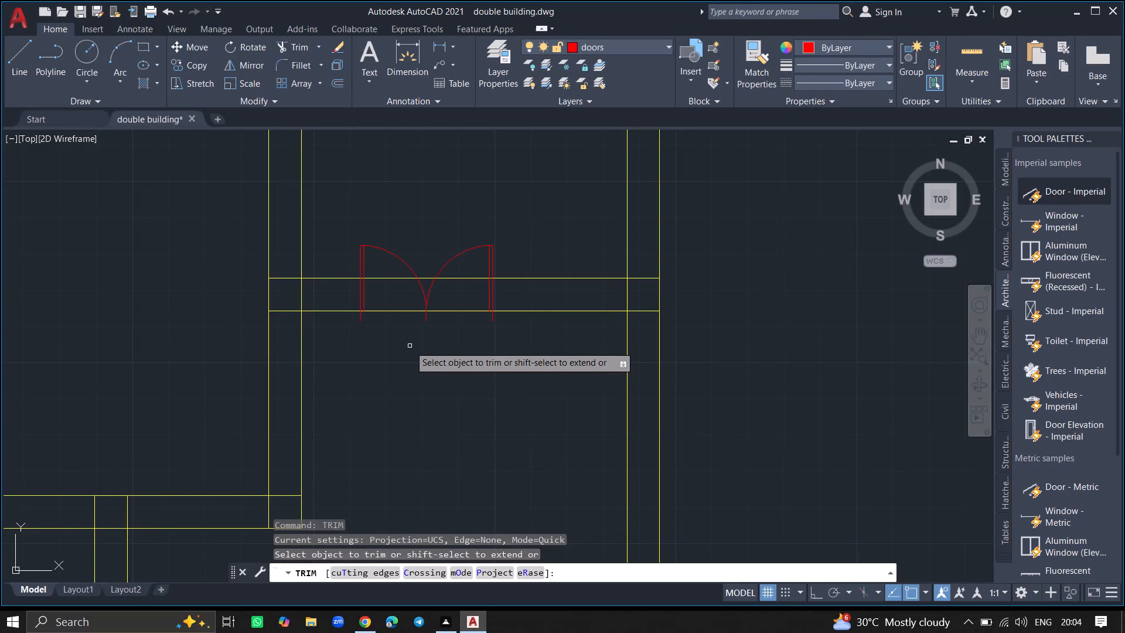
{"action": "left_click", "coordinate": [401, 311]}
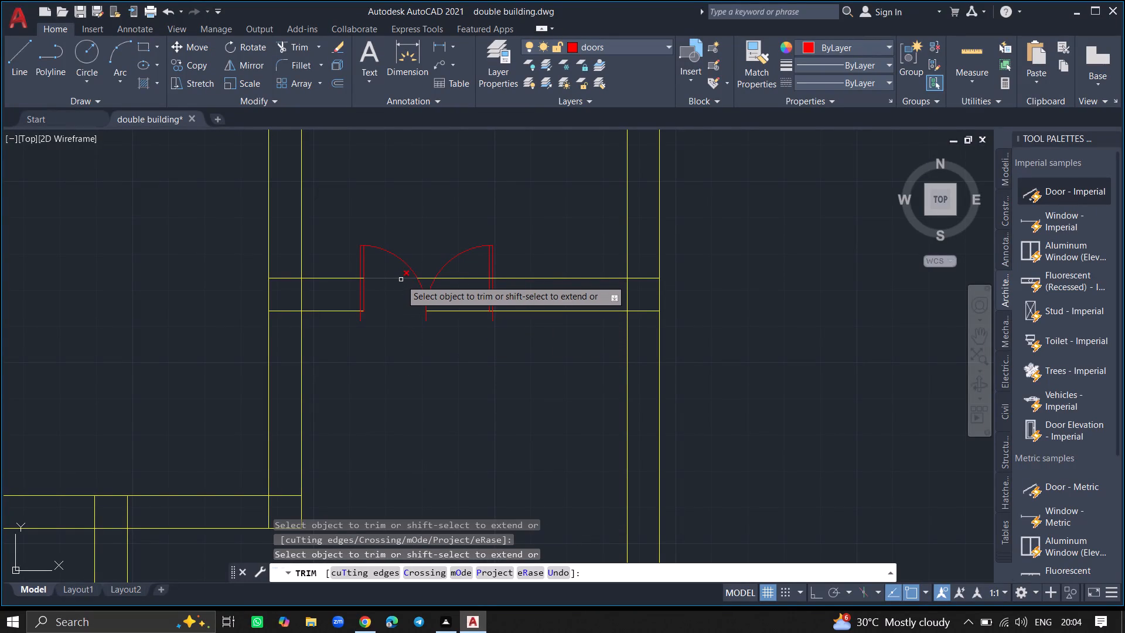
{"action": "left_click", "coordinate": [401, 280]}
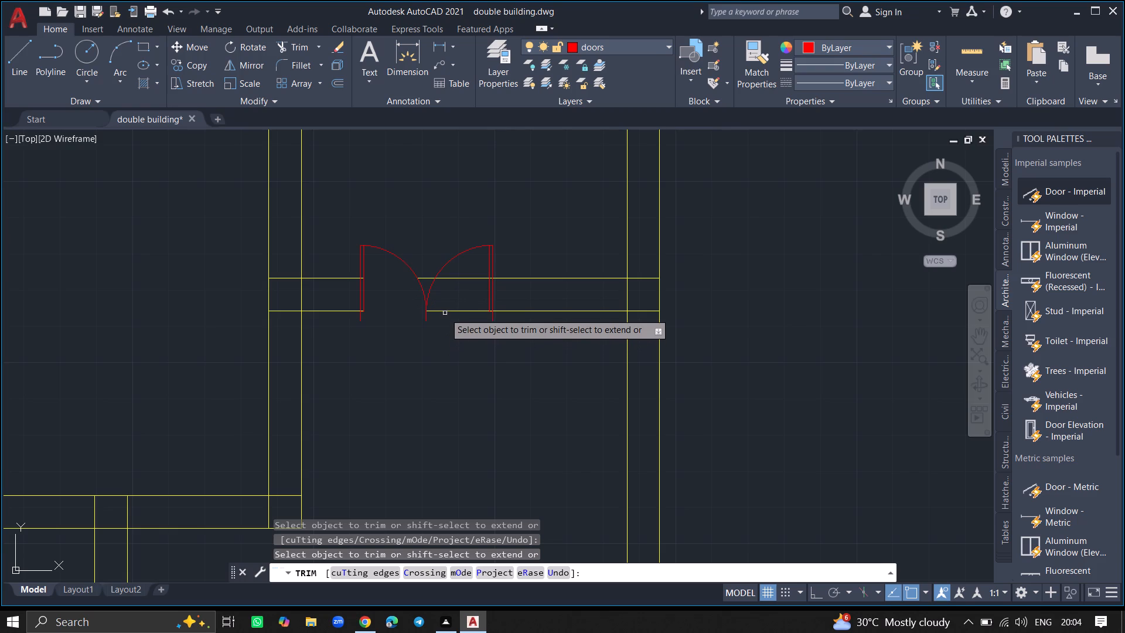
{"action": "left_click", "coordinate": [445, 313]}
{"action": "left_click", "coordinate": [425, 279]}
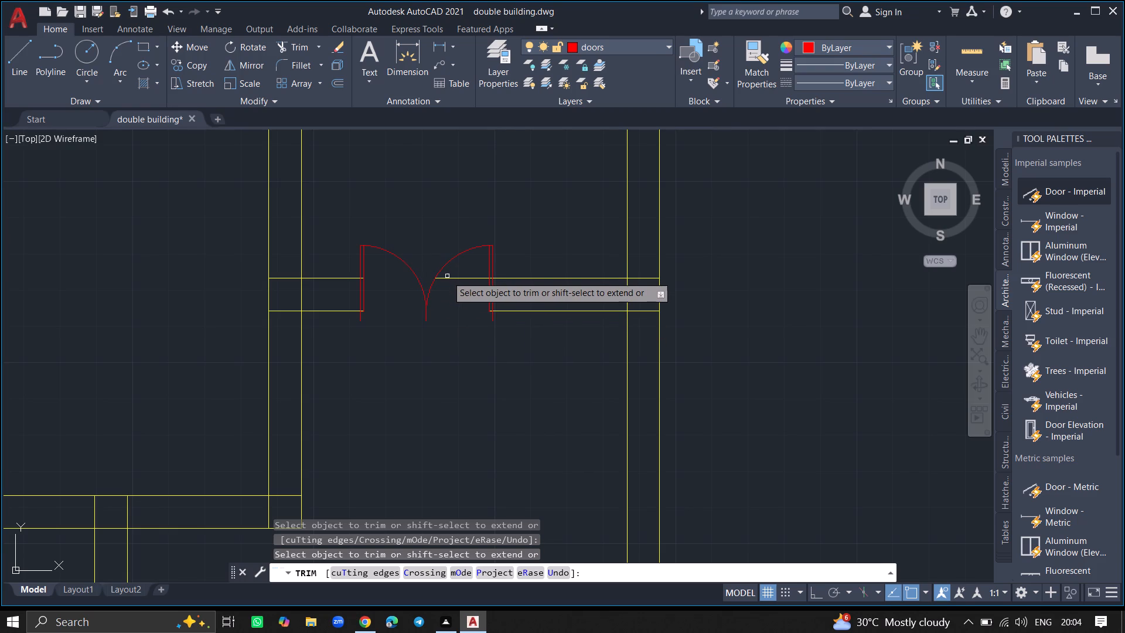
{"action": "left_click", "coordinate": [448, 278]}
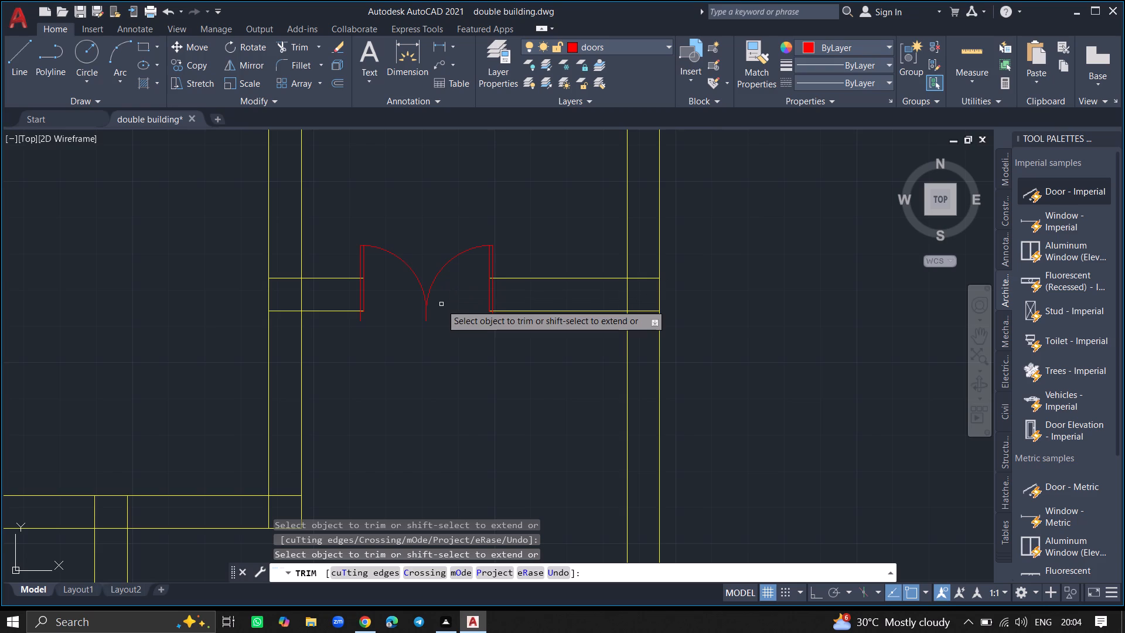
{"action": "key", "text": "Return"}
Trim both wall lines across the copied single door to open its doorway between the middle-left room and the large room.
{"action": "scroll", "coordinate": [411, 366], "scroll_direction": "down", "scroll_amount": 6, "text": "ctrl"}
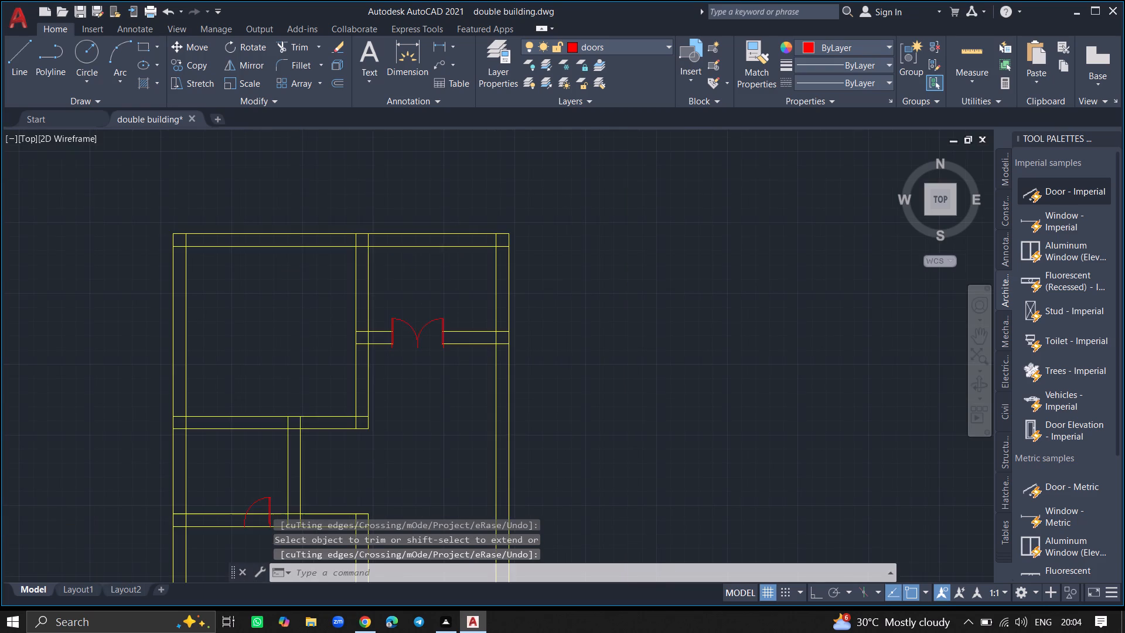
{"action": "scroll", "coordinate": [349, 429], "scroll_direction": "up", "scroll_amount": 7, "text": "ctrl"}
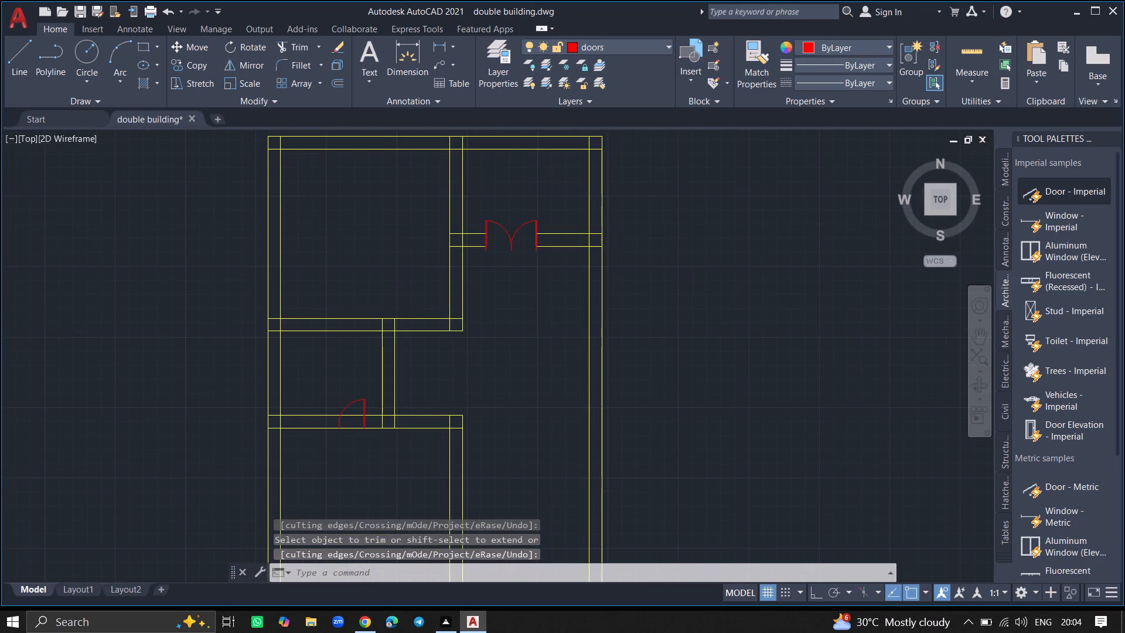
{"action": "type", "text": "tr"}
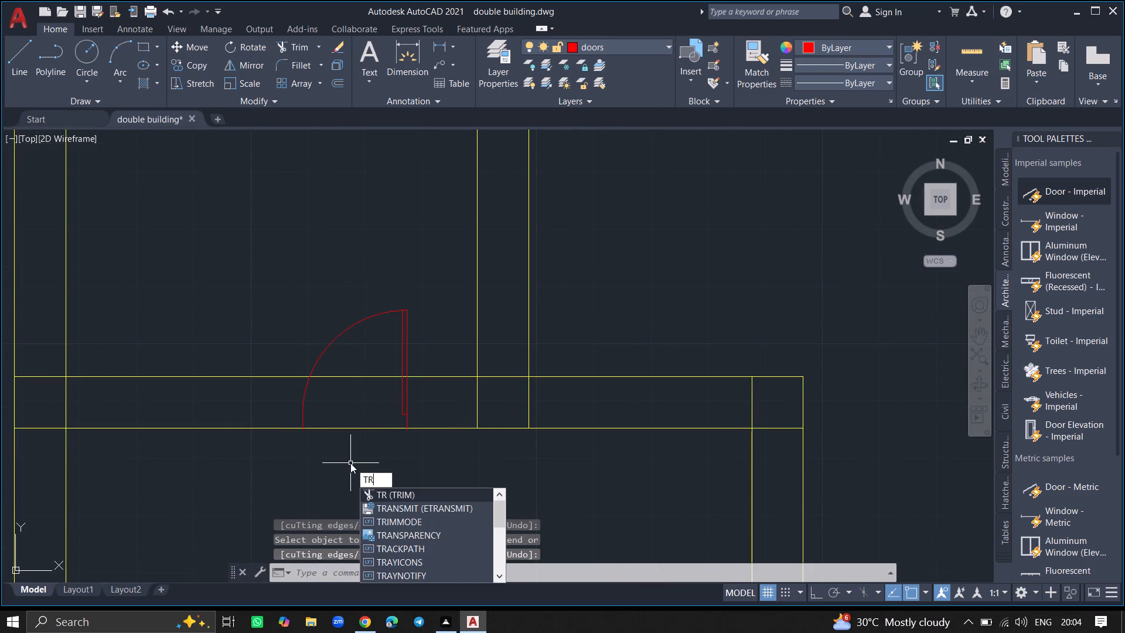
{"action": "key", "text": "Return"}
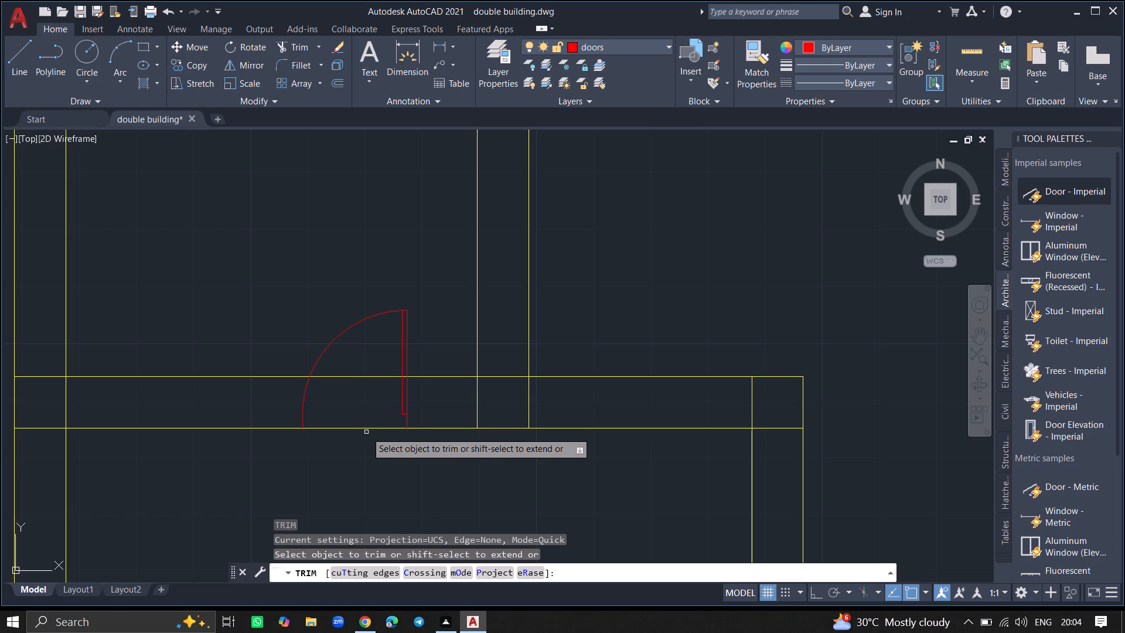
{"action": "left_click", "coordinate": [366, 427]}
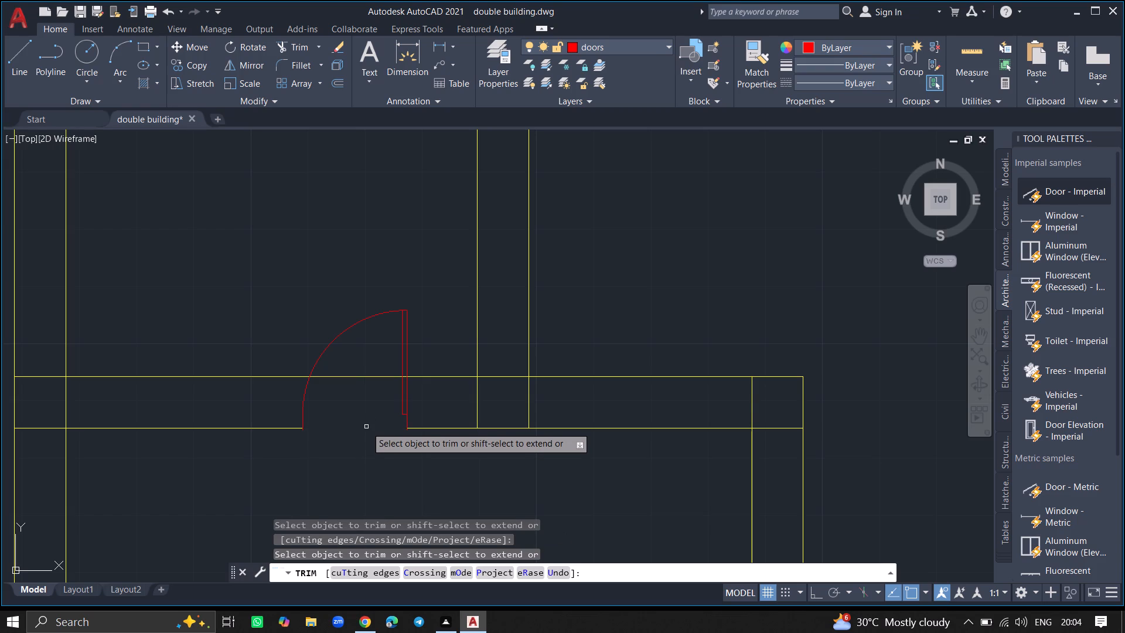
{"action": "left_click", "coordinate": [375, 378]}
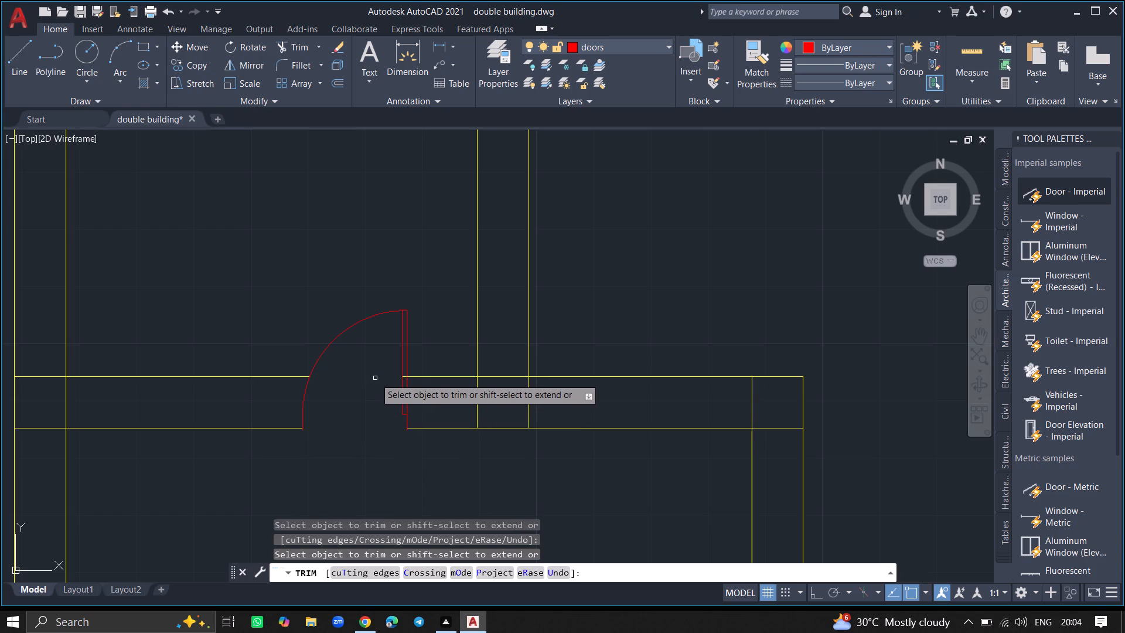
{"action": "key", "text": "Return"}
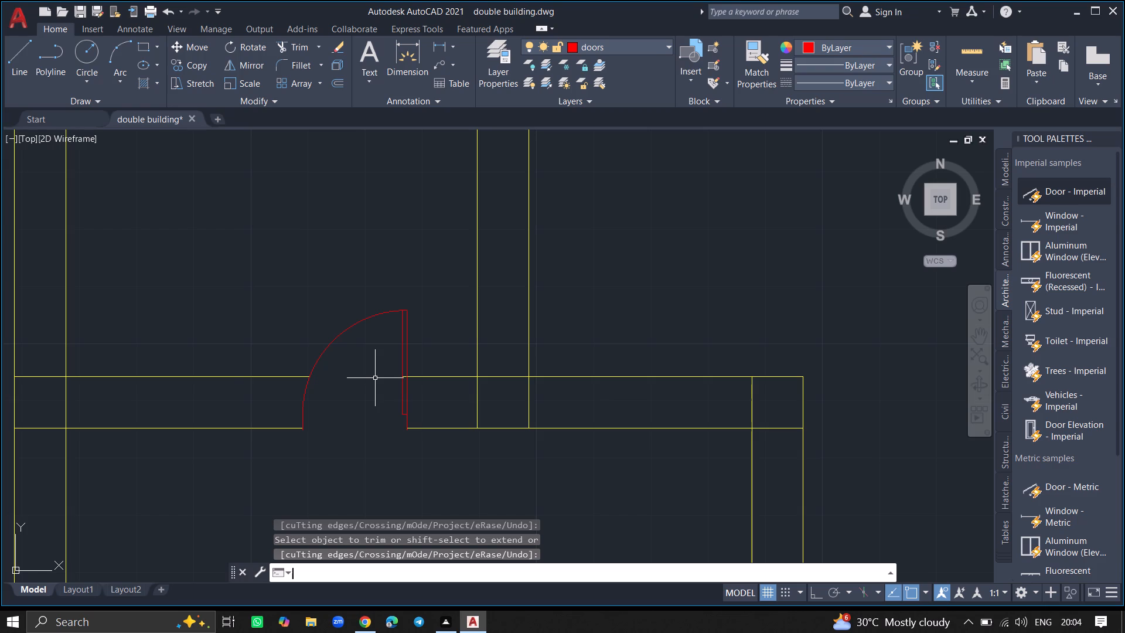
{"action": "scroll", "coordinate": [375, 378], "scroll_direction": "down", "scroll_amount": 6, "text": "ctrl"}
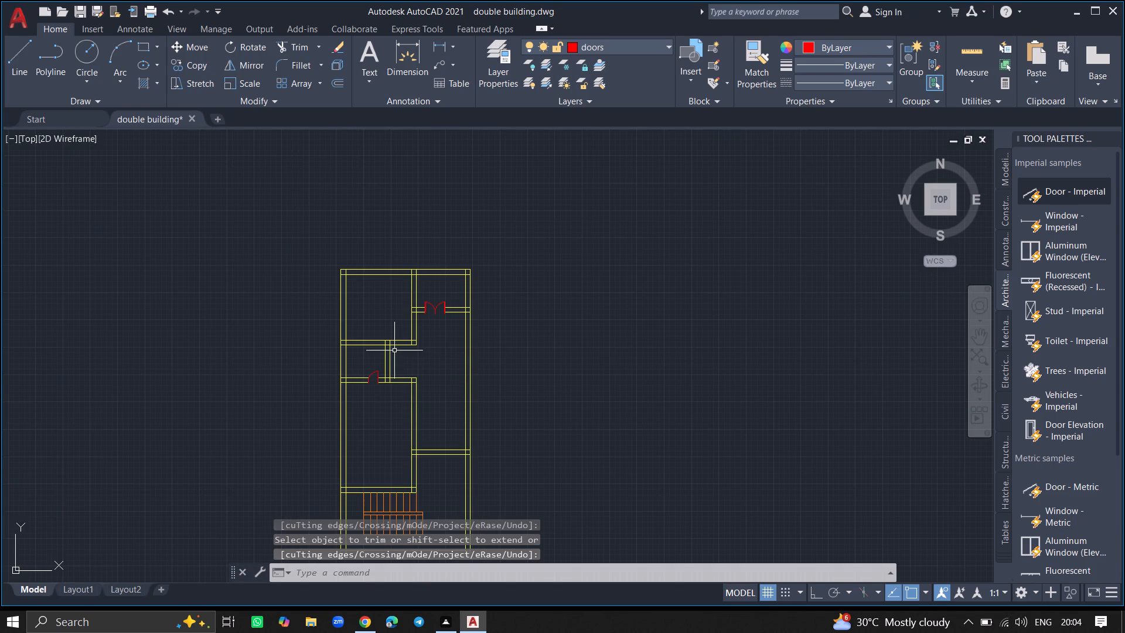
Trim the wall lines between the small middle-left room's right-hand corner and the vertical wall, including the leftover line inside that wall's end.
{"action": "scroll", "coordinate": [394, 350], "scroll_direction": "up", "scroll_amount": 5, "text": "ctrl"}
{"action": "type", "text": "trim"}
{"action": "key", "text": "Return"}
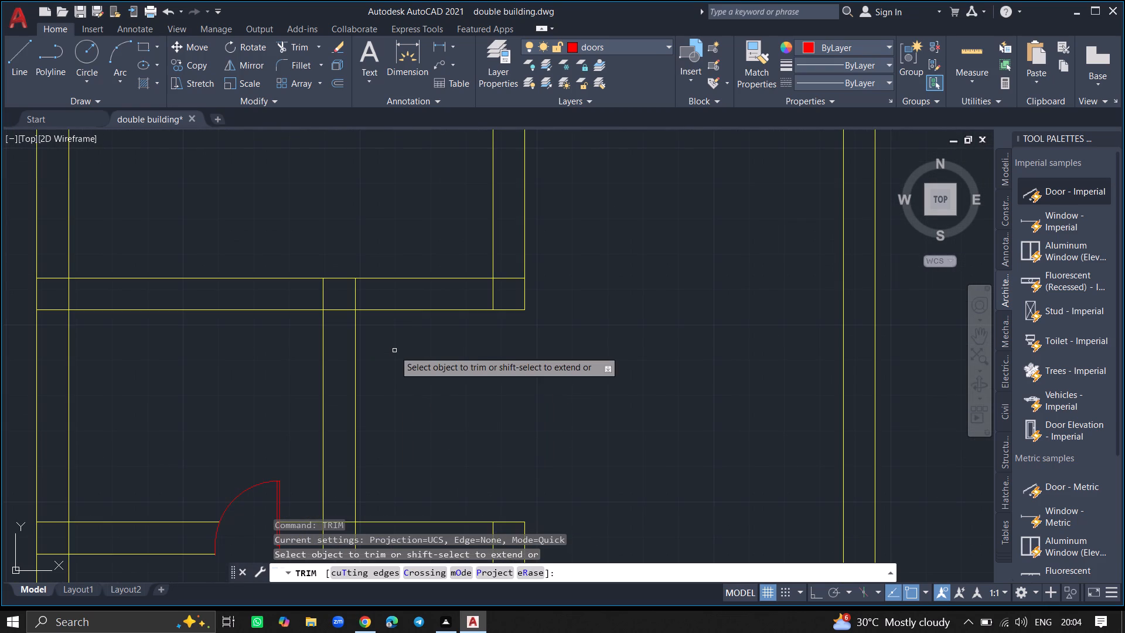
{"action": "left_click", "coordinate": [407, 311]}
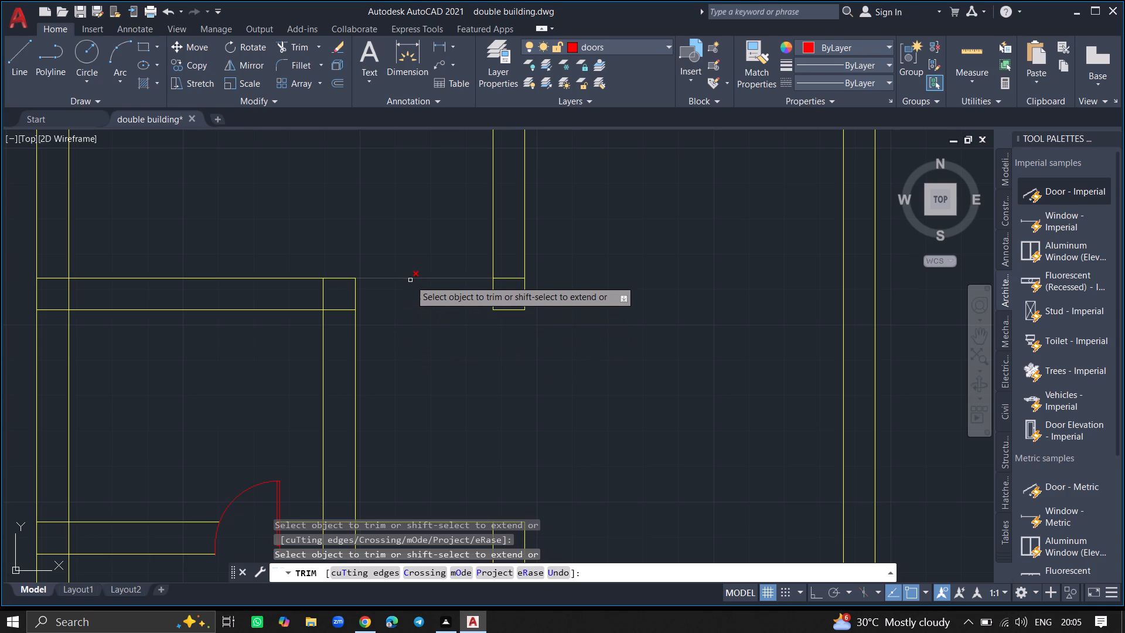
{"action": "left_click", "coordinate": [410, 280]}
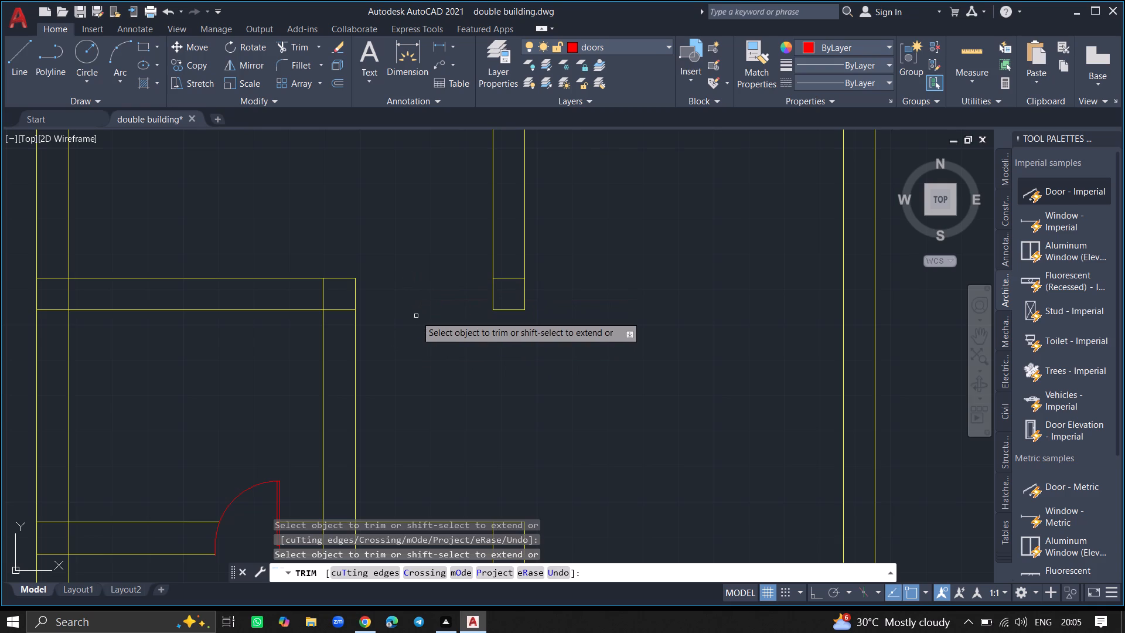
{"action": "left_click", "coordinate": [503, 280]}
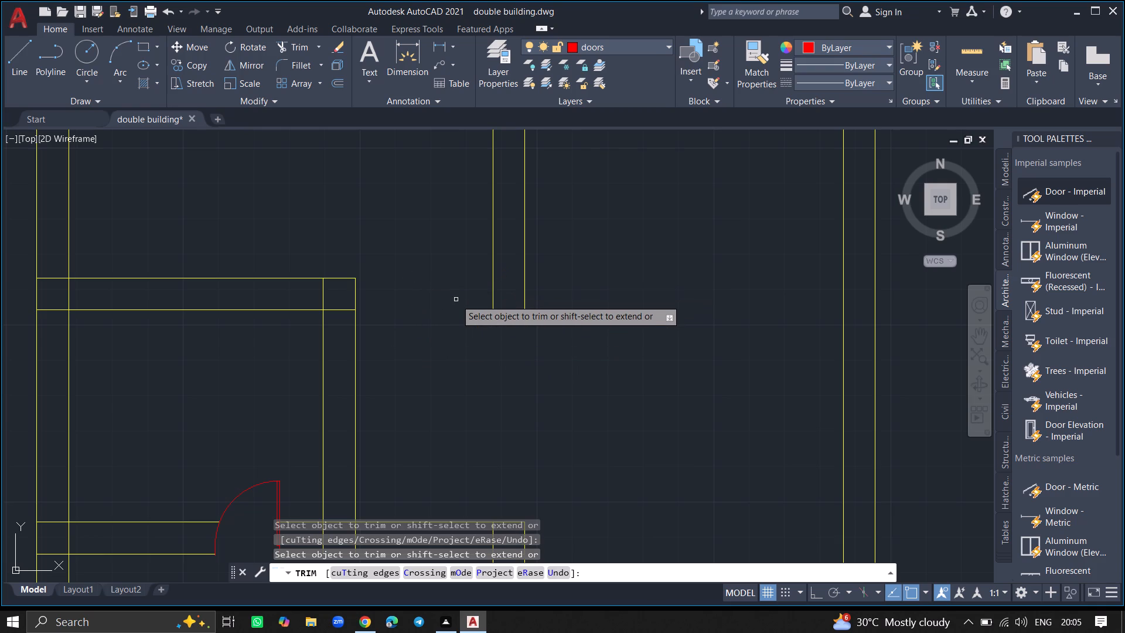
{"action": "key", "text": "Return"}
Insert a Door - Imperial block in the right-hand hall above its cross wall and set it to Open 90º.
{"action": "scroll", "coordinate": [453, 300], "scroll_direction": "down", "scroll_amount": 2, "text": "ctrl"}
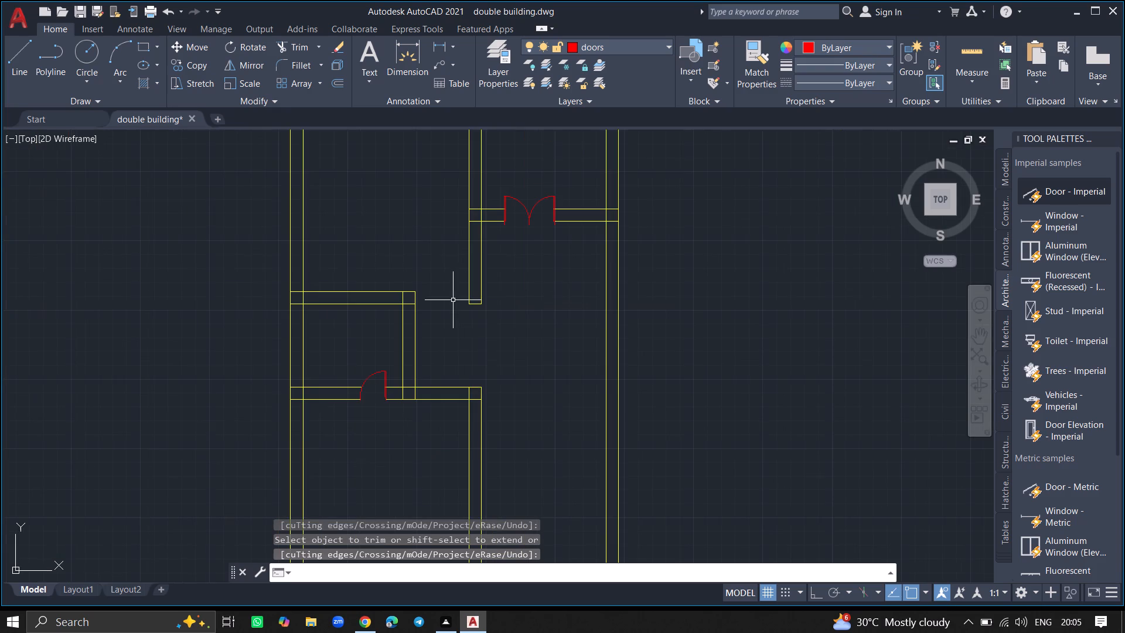
{"action": "scroll", "coordinate": [506, 353], "scroll_direction": "down", "scroll_amount": 4, "text": "ctrl"}
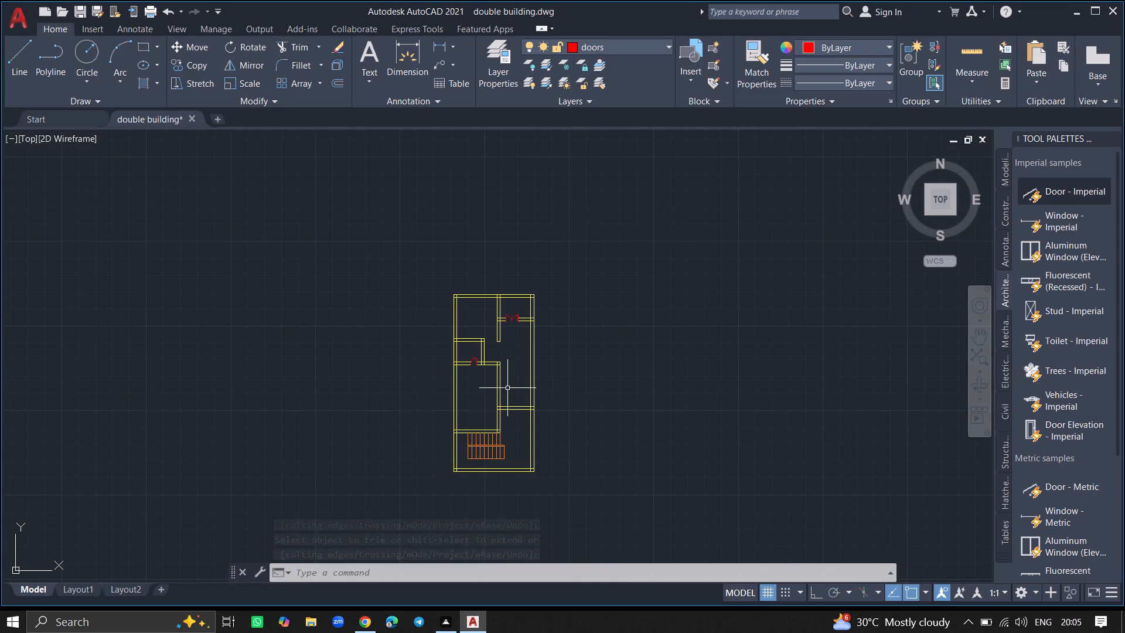
{"action": "scroll", "coordinate": [507, 388], "scroll_direction": "up", "scroll_amount": 3, "text": "ctrl"}
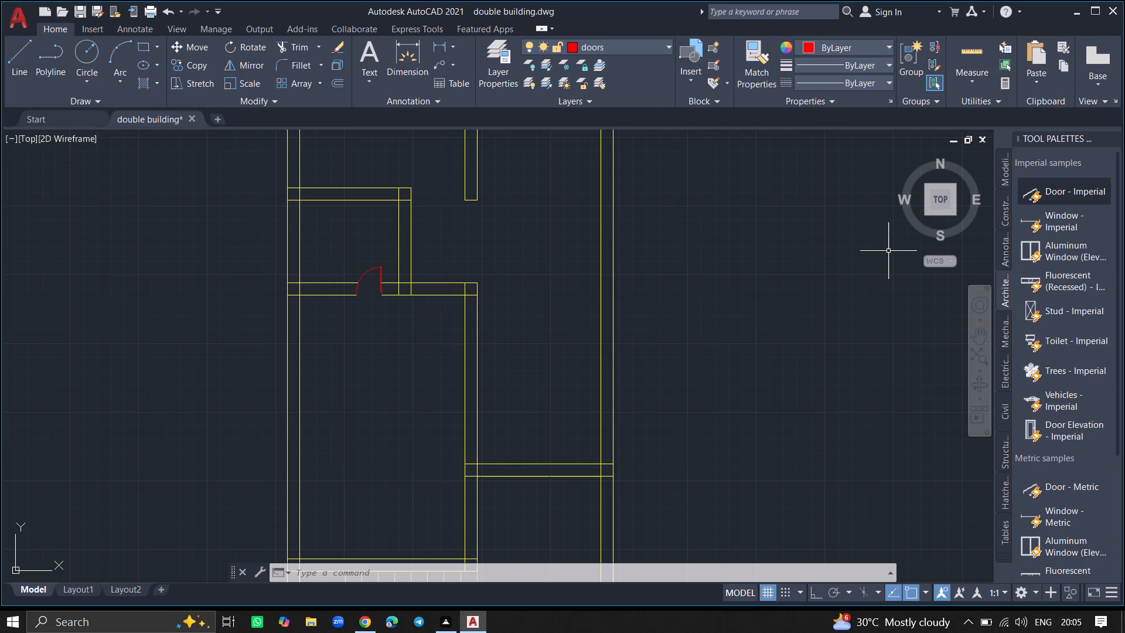
{"action": "left_click", "coordinate": [1089, 188]}
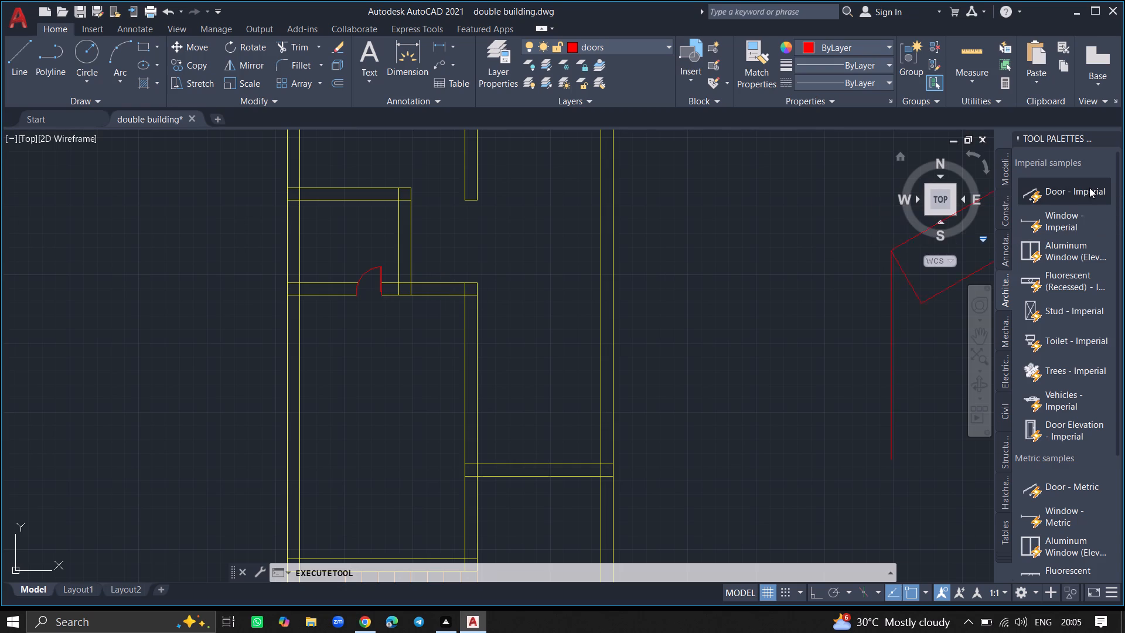
{"action": "left_click", "coordinate": [533, 379]}
{"action": "left_click", "coordinate": [533, 379]}
{"action": "scroll", "coordinate": [533, 379], "scroll_direction": "down", "scroll_amount": 3, "text": "ctrl"}
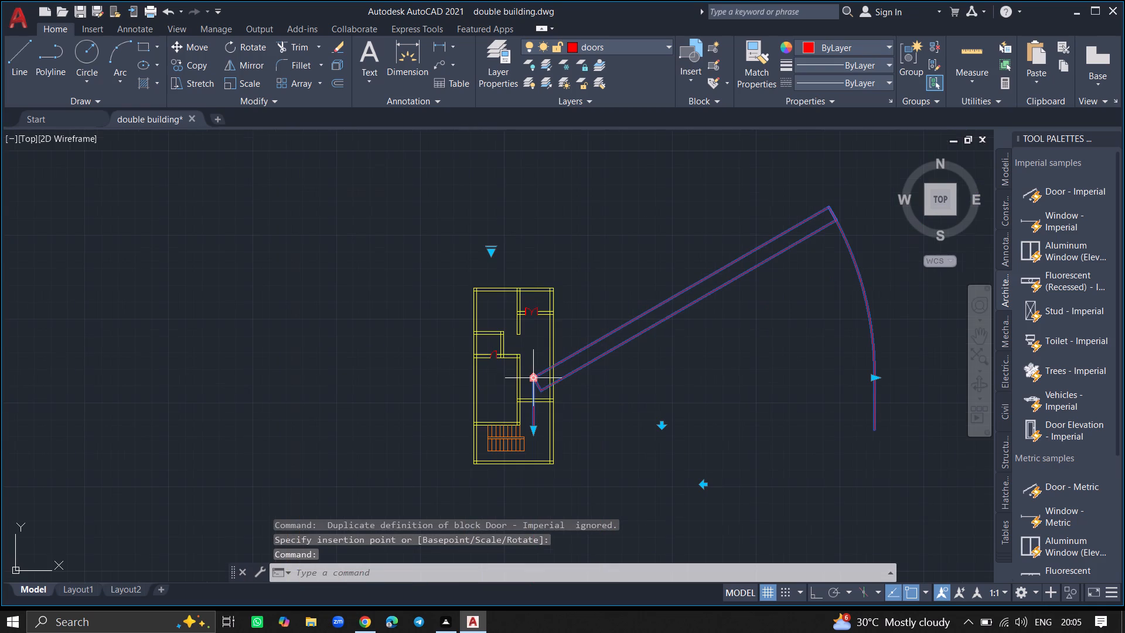
{"action": "left_click", "coordinate": [490, 252]}
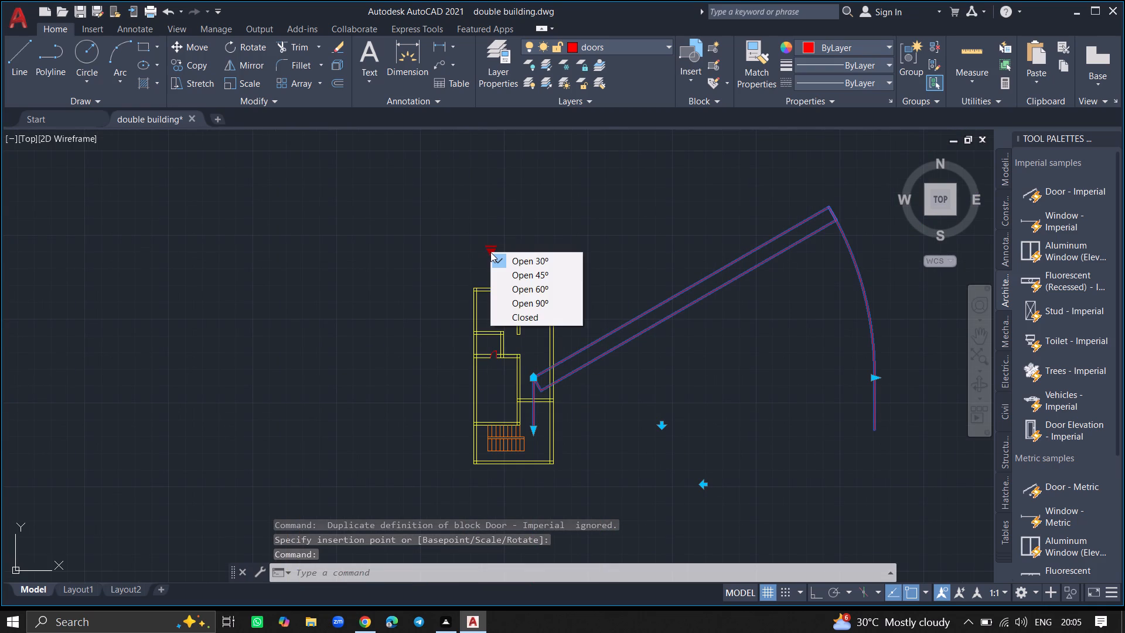
{"action": "left_click", "coordinate": [506, 298]}
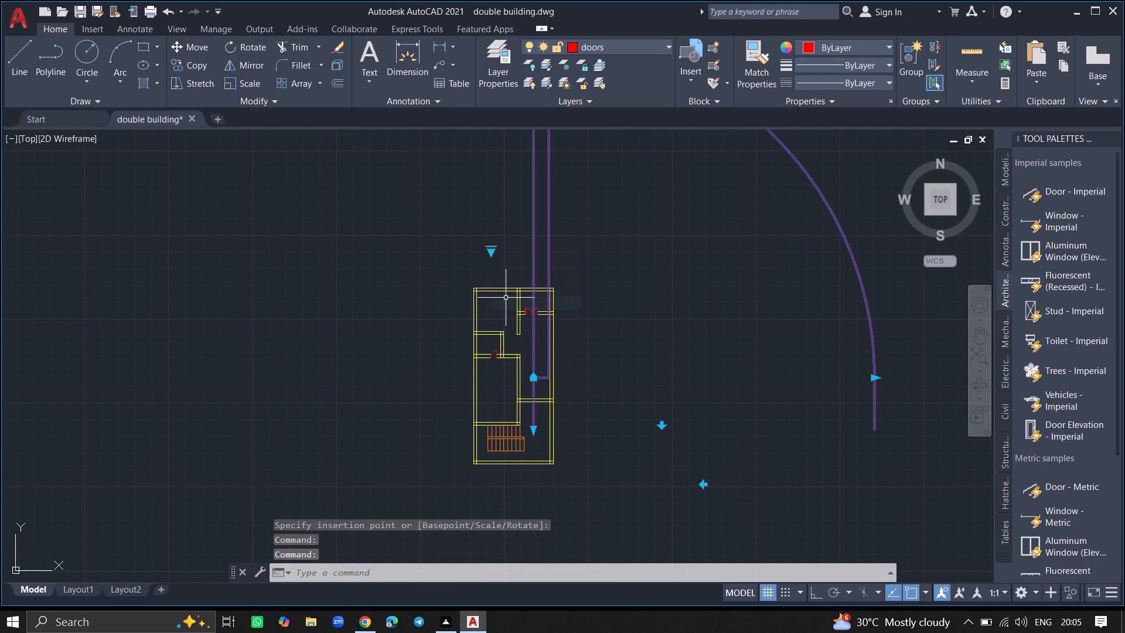
{"action": "key", "text": "Escape"}
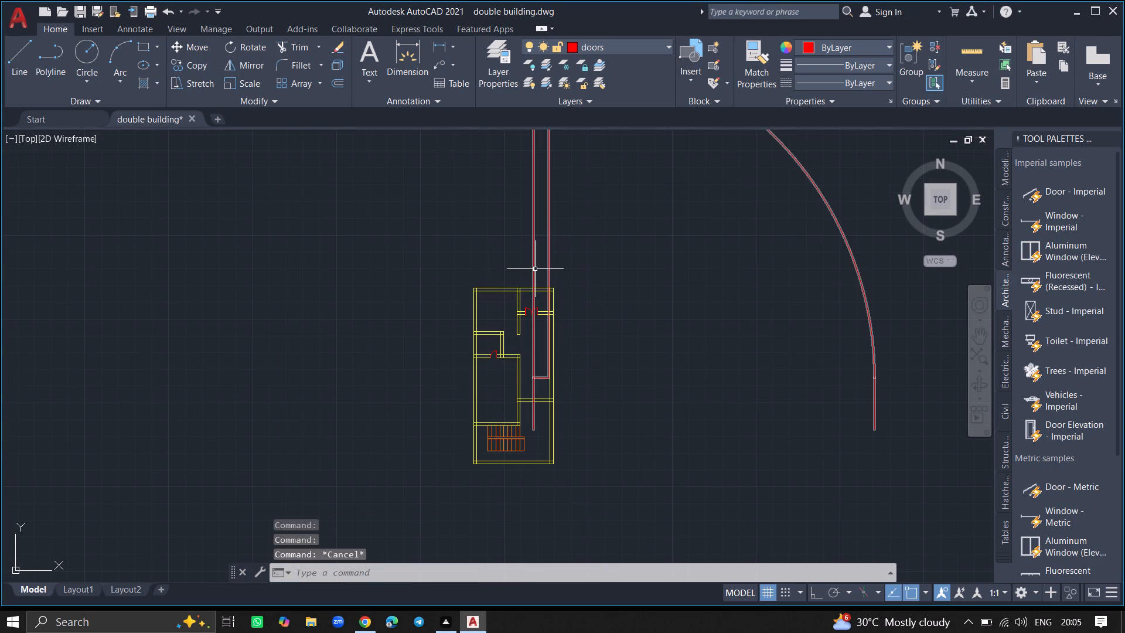
Scale the new door block down freehand to a small door just above the building's top wall.
{"action": "left_click", "coordinate": [535, 268]}
{"action": "type", "text": "sc"}
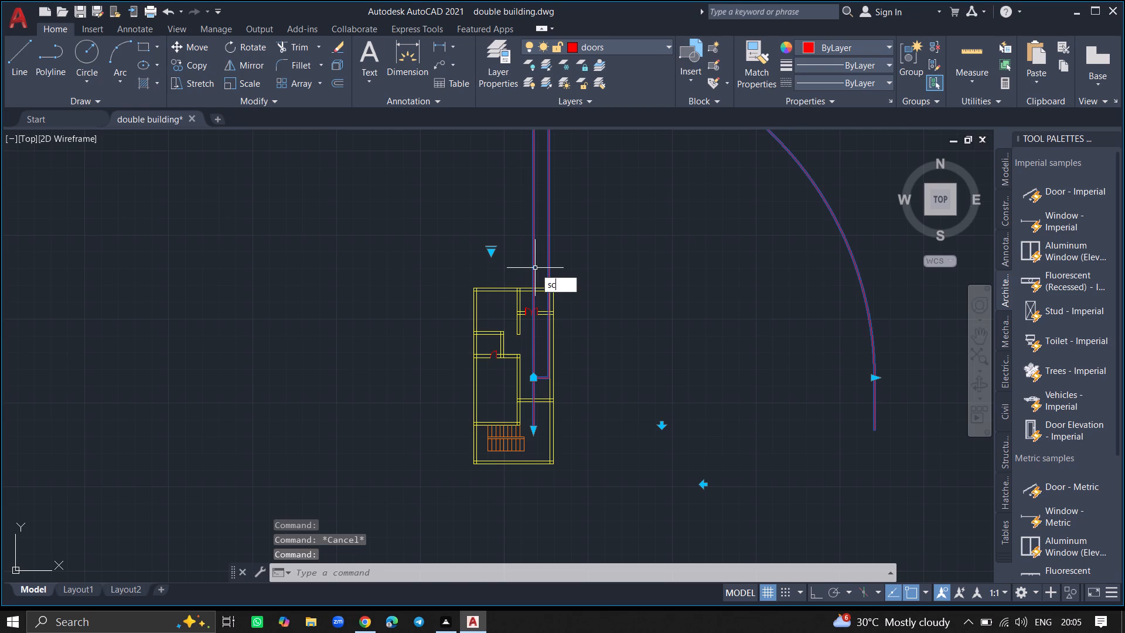
{"action": "key", "text": "Return"}
{"action": "left_click", "coordinate": [535, 268]}
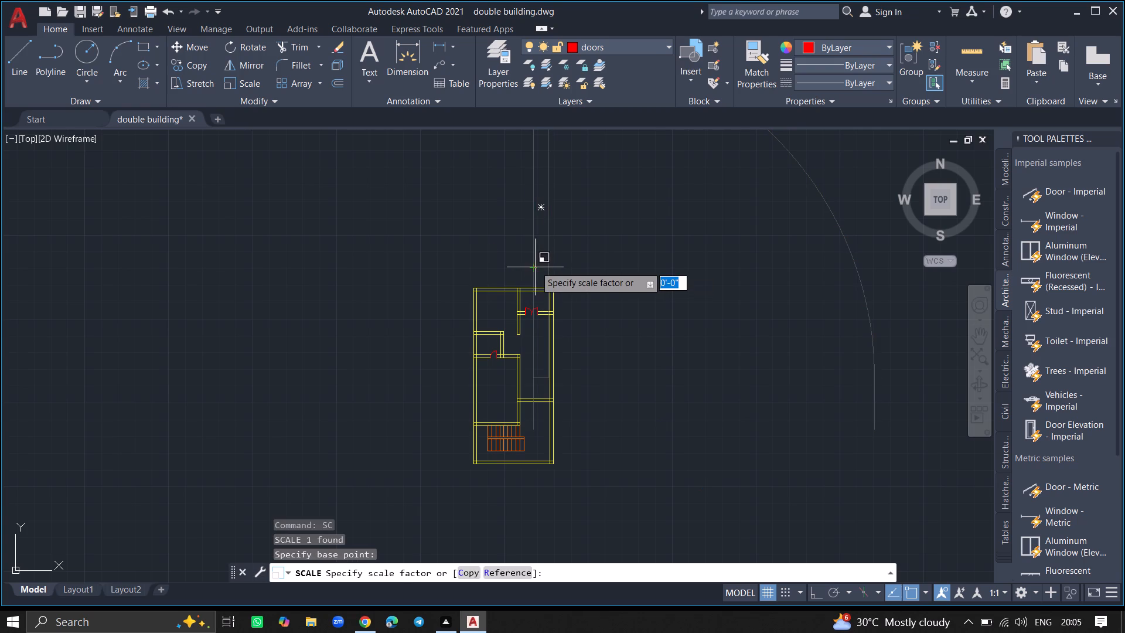
{"action": "scroll", "coordinate": [538, 254], "scroll_direction": "up", "scroll_amount": 3, "text": "ctrl"}
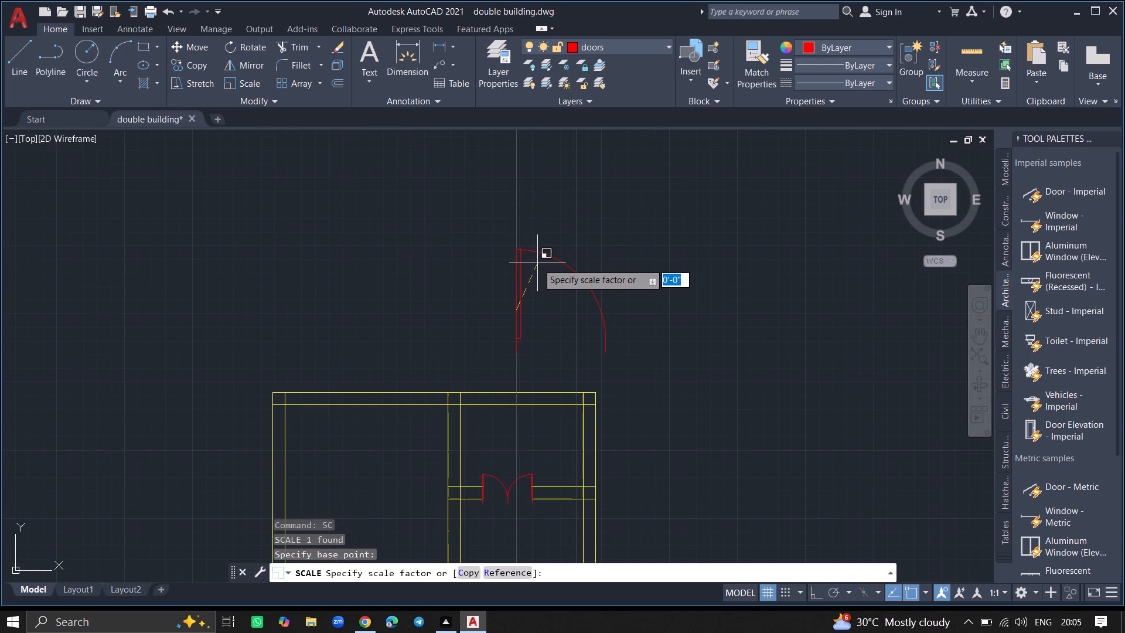
{"action": "scroll", "coordinate": [537, 263], "scroll_direction": "down", "scroll_amount": 2, "text": "ctrl"}
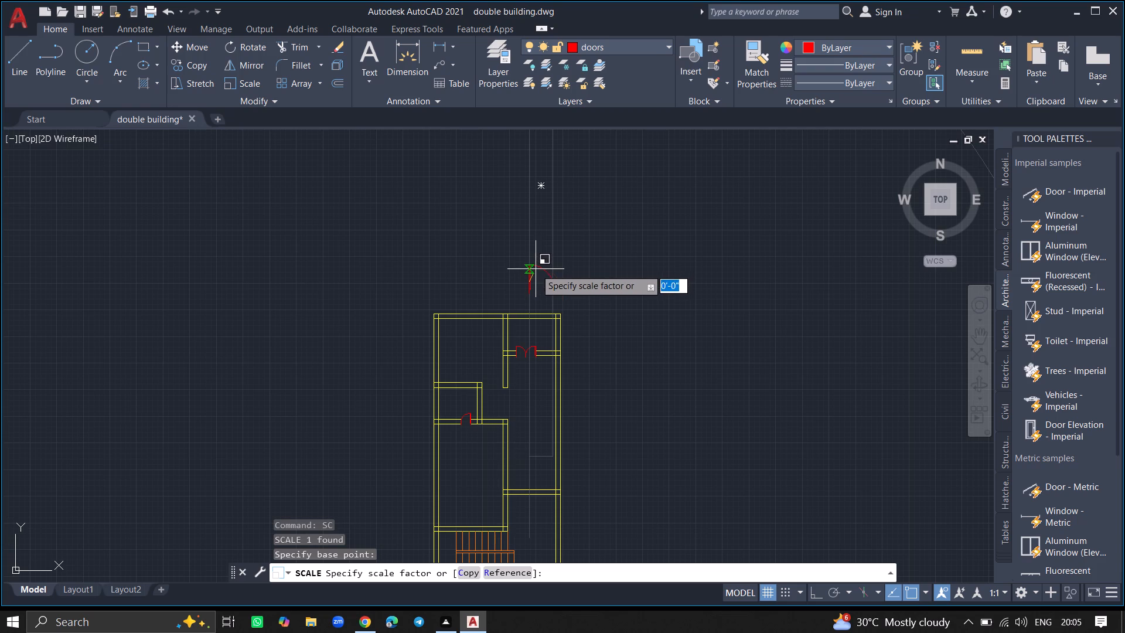
{"action": "left_click", "coordinate": [536, 269]}
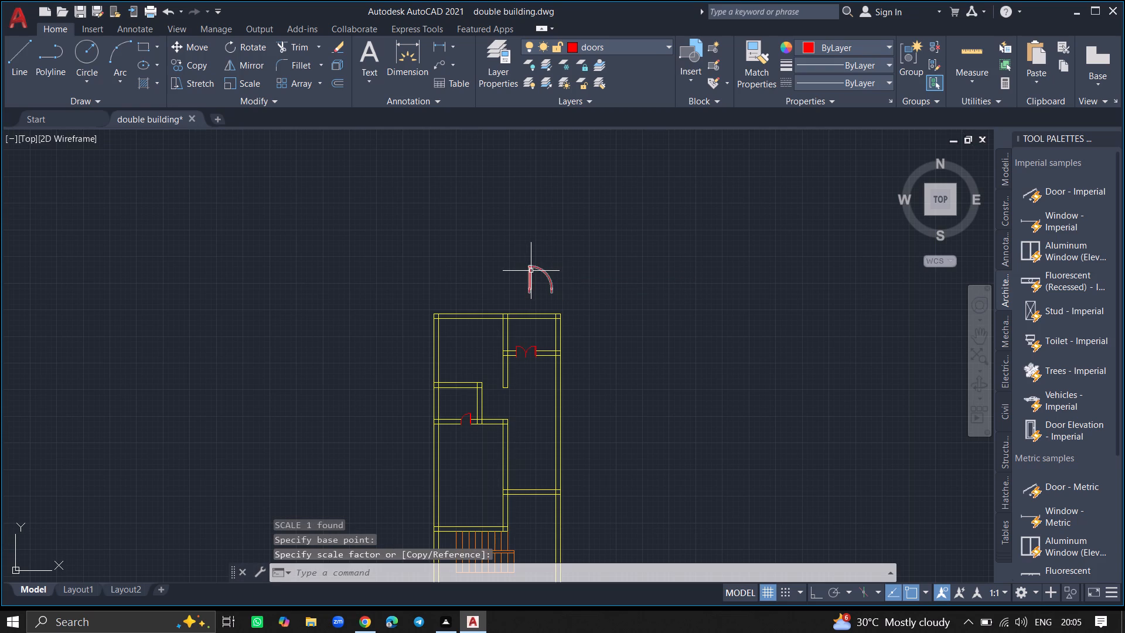
Rotate the scaled door 180° with Ortho on so that it swings downwards.
{"action": "left_click", "coordinate": [531, 271]}
{"action": "type", "text": "rotate"}
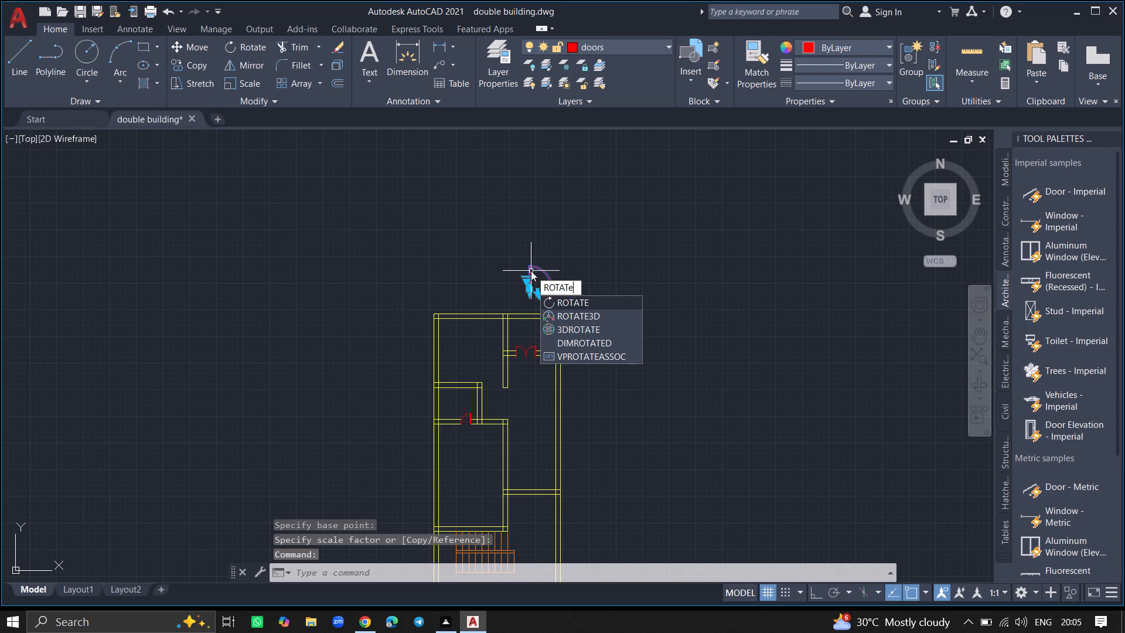
{"action": "key", "text": "Return"}
{"action": "left_click", "coordinate": [531, 271]}
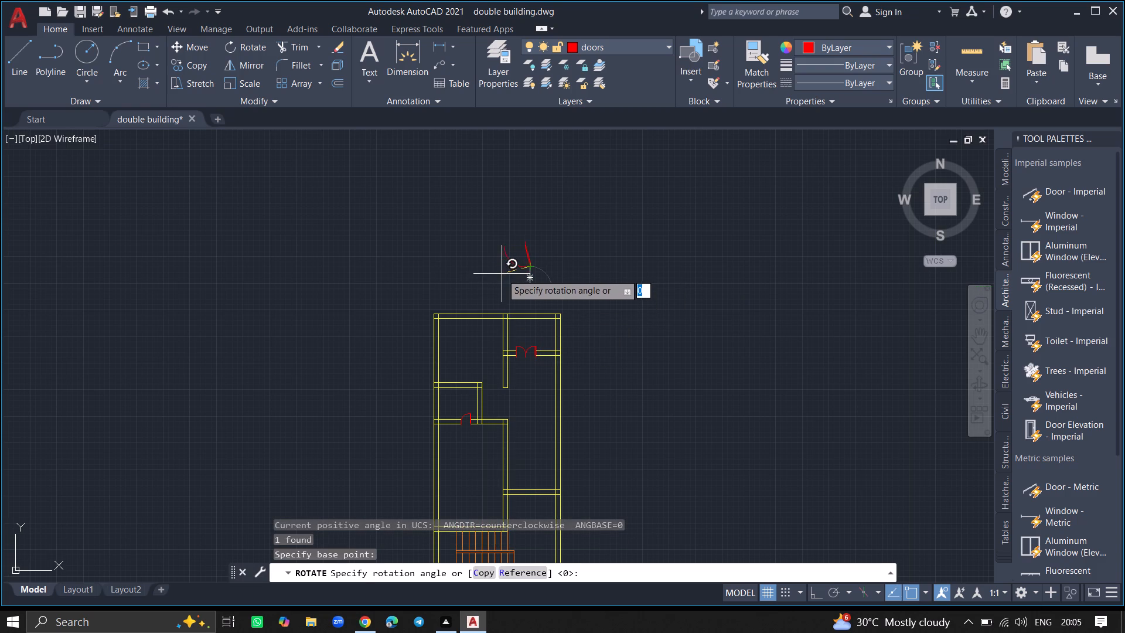
{"action": "scroll", "coordinate": [500, 268], "scroll_direction": "up", "scroll_amount": 4, "text": "ctrl"}
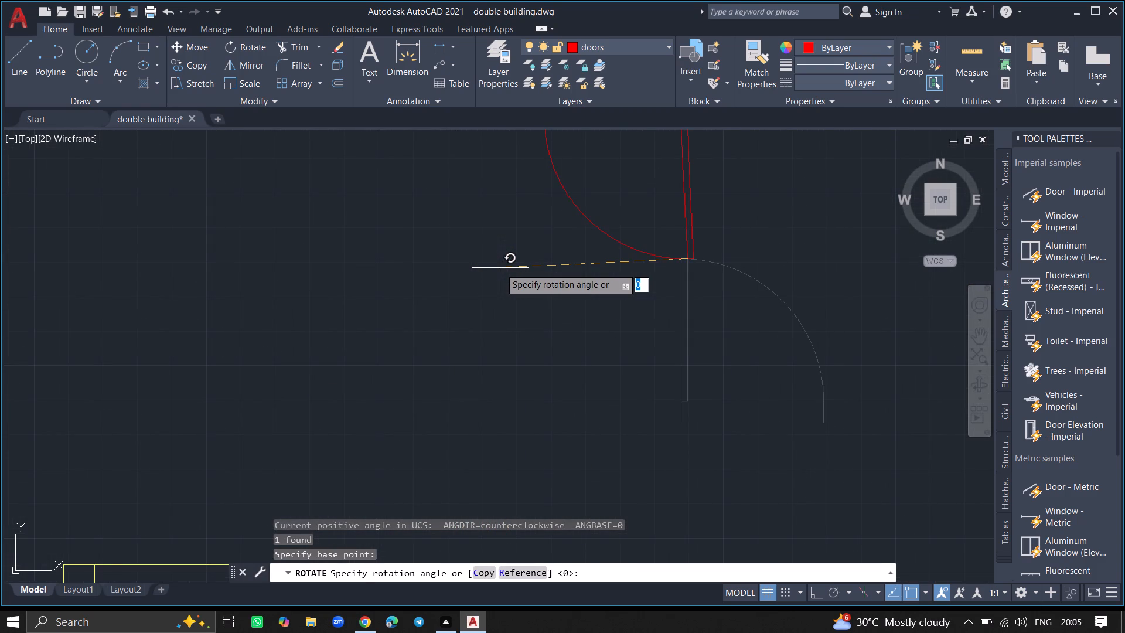
{"action": "key", "text": "F8"}
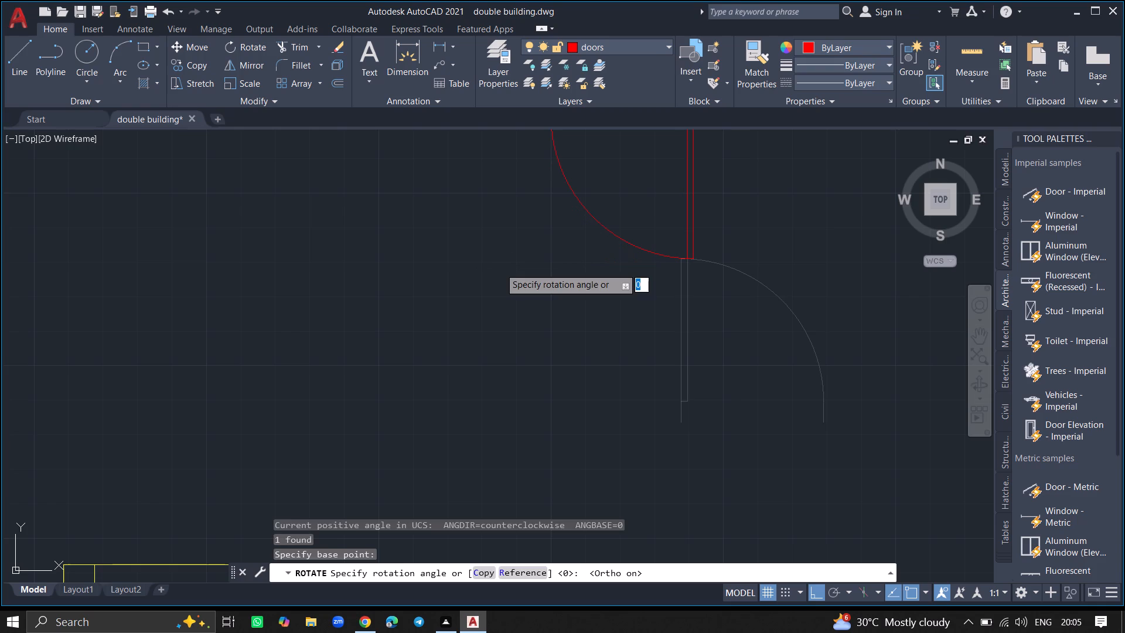
{"action": "left_click", "coordinate": [500, 268]}
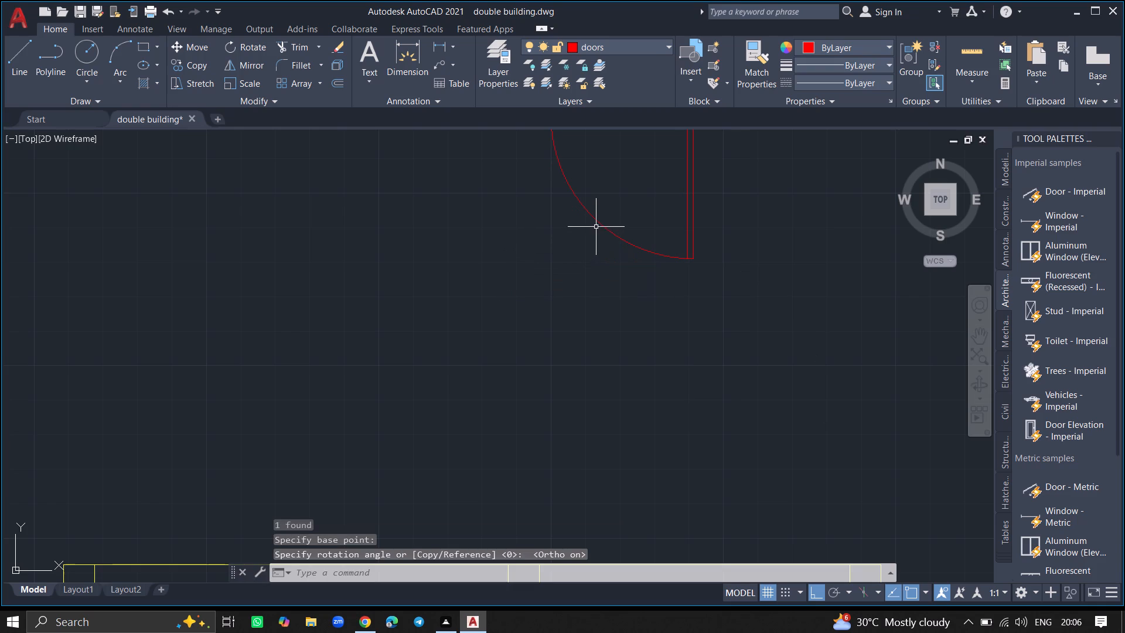
Move the rotated door, with Ortho off, to the large room's top wall near its upper-right corner.
{"action": "left_click", "coordinate": [598, 224]}
{"action": "type", "text": "move"}
{"action": "key", "text": "Return"}
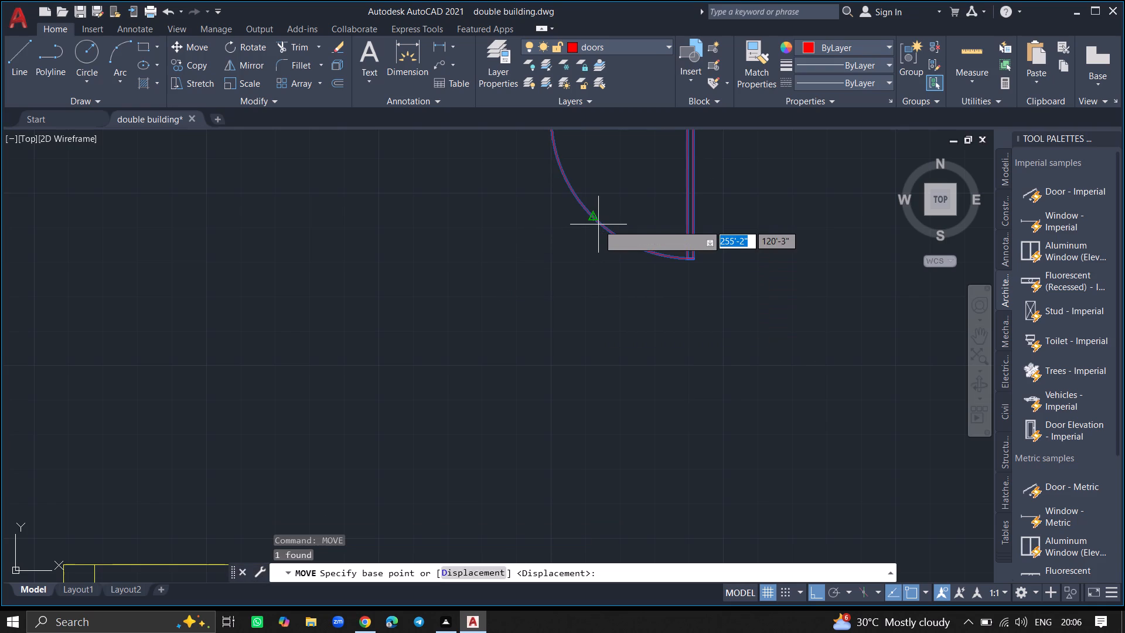
{"action": "left_click", "coordinate": [598, 224]}
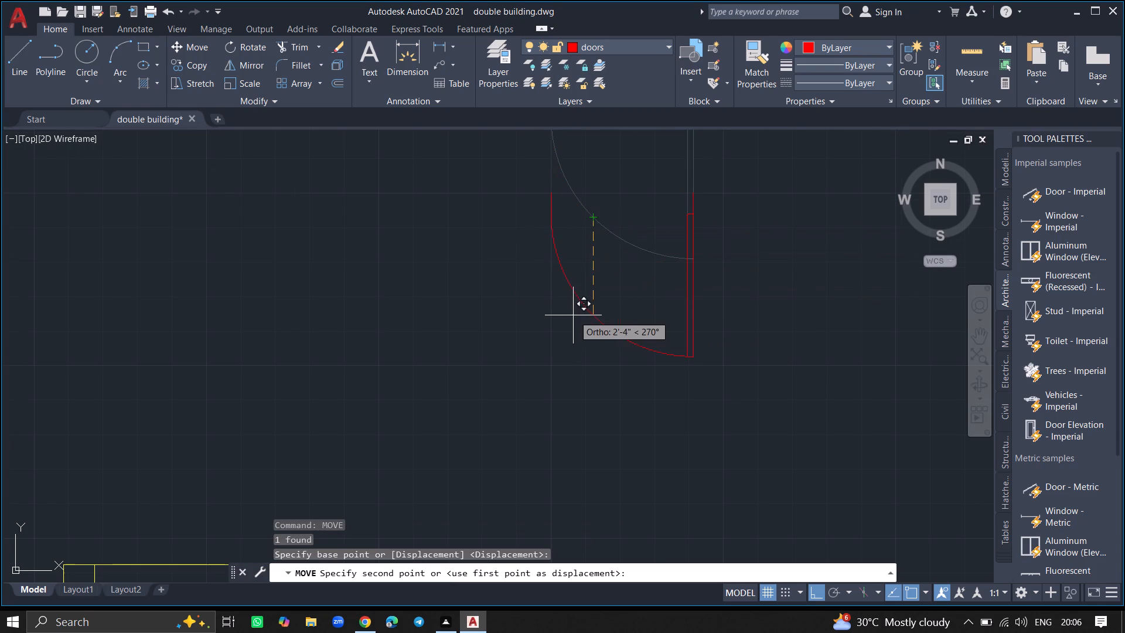
{"action": "scroll", "coordinate": [573, 315], "scroll_direction": "down", "scroll_amount": 4, "text": "ctrl"}
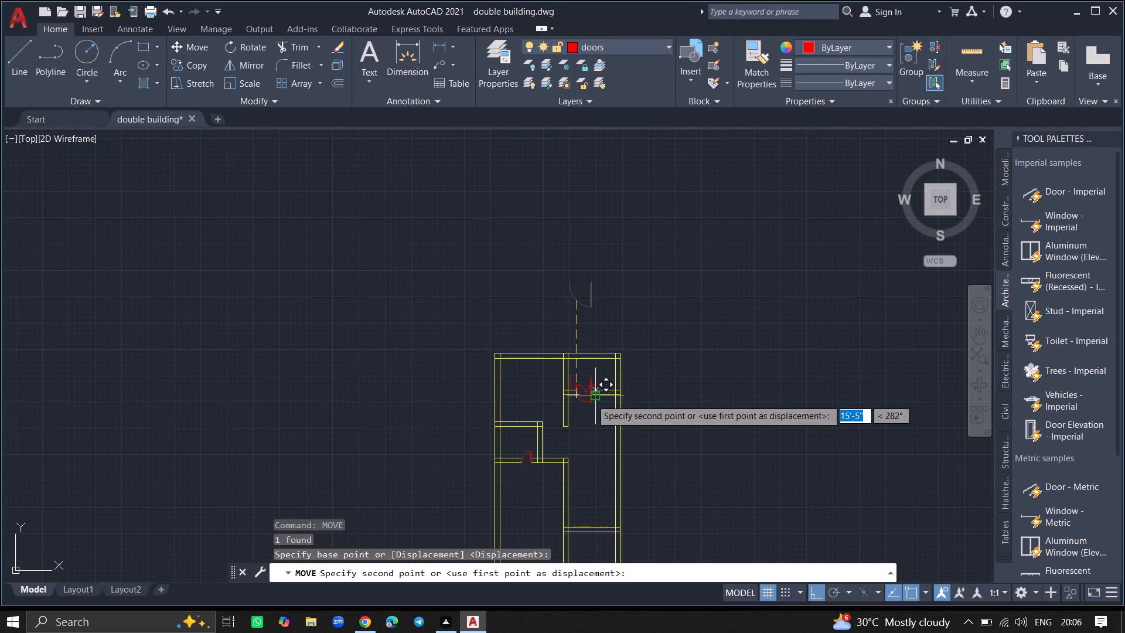
{"action": "key", "text": "F8"}
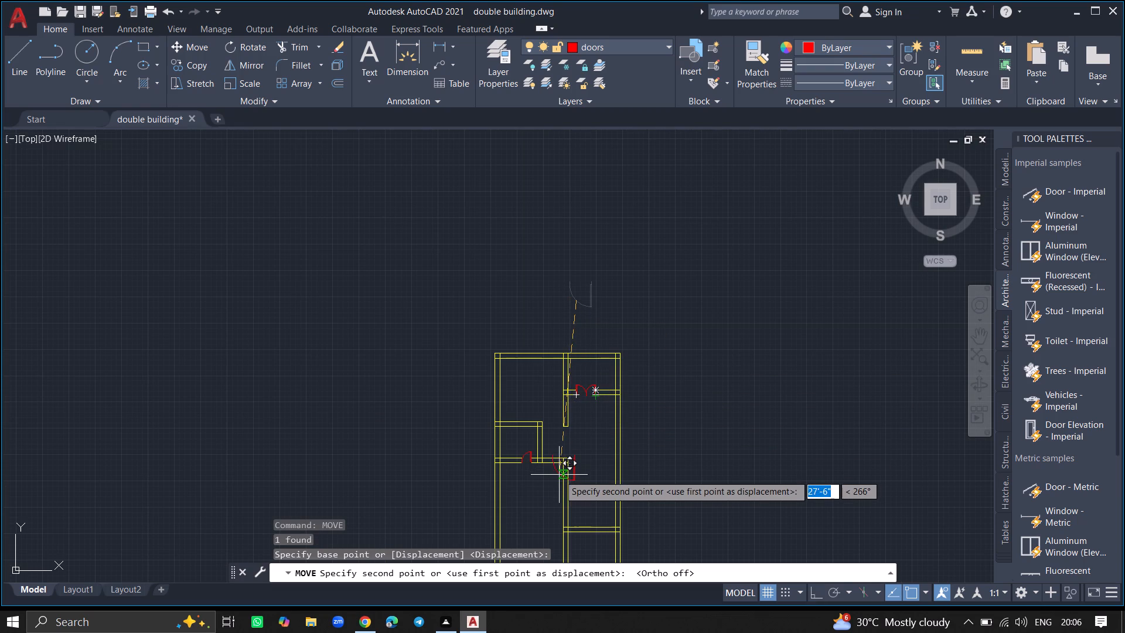
{"action": "scroll", "coordinate": [548, 478], "scroll_direction": "up", "scroll_amount": 2, "text": "ctrl"}
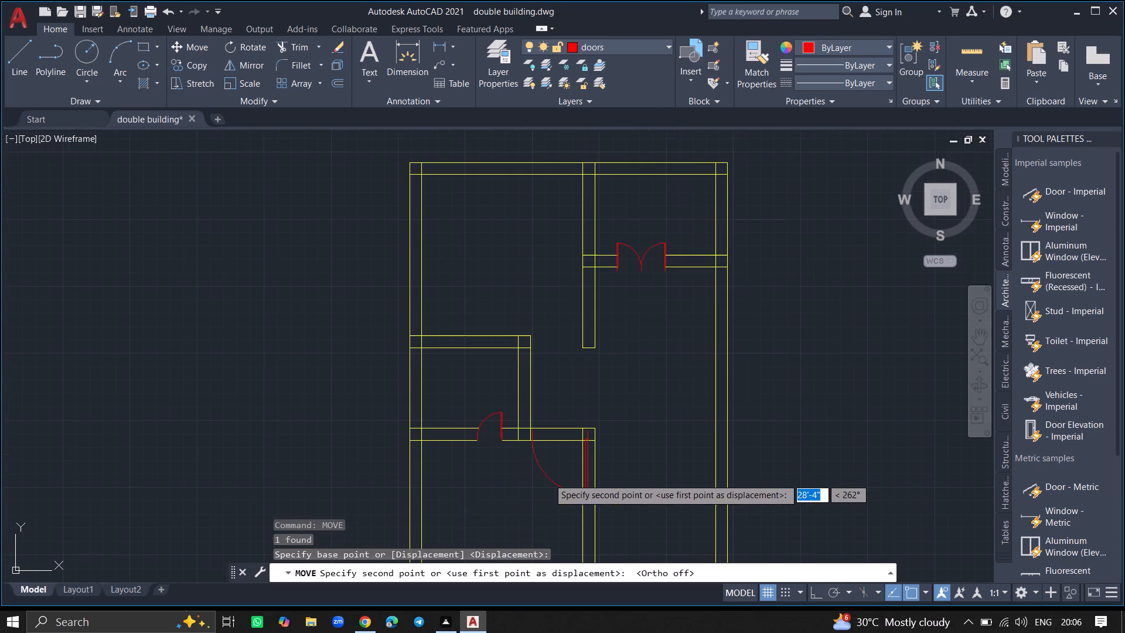
{"action": "scroll", "coordinate": [553, 474], "scroll_direction": "up", "scroll_amount": 4, "text": "ctrl"}
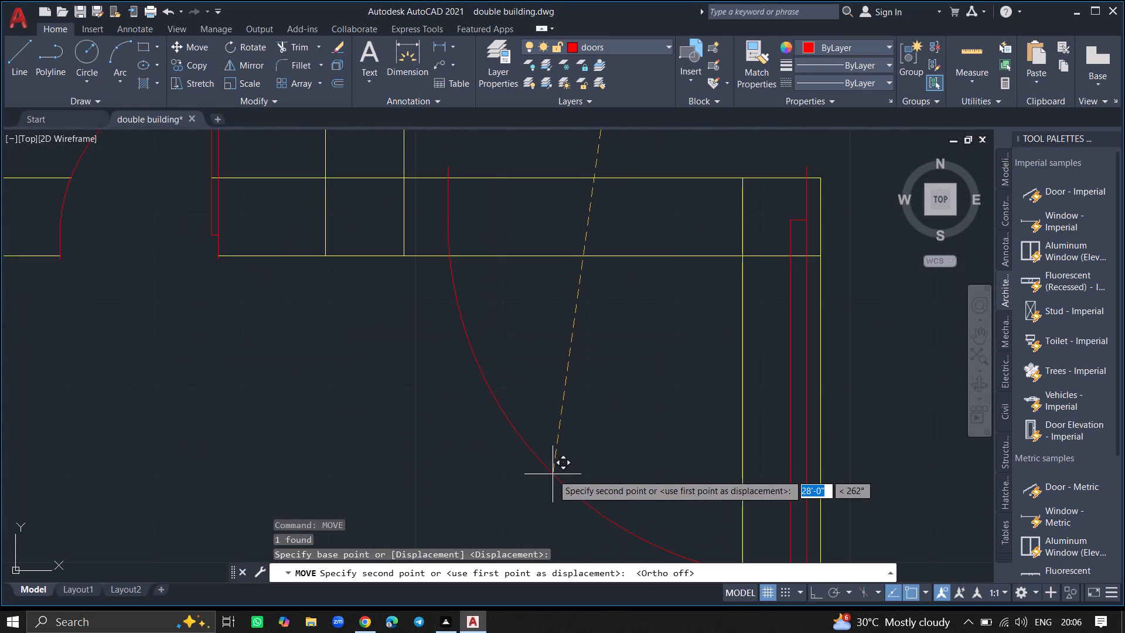
{"action": "left_click", "coordinate": [516, 457]}
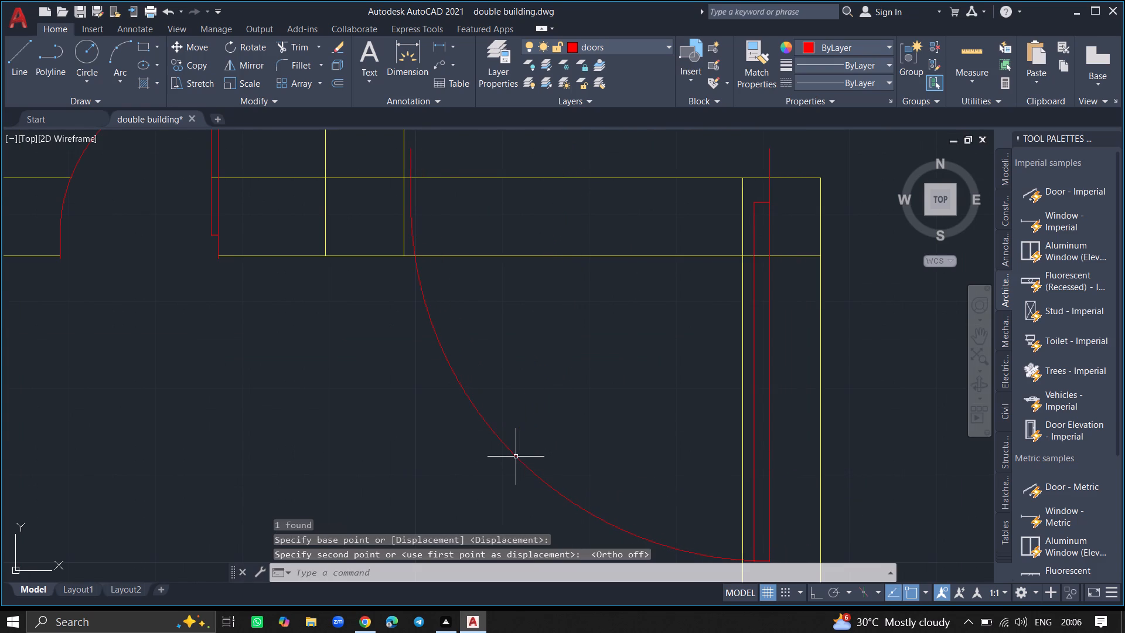
Scale the moved door down freehand about its arc midpoint so it fits inside the large room's upper-right corner.
{"action": "left_click", "coordinate": [515, 457]}
{"action": "type", "text": "sc"}
{"action": "key", "text": "Return"}
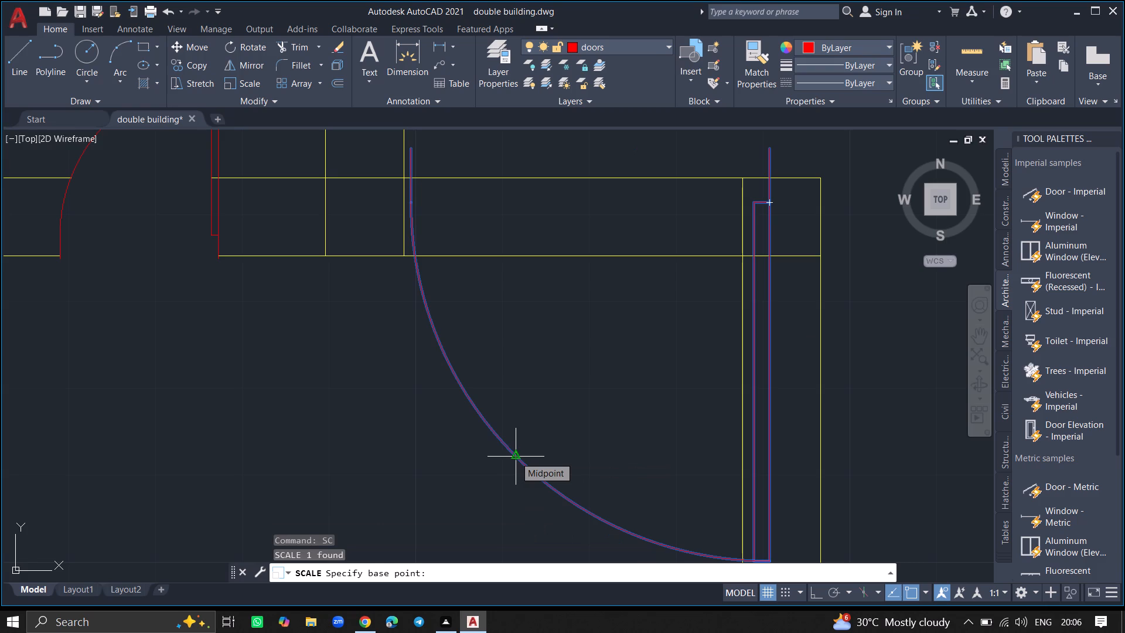
{"action": "left_click", "coordinate": [515, 457]}
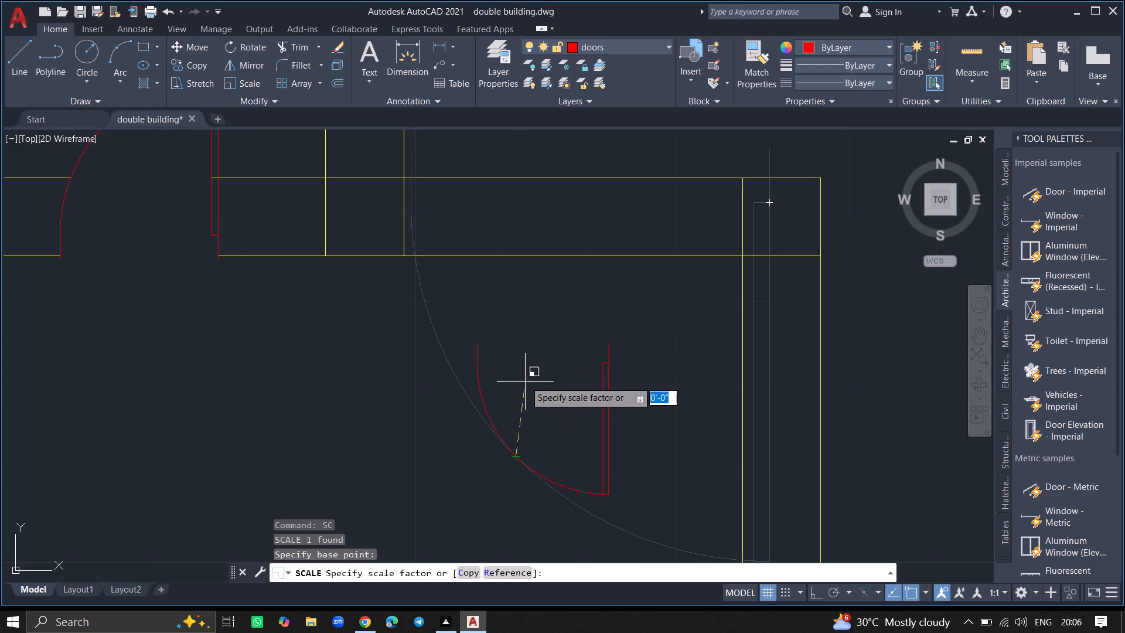
{"action": "left_click", "coordinate": [526, 342]}
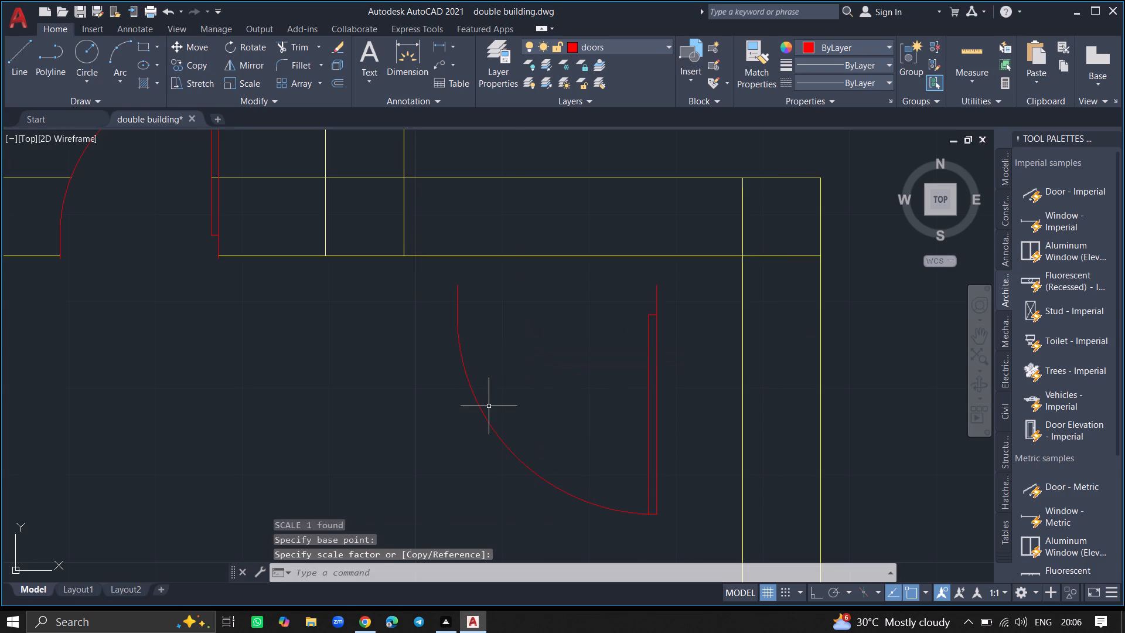
Move the scaled door up about 1'-1" so that it crosses the large room's top wall near its upper-right corner.
{"action": "left_click", "coordinate": [485, 416]}
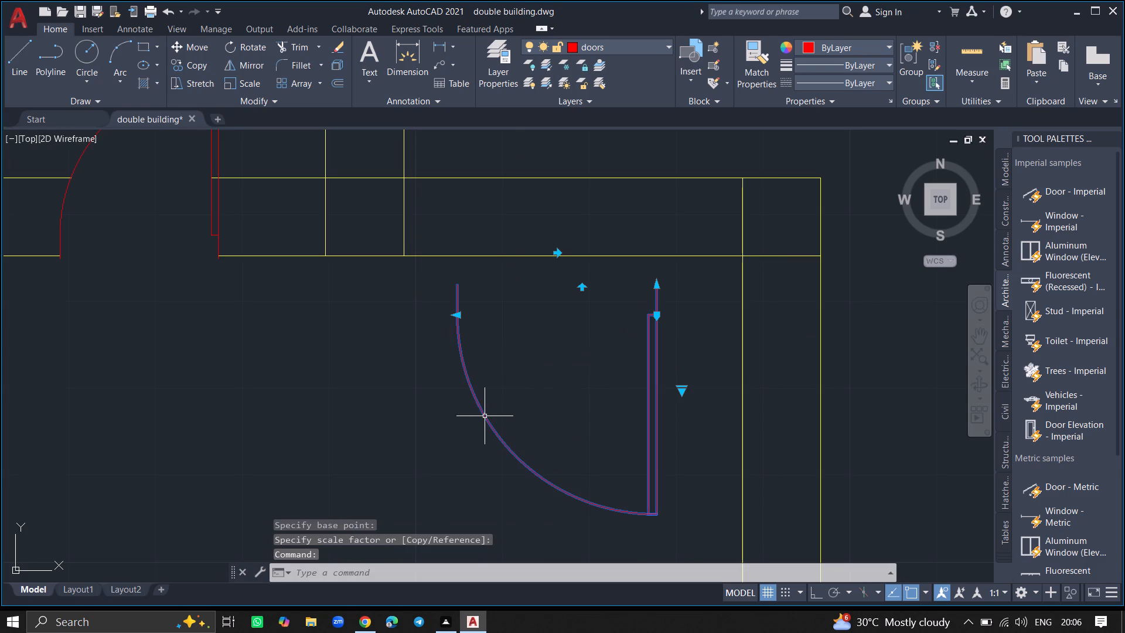
{"action": "type", "text": "mo"}
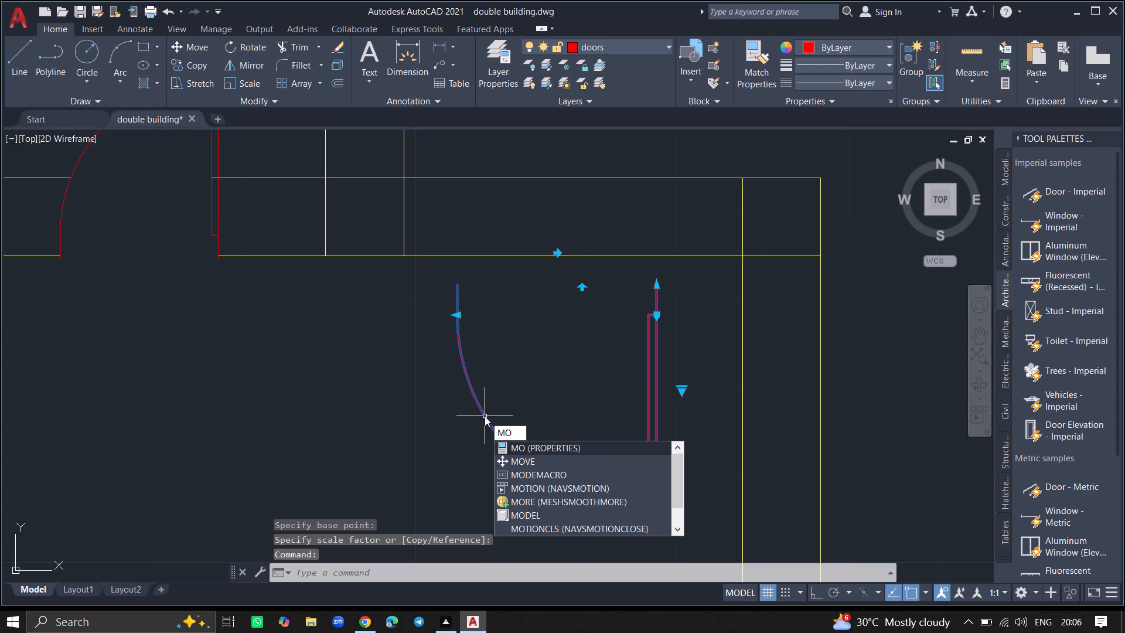
{"action": "key", "text": "v"}
{"action": "key", "text": "e"}
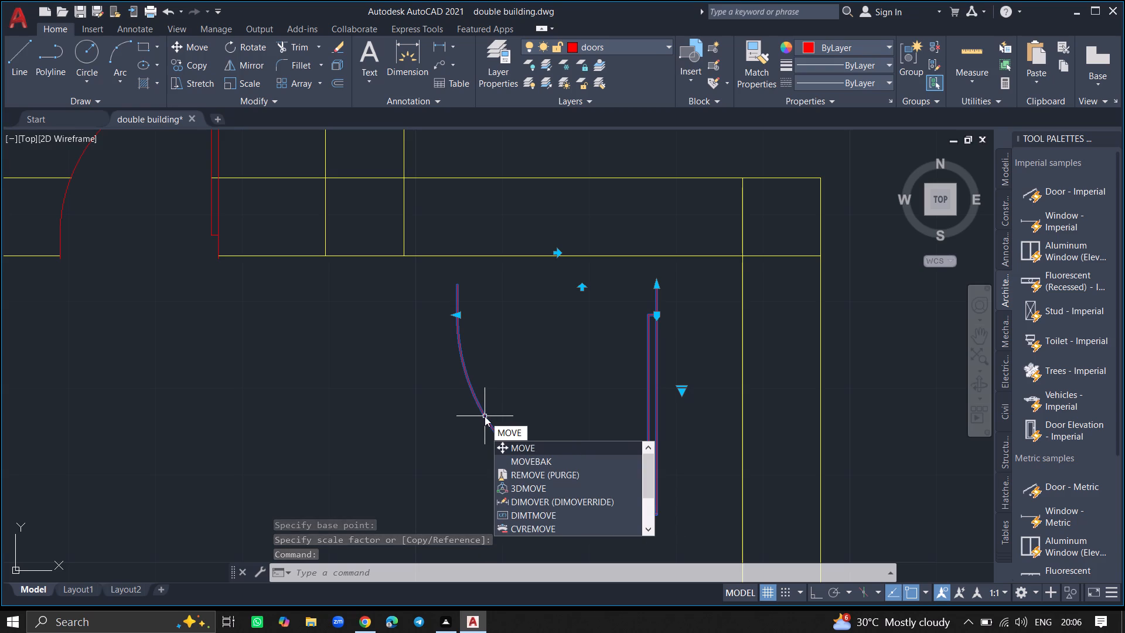
{"action": "key", "text": "Return"}
{"action": "left_click", "coordinate": [485, 416]}
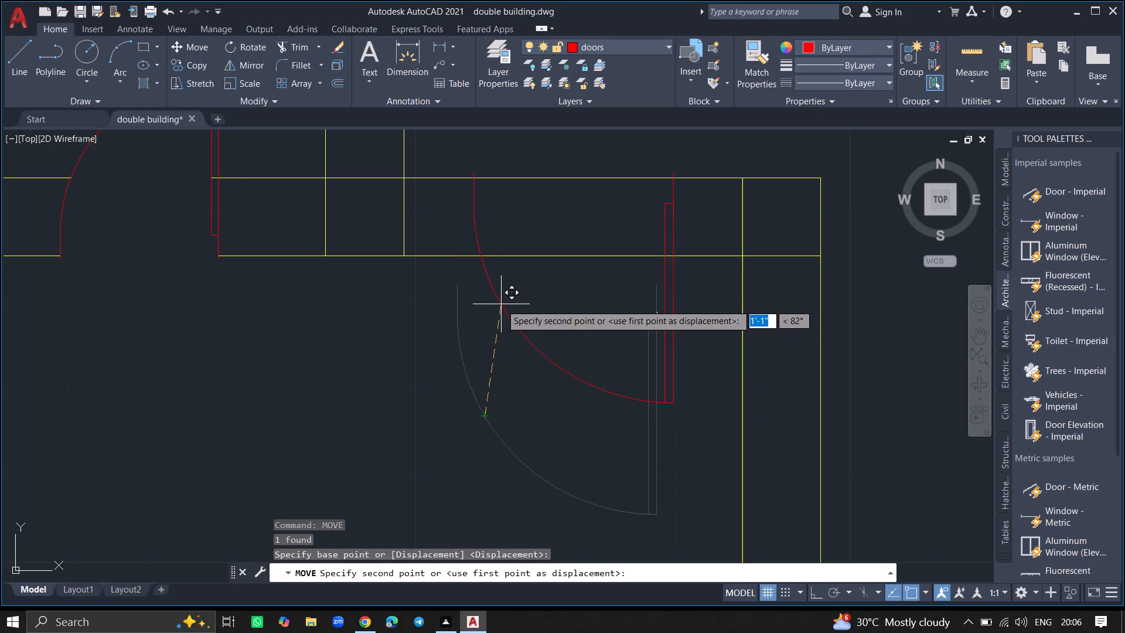
{"action": "left_click", "coordinate": [502, 300]}
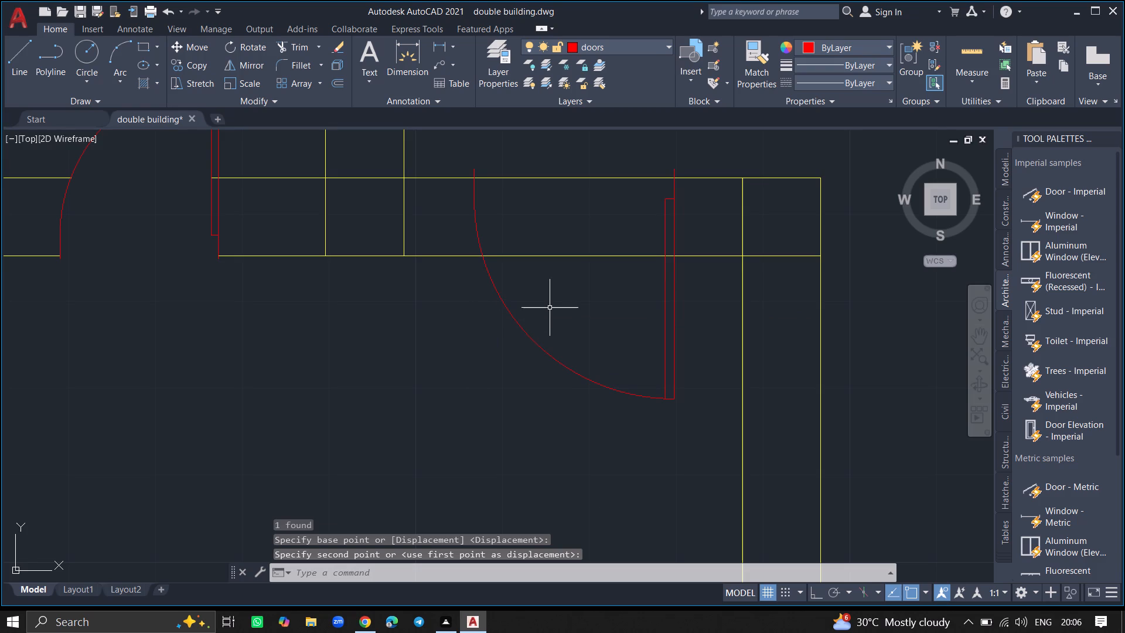
Trim both lines of the large room's top wall between the moved door's arc and leaf to open the doorway.
{"action": "type", "text": "trim"}
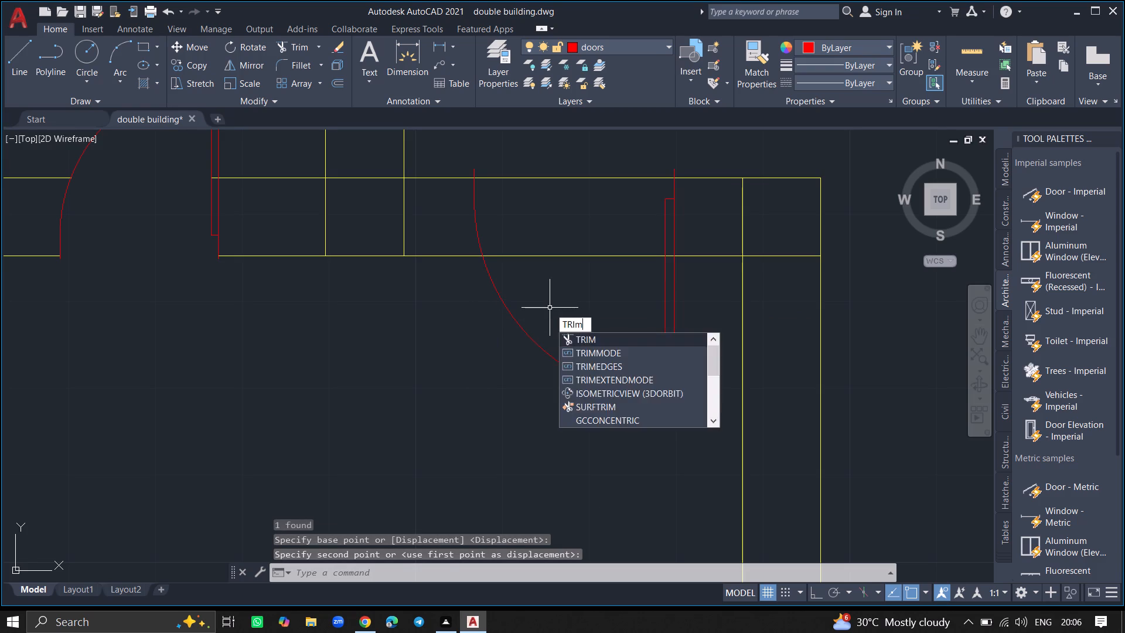
{"action": "key", "text": "Return"}
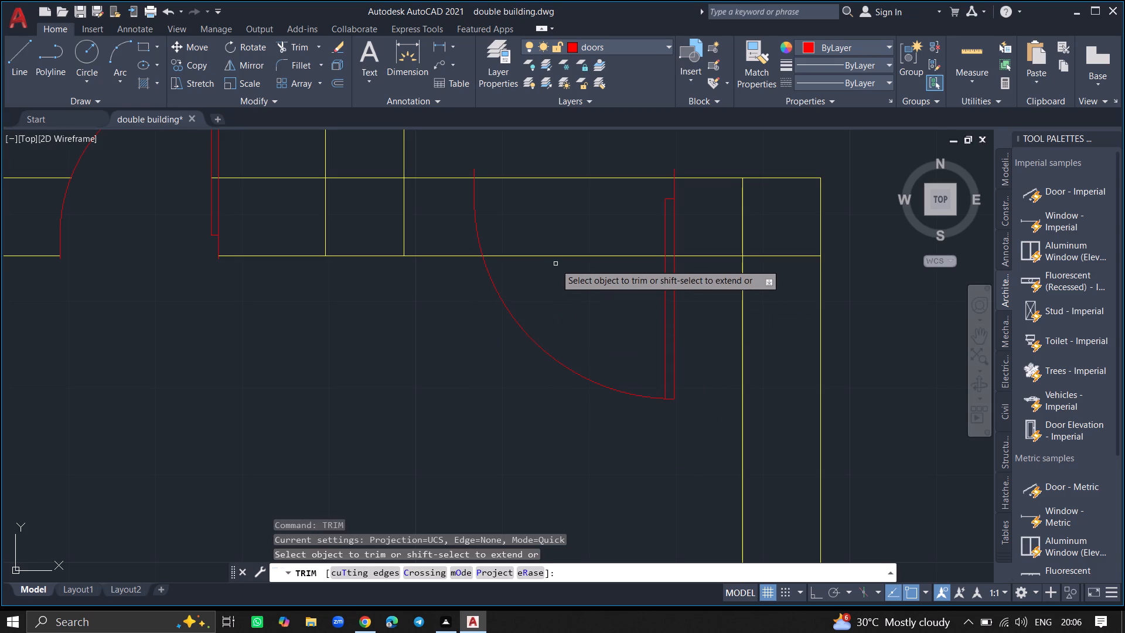
{"action": "left_click", "coordinate": [555, 257]}
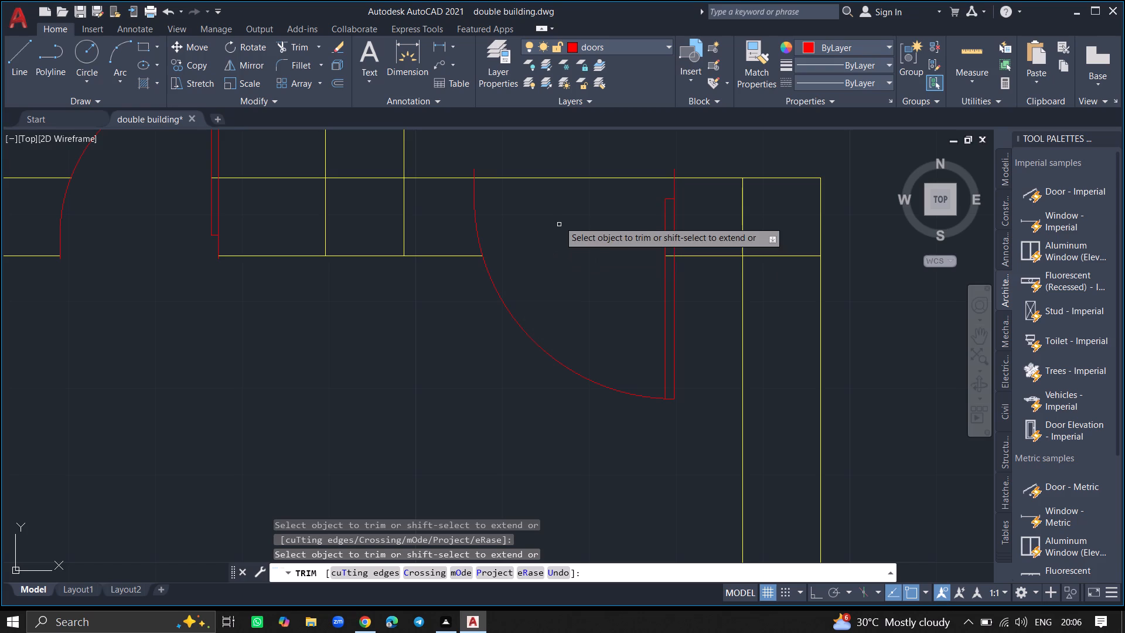
{"action": "left_click", "coordinate": [555, 178]}
{"action": "key", "text": "Return"}
Offset the lower line of the horizontal wall right of the large room 13'9" downwards, towards the building's bottom wall.
{"action": "scroll", "coordinate": [555, 178], "scroll_direction": "down", "scroll_amount": 3, "text": "ctrl"}
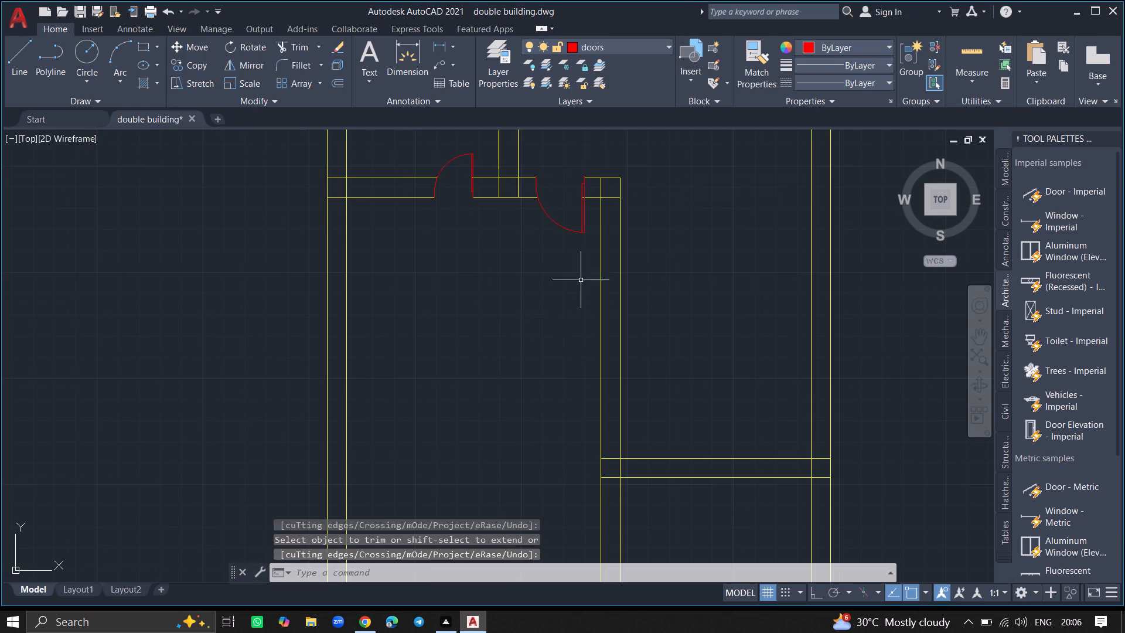
{"action": "scroll", "coordinate": [571, 311], "scroll_direction": "down", "scroll_amount": 3, "text": "ctrl"}
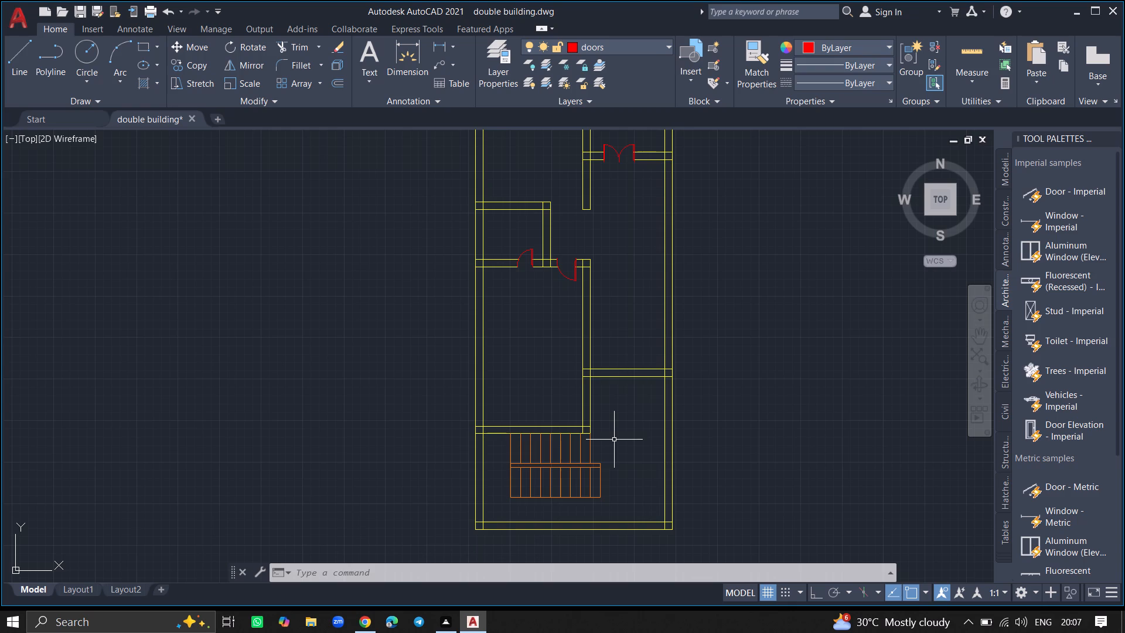
{"action": "key", "text": "o"}
{"action": "type", "text": "ffset"}
{"action": "key", "text": "Return"}
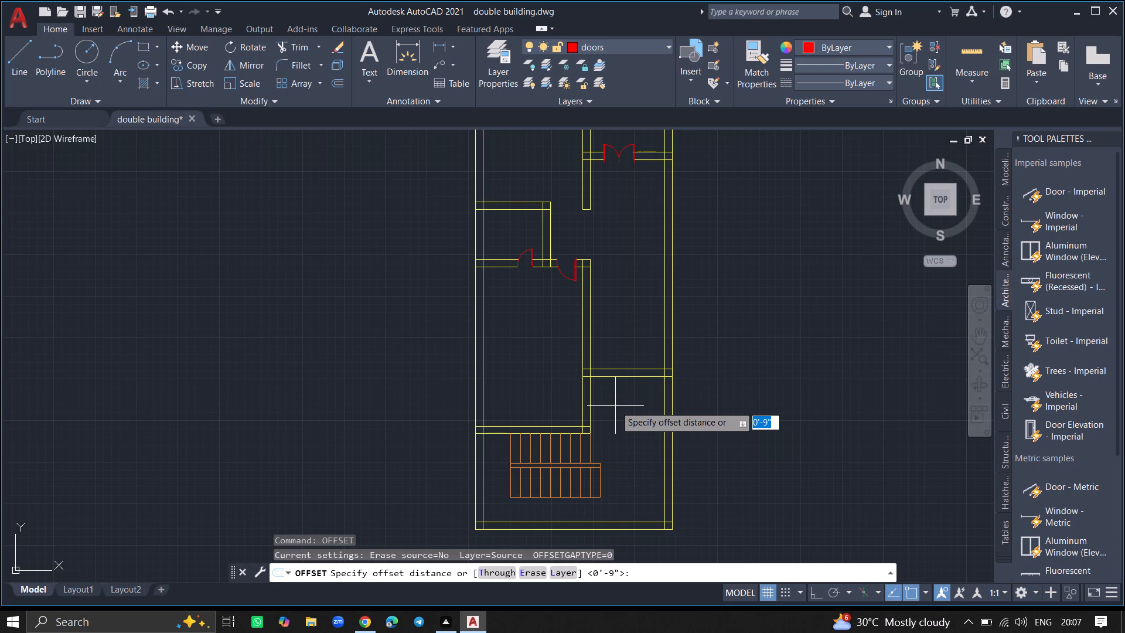
{"action": "type", "text": "13'9"}
{"action": "key", "text": "shift+quotedbl"}
{"action": "key", "text": "Return"}
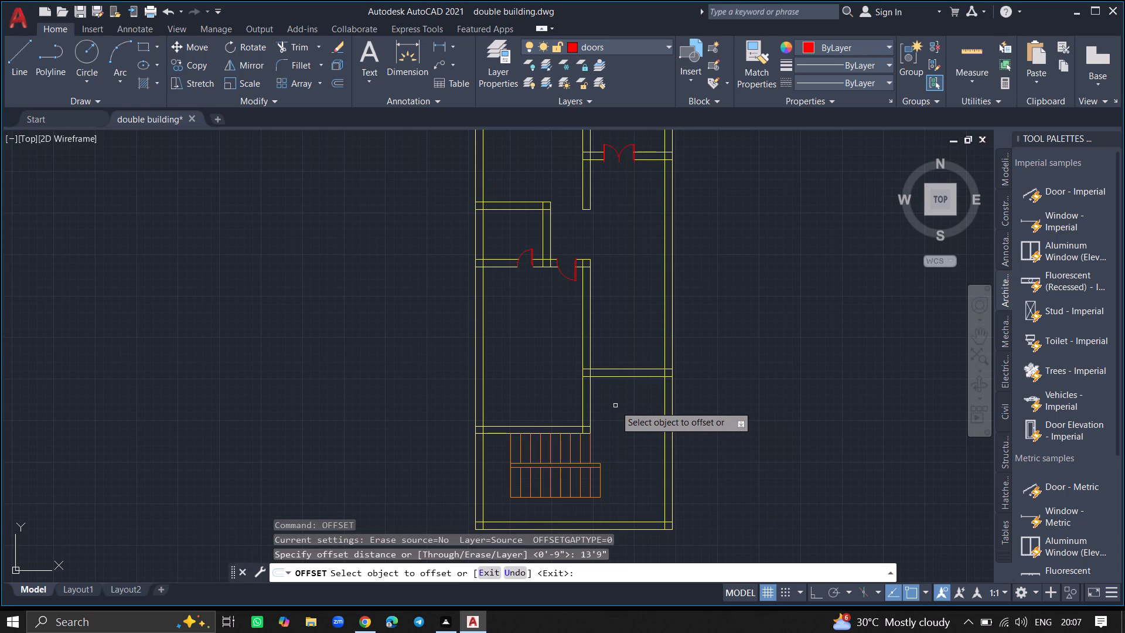
{"action": "left_click", "coordinate": [630, 376]}
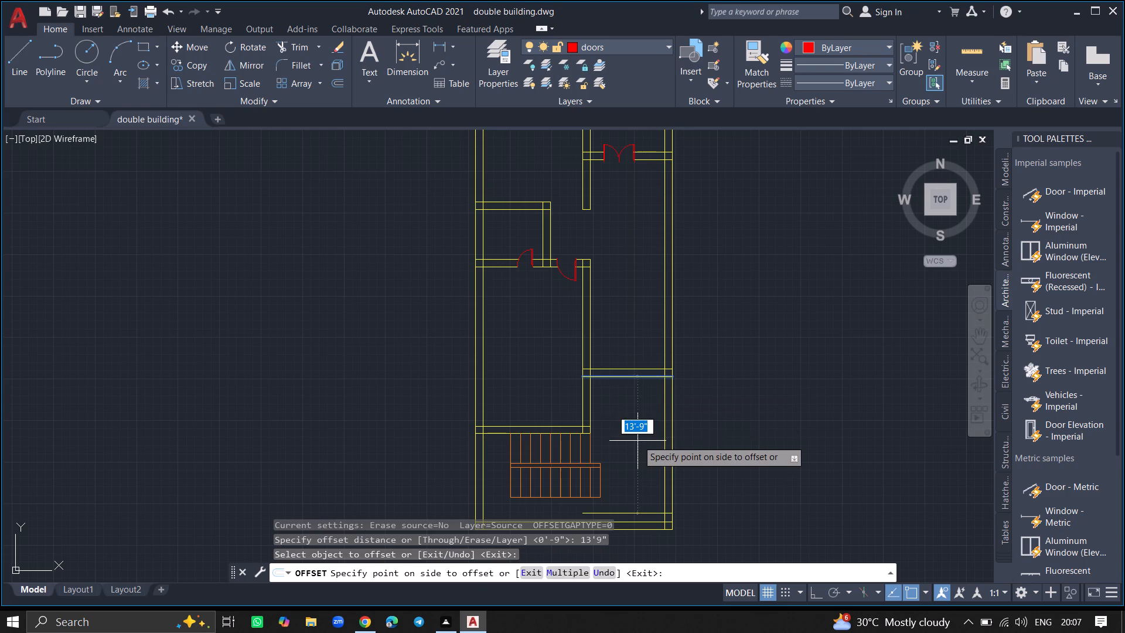
{"action": "left_click", "coordinate": [638, 443]}
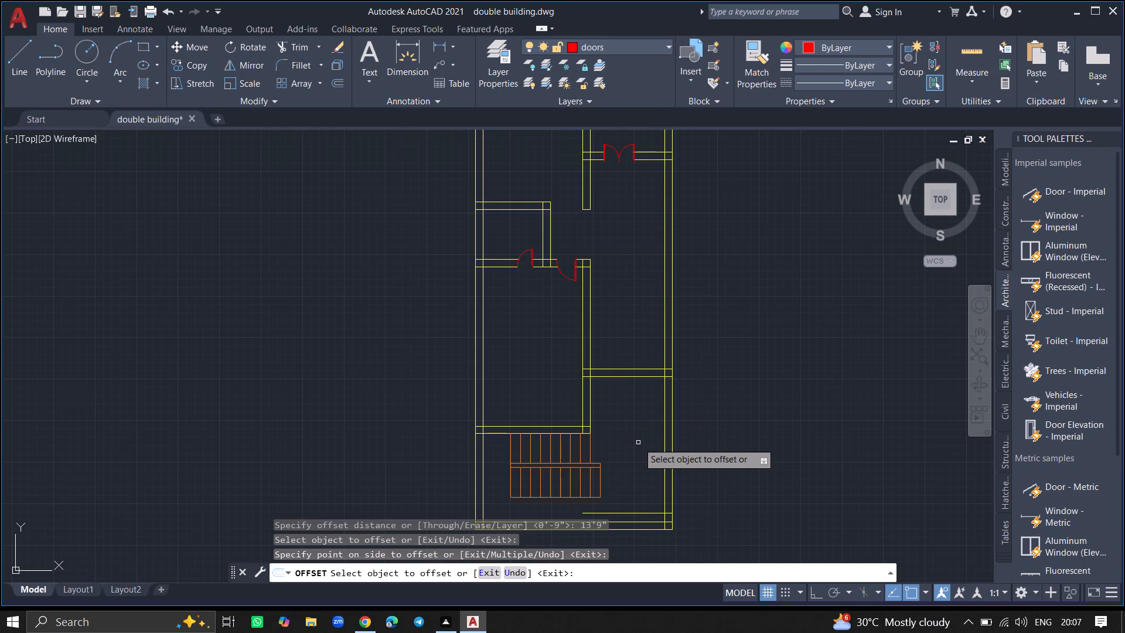
{"action": "key", "text": "Escape"}
Extend the new offset line below the staircase leftwards to the outer face of the building's left wall.
{"action": "scroll", "coordinate": [638, 443], "scroll_direction": "down", "scroll_amount": 2, "text": "ctrl"}
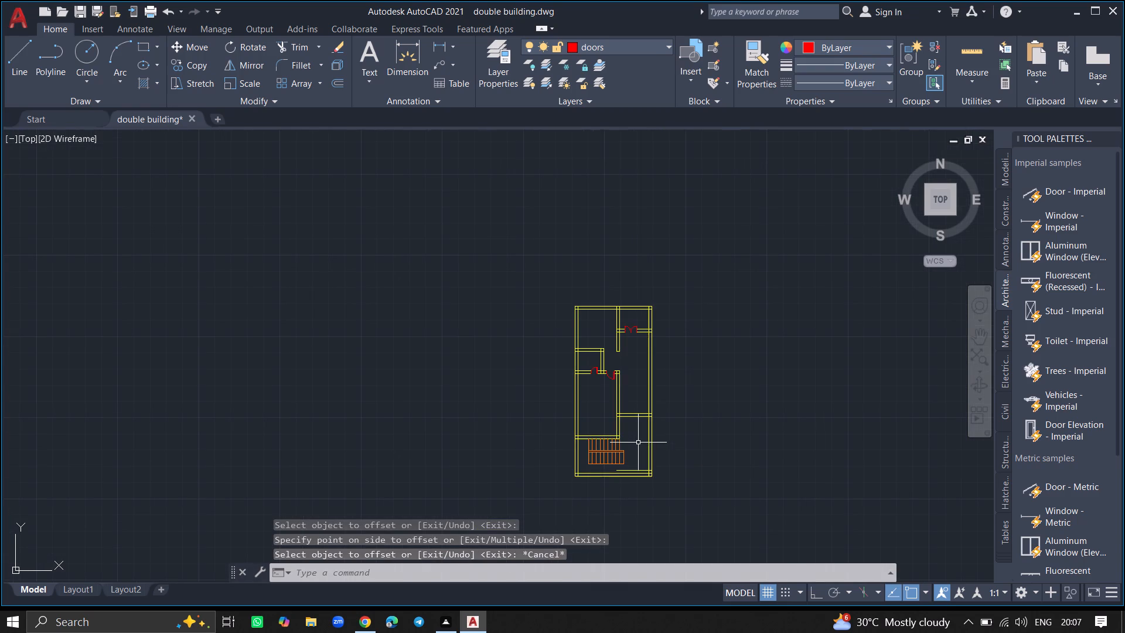
{"action": "scroll", "coordinate": [614, 482], "scroll_direction": "up", "scroll_amount": 5, "text": "ctrl"}
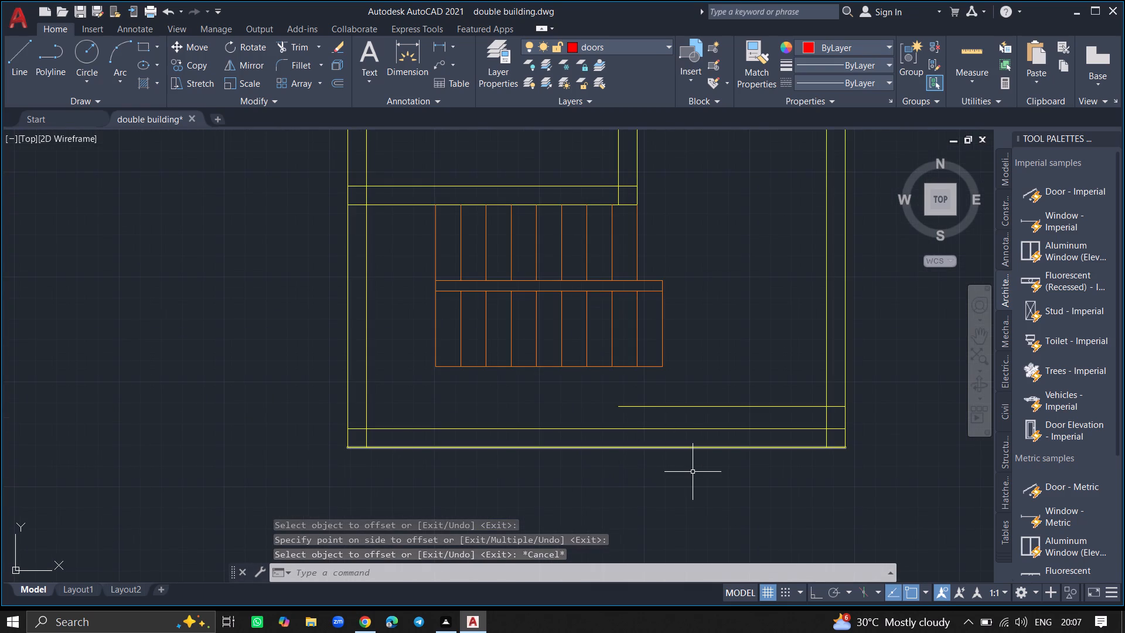
{"action": "type", "text": "ex"}
{"action": "key", "text": "Return"}
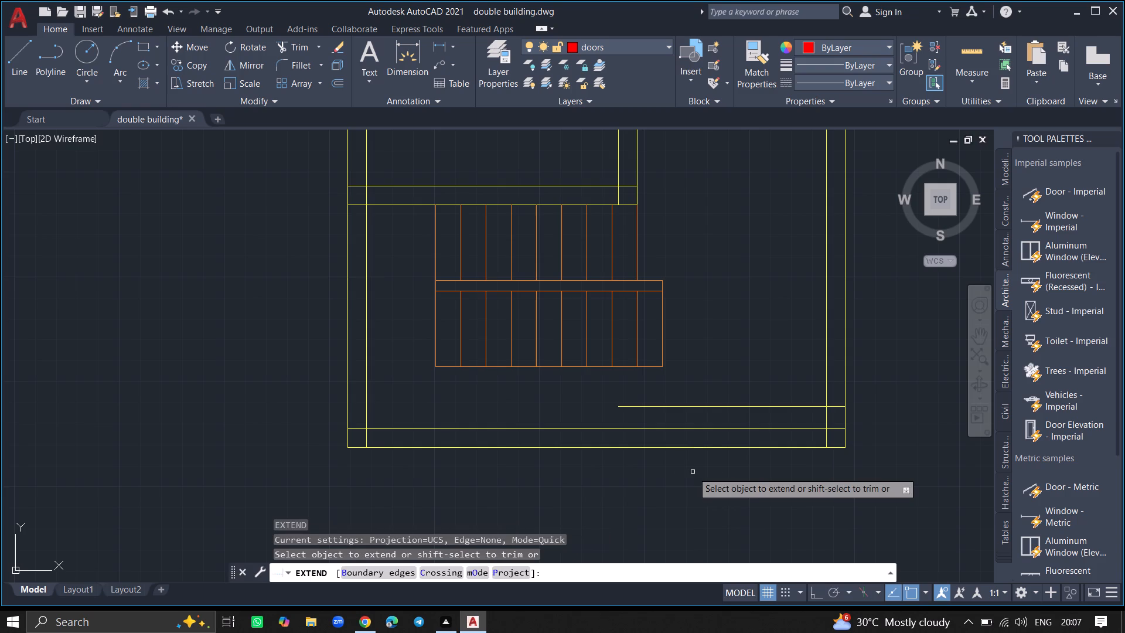
{"action": "left_click", "coordinate": [691, 409]}
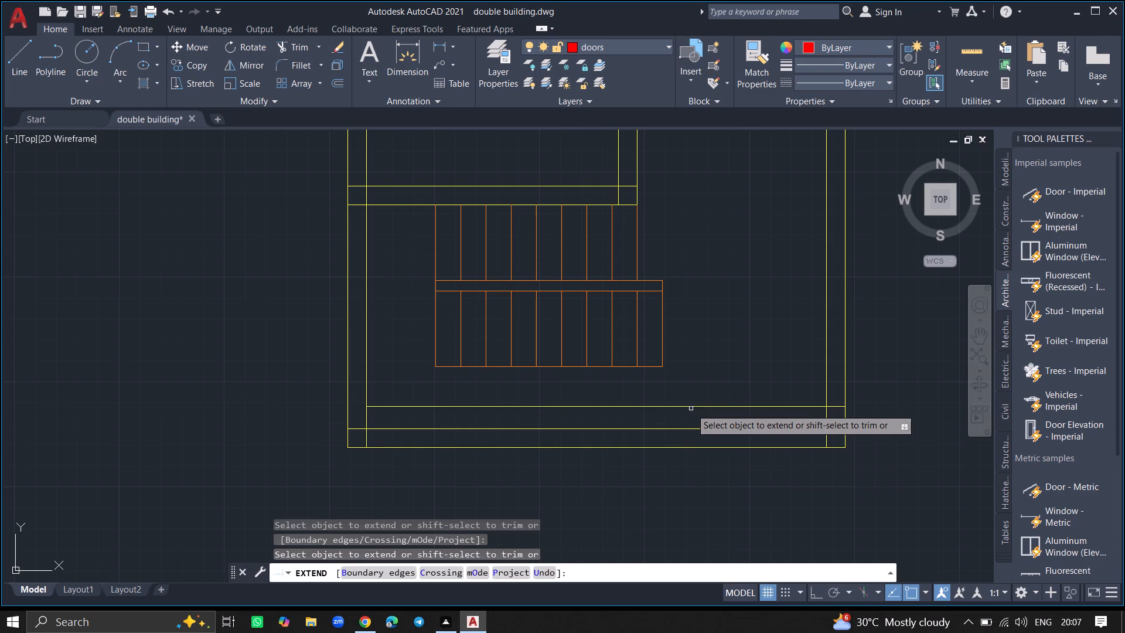
{"action": "key", "text": "Return"}
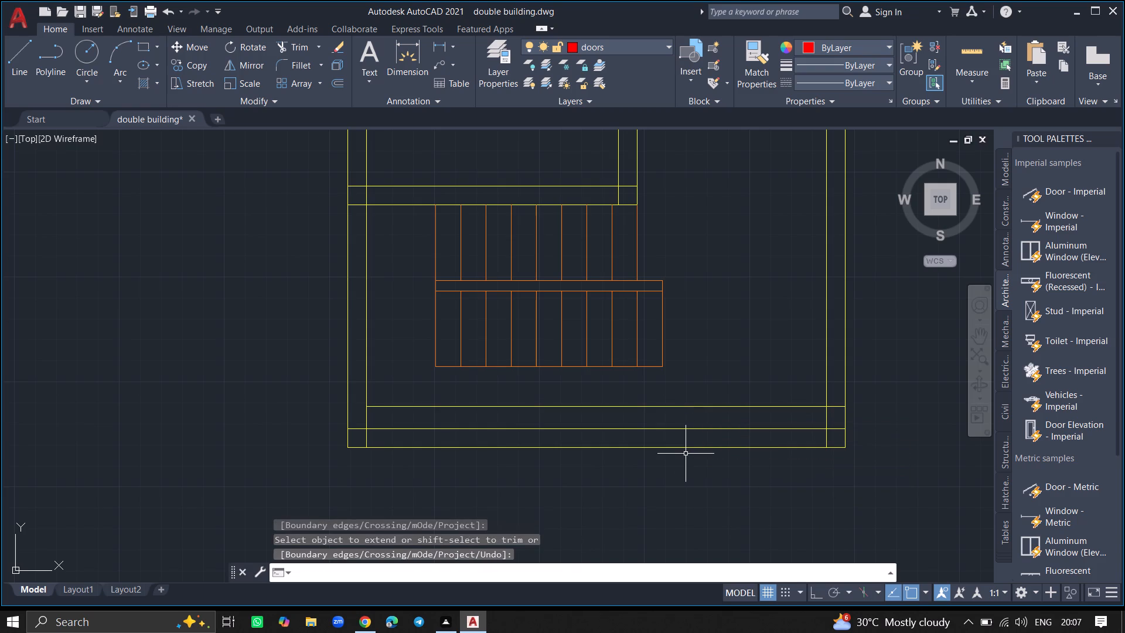
{"action": "type", "text": "ex"}
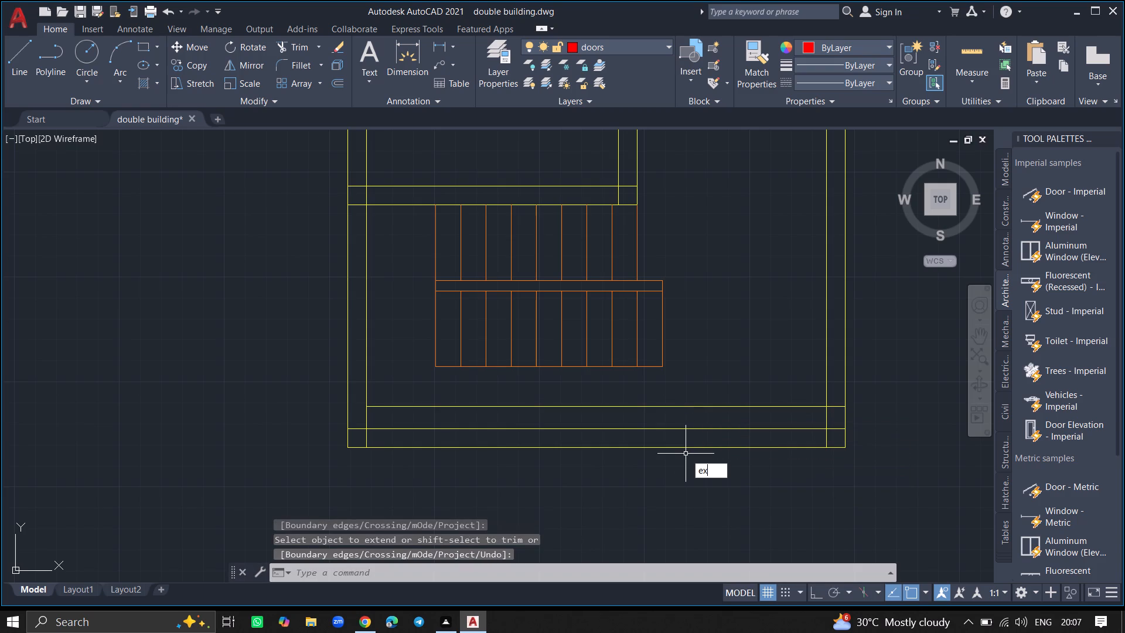
{"action": "key", "text": "Return"}
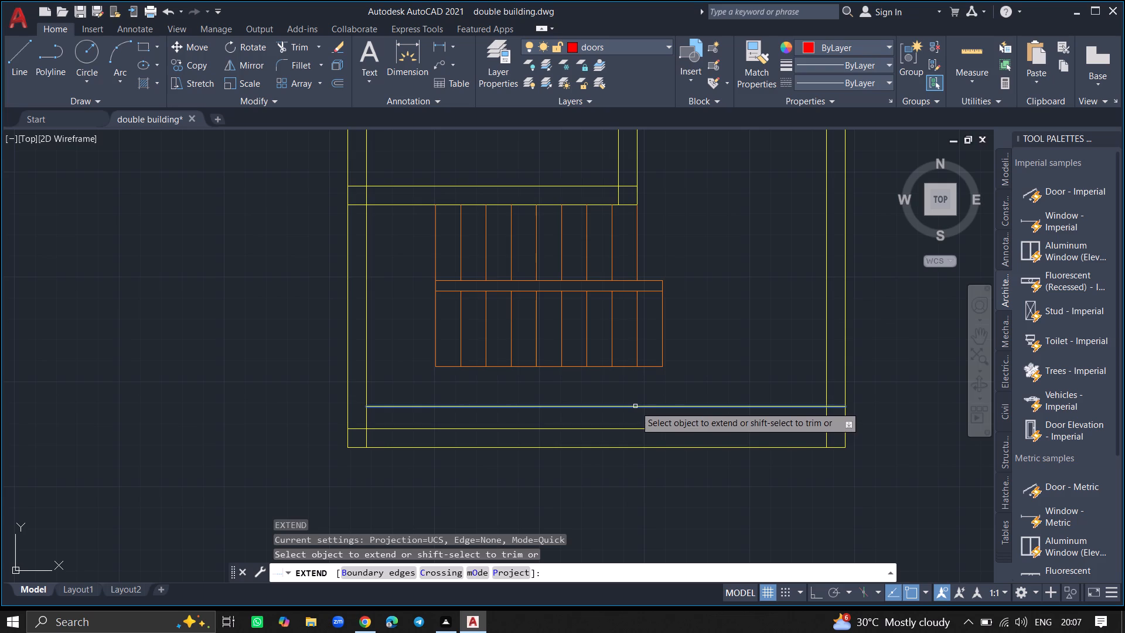
{"action": "left_click", "coordinate": [505, 407]}
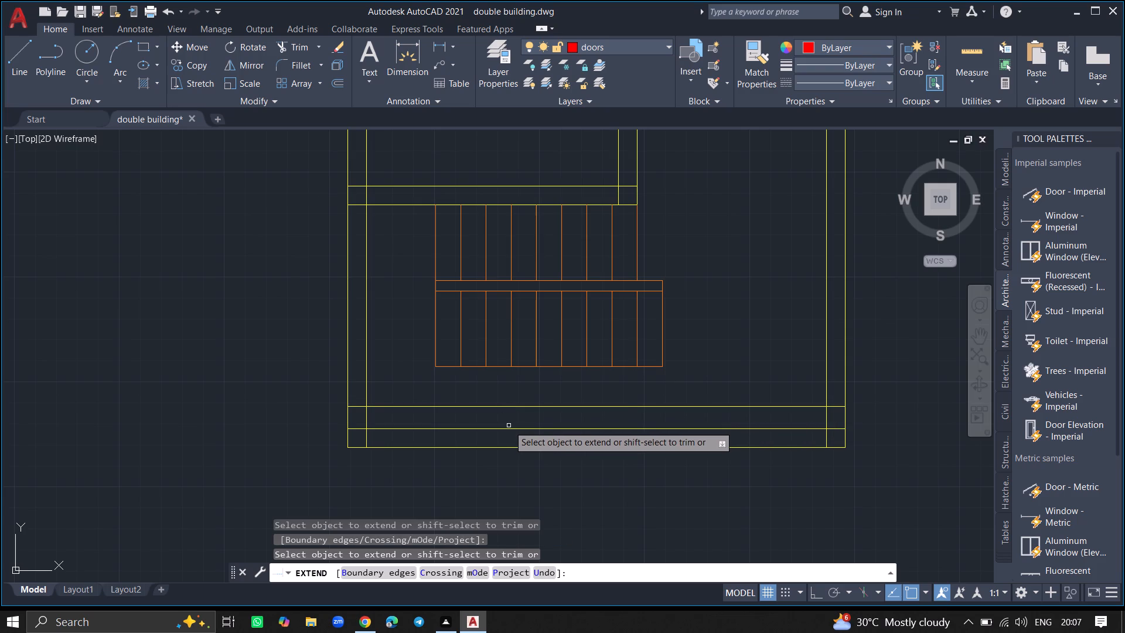
{"action": "key", "text": "Return"}
Trim away both lines of the old bottom wall, including the short inner-line pieces inside the left and right walls.
{"action": "type", "text": "tr"}
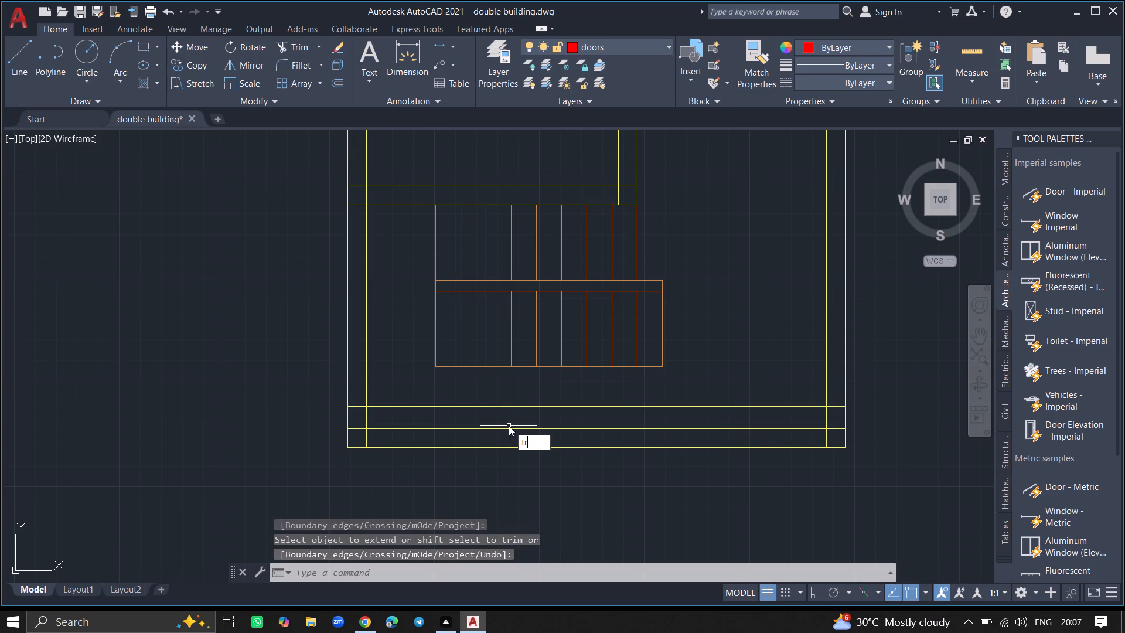
{"action": "type", "text": "im"}
{"action": "key", "text": "Return"}
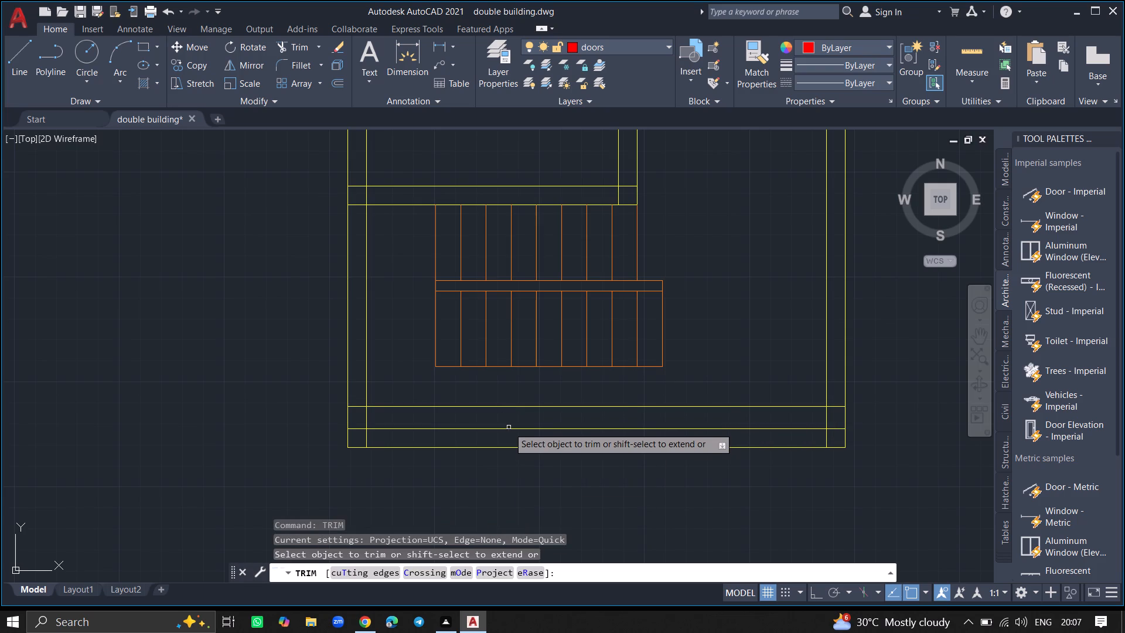
{"action": "left_click", "coordinate": [509, 431]}
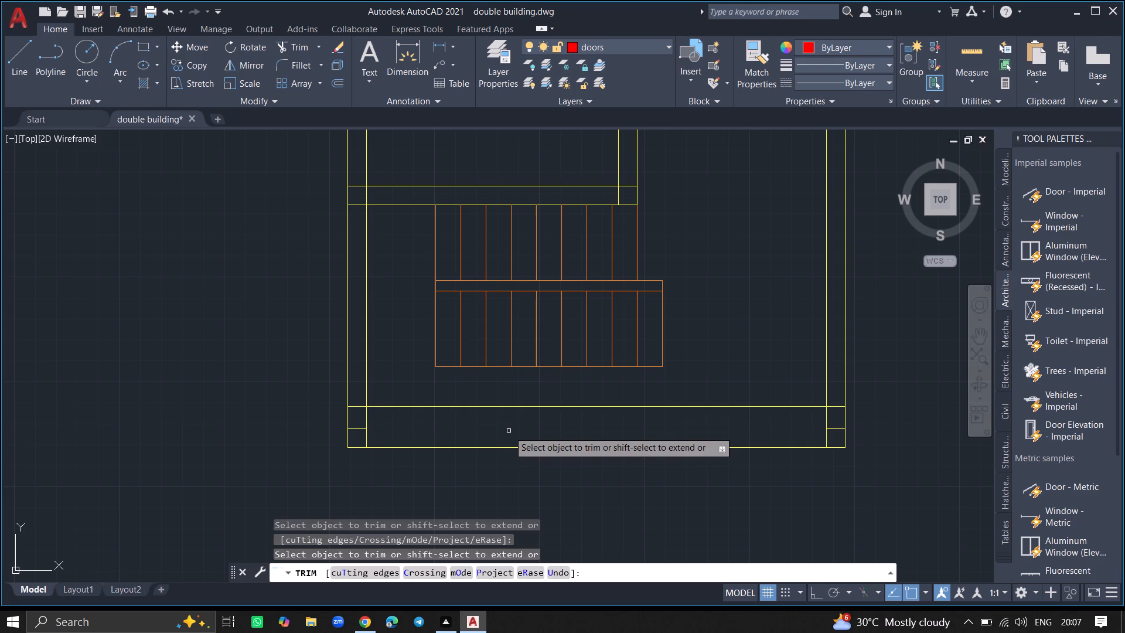
{"action": "left_click", "coordinate": [506, 450]}
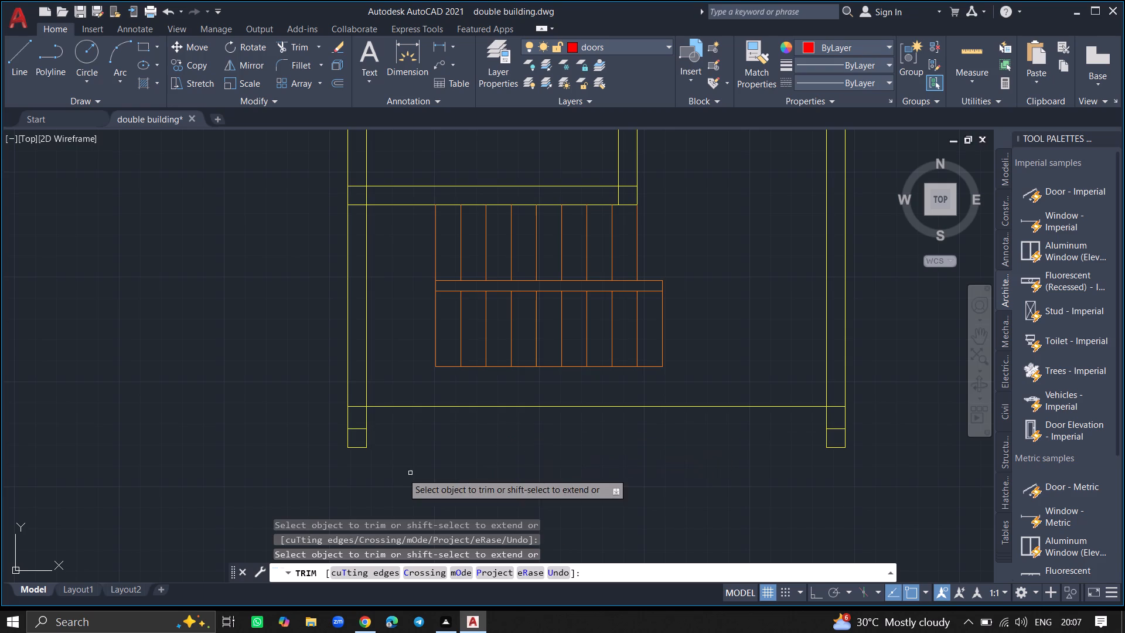
{"action": "left_click", "coordinate": [357, 431]}
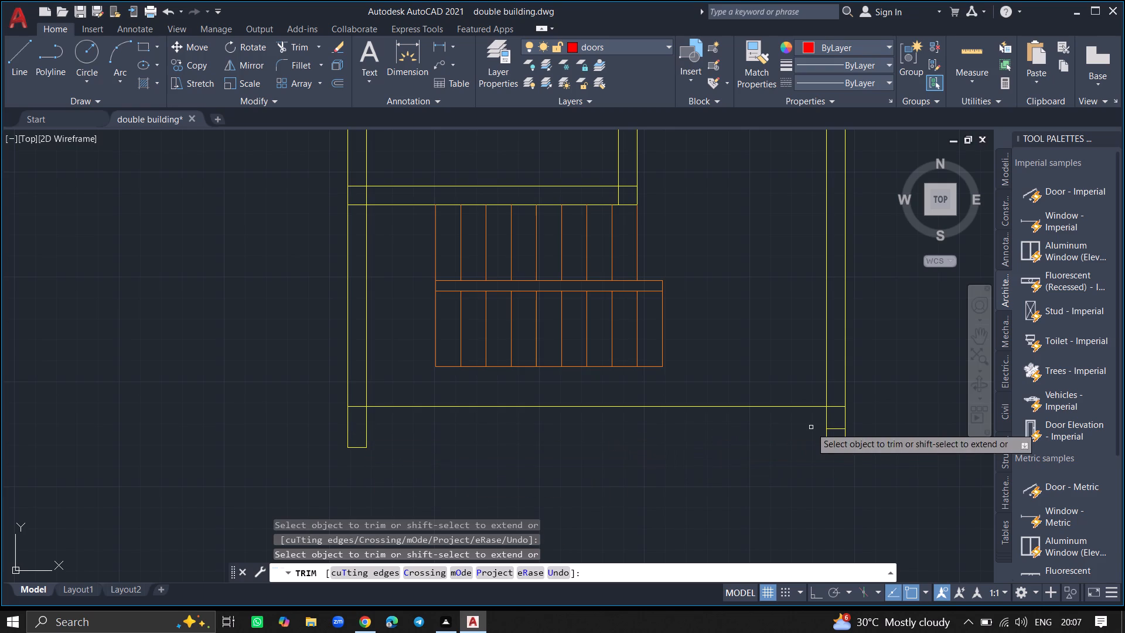
{"action": "left_click", "coordinate": [832, 429]}
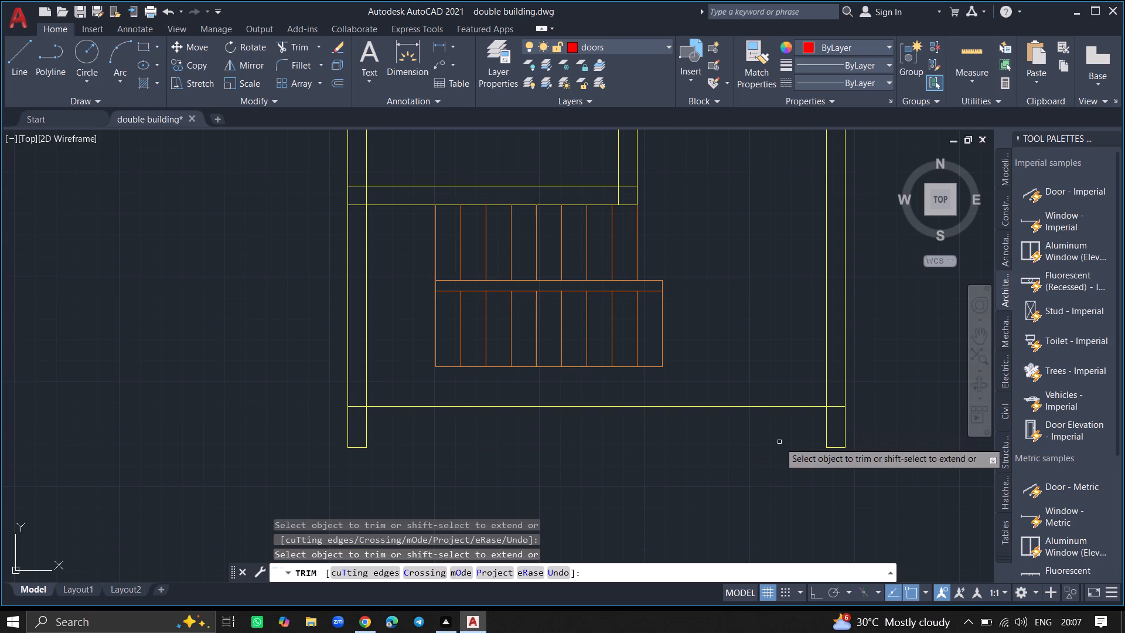
{"action": "key", "text": "Return"}
Offset the extended line below the staircase 9" downwards to form the new bottom wall.
{"action": "type", "text": "offset"}
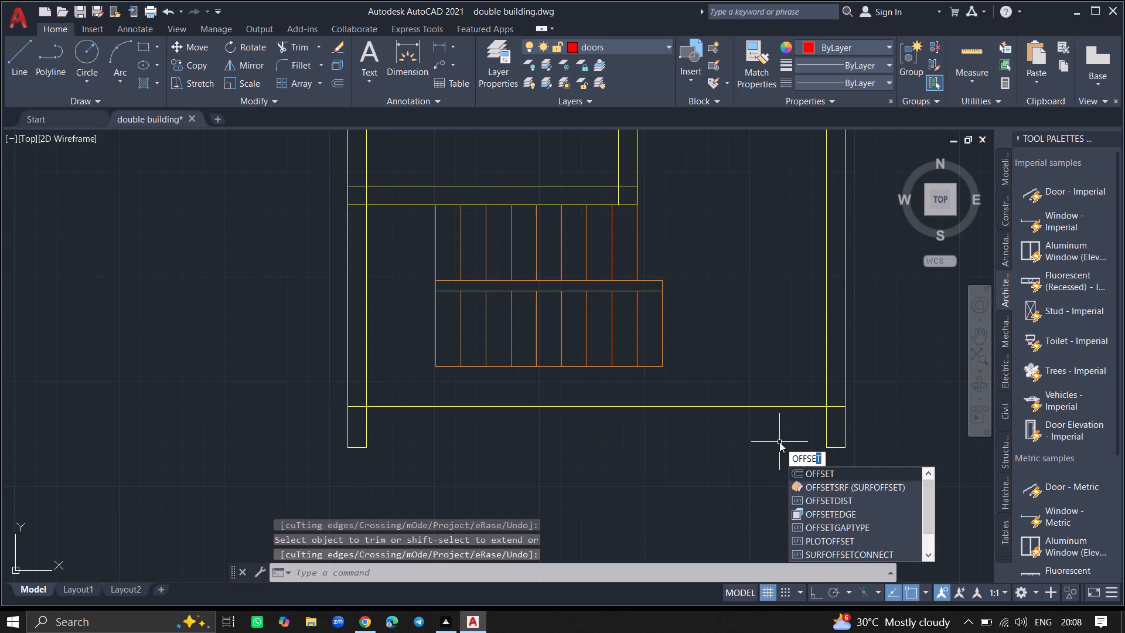
{"action": "key", "text": "Return"}
{"action": "key", "text": "9"}
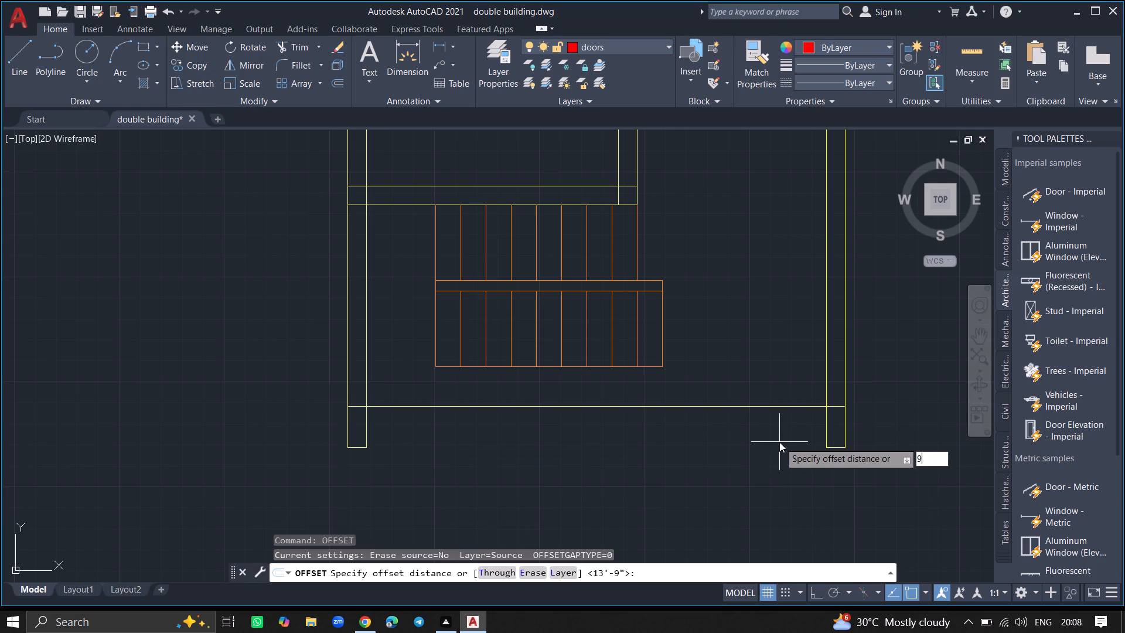
{"action": "key", "text": "shift+quotedbl"}
{"action": "key", "text": "Return"}
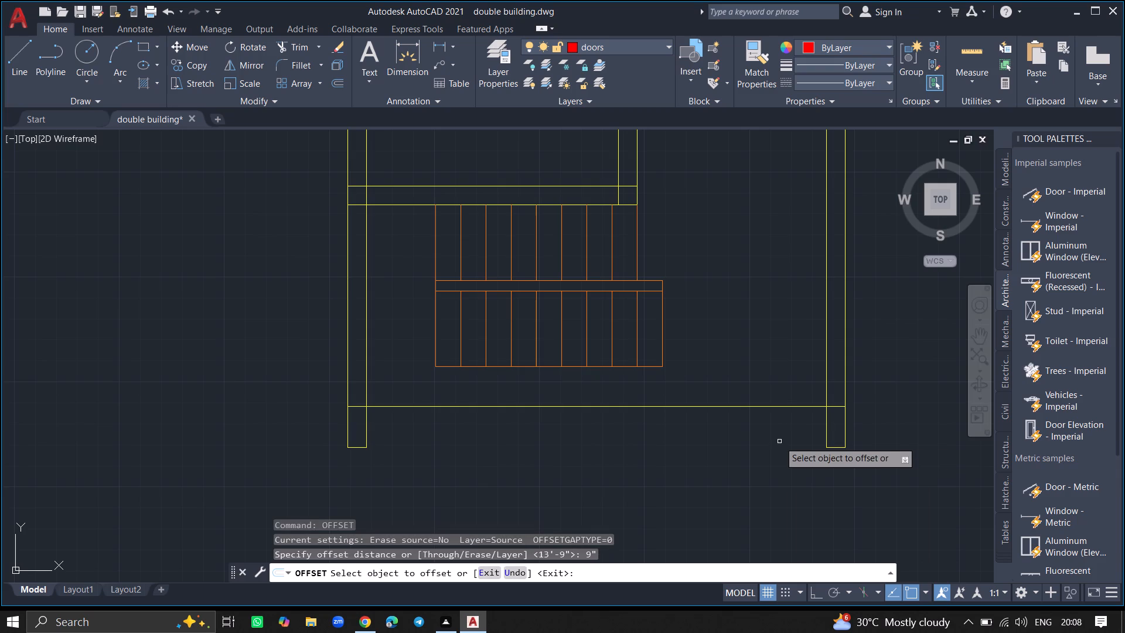
{"action": "left_click", "coordinate": [779, 406]}
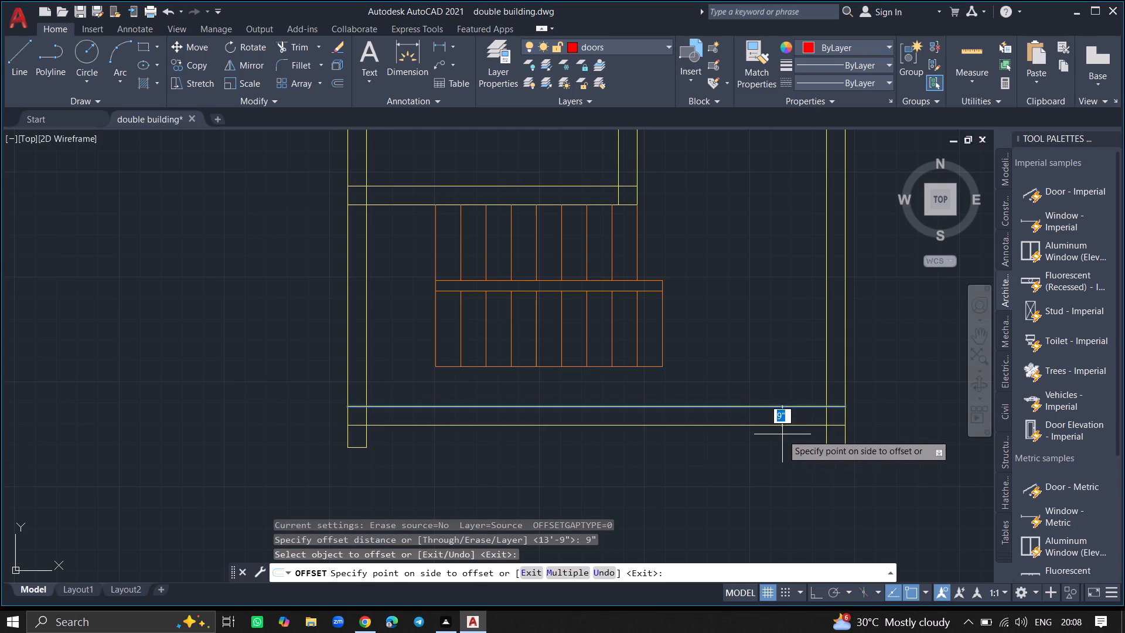
{"action": "left_click", "coordinate": [782, 434]}
{"action": "key", "text": "Return"}
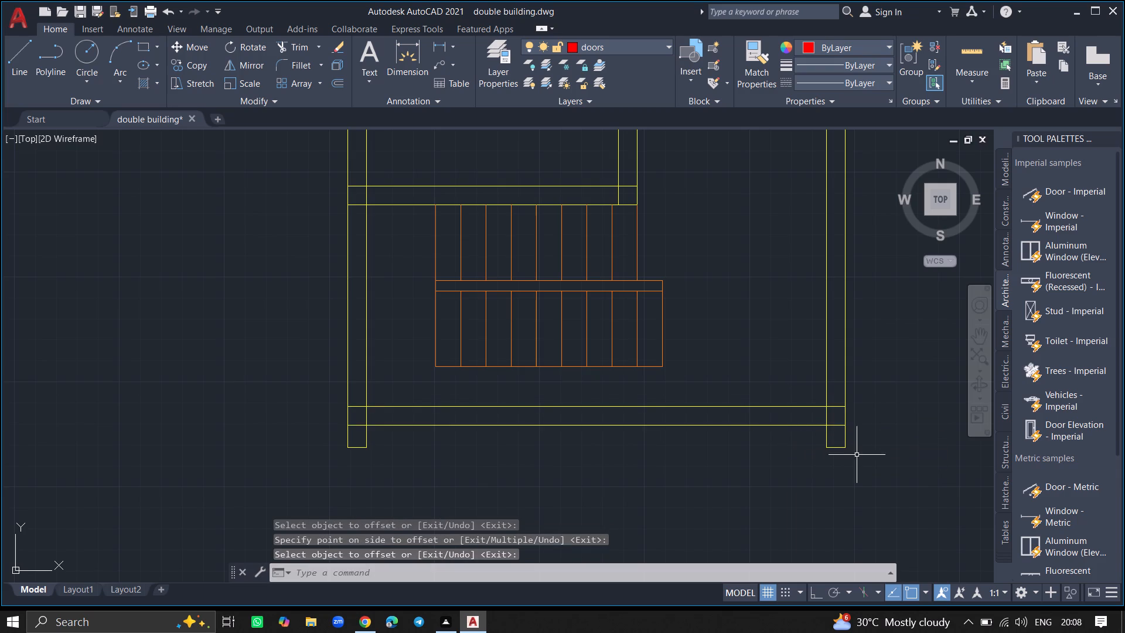
Trim off the leftover left and right wall stubs, including their short end lines, below the new bottom wall's outer face.
{"action": "type", "text": "trim"}
{"action": "key", "text": "Return"}
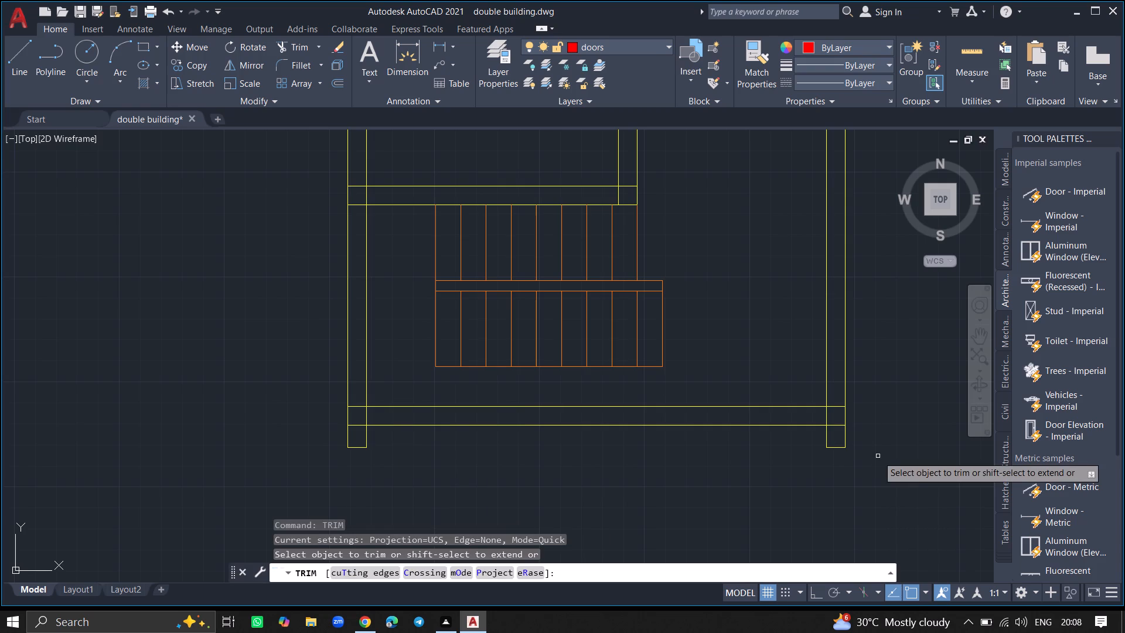
{"action": "left_click_drag", "start_coordinate": [845, 443], "coordinate": [844, 449]}
{"action": "left_click", "coordinate": [844, 449]}
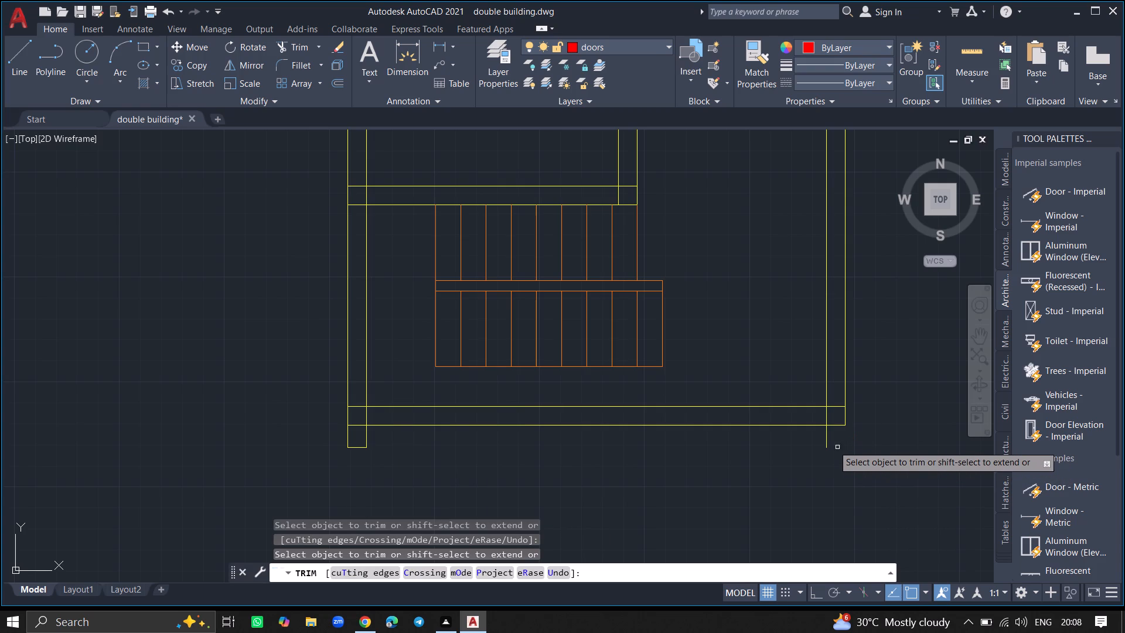
{"action": "left_click", "coordinate": [827, 444]}
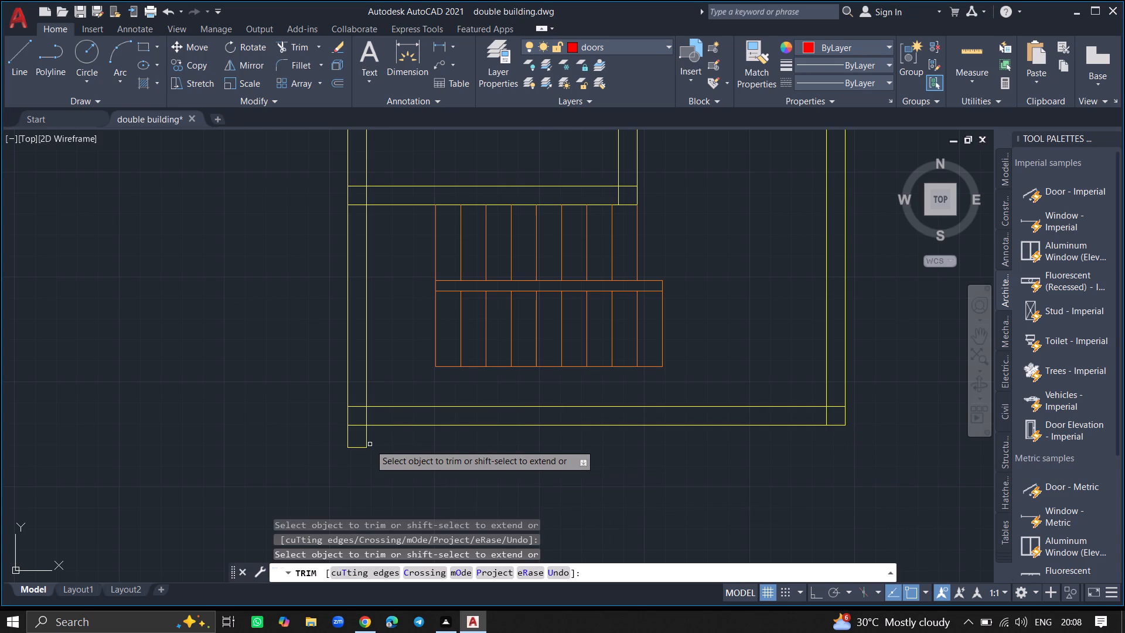
{"action": "left_click", "coordinate": [364, 444]}
{"action": "left_click", "coordinate": [364, 448]}
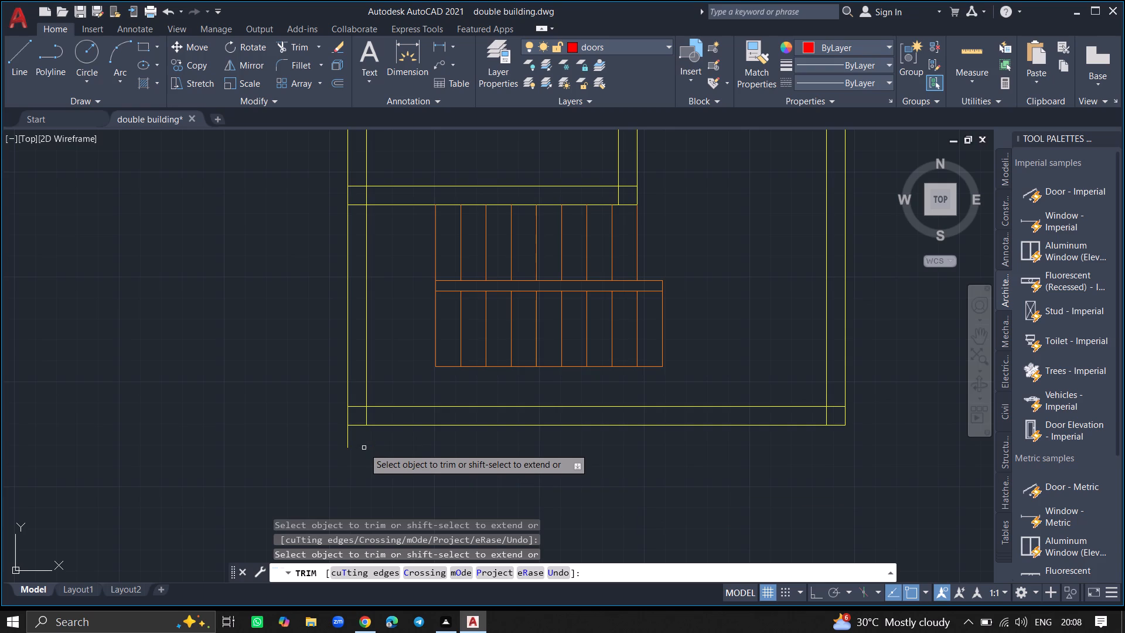
{"action": "left_click", "coordinate": [346, 443]}
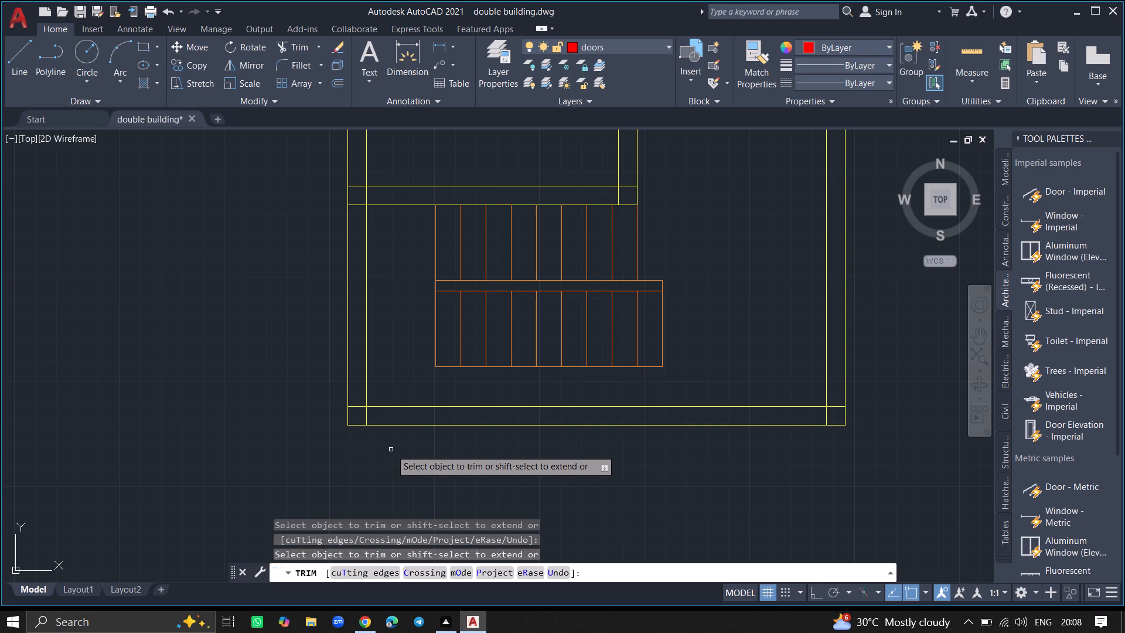
{"action": "key", "text": "Return"}
{"action": "scroll", "coordinate": [391, 450], "scroll_direction": "down", "scroll_amount": 5, "text": "ctrl"}
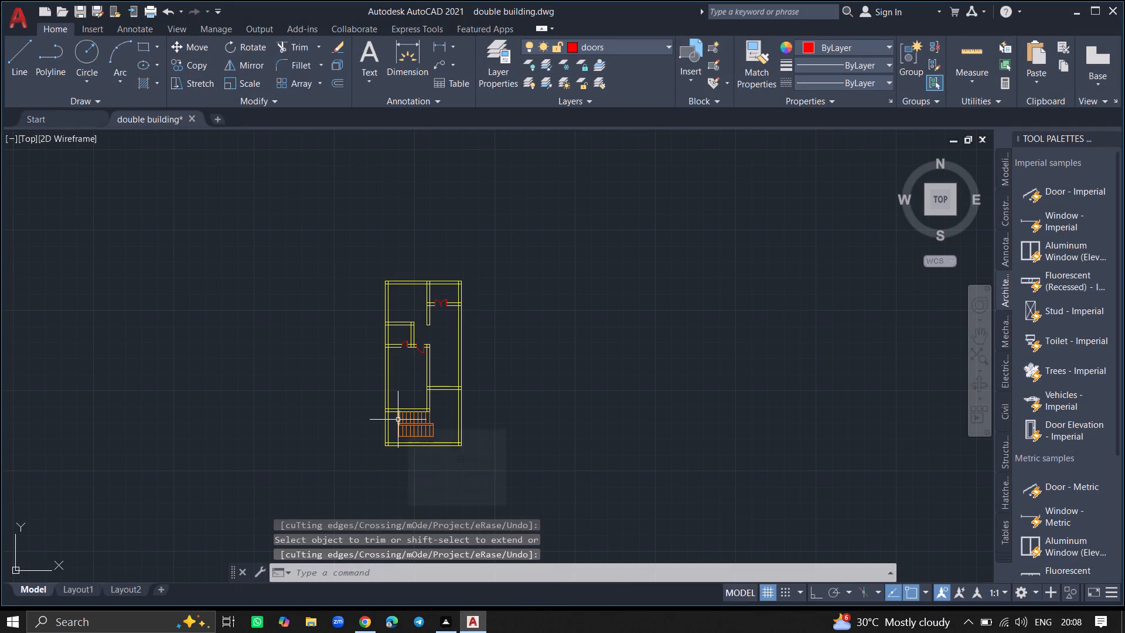
{"action": "scroll", "coordinate": [396, 372], "scroll_direction": "up", "scroll_amount": 1, "text": "ctrl"}
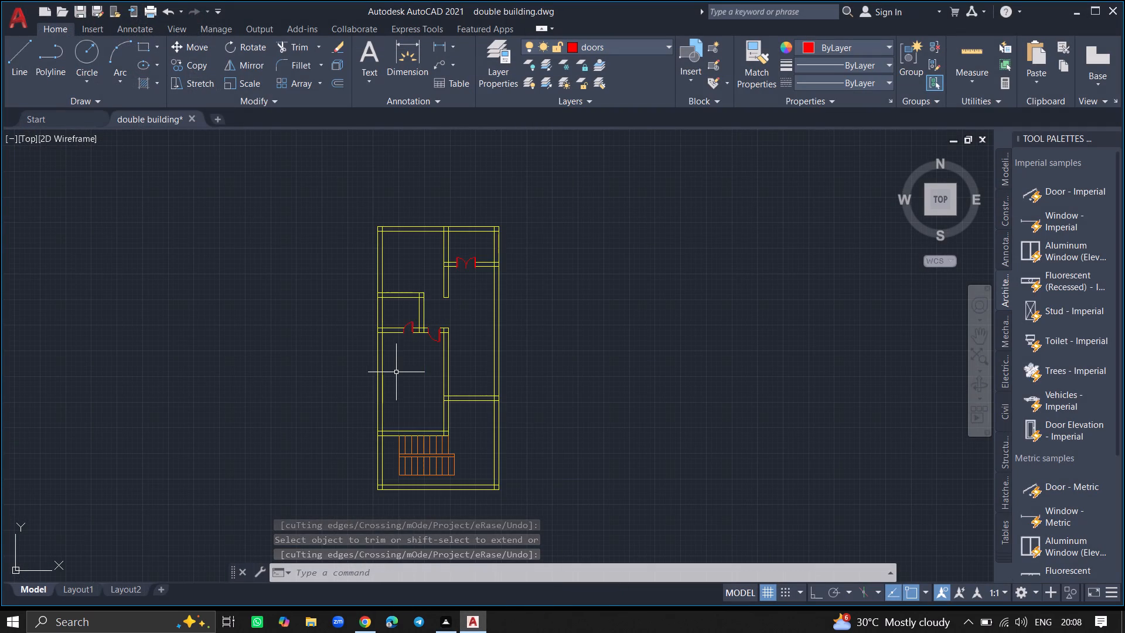
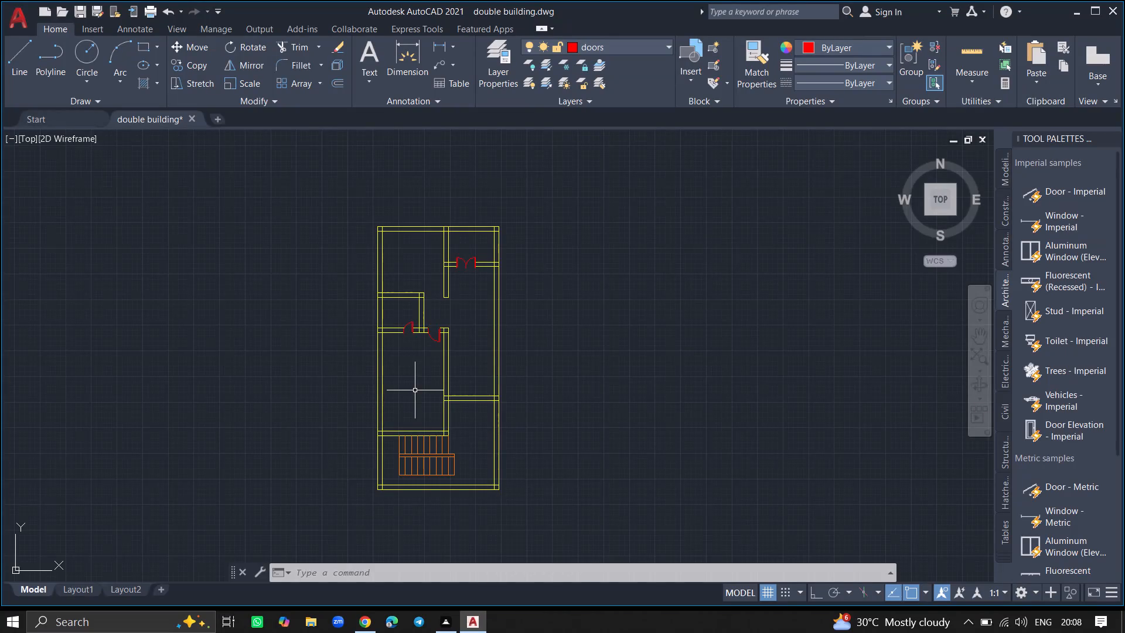
Copy the double door from the upper-right room's wall onto the lower cross wall between the right-hand rooms, using its meeting point as base.
{"action": "scroll", "coordinate": [465, 277], "scroll_direction": "up", "scroll_amount": 4, "text": "ctrl"}
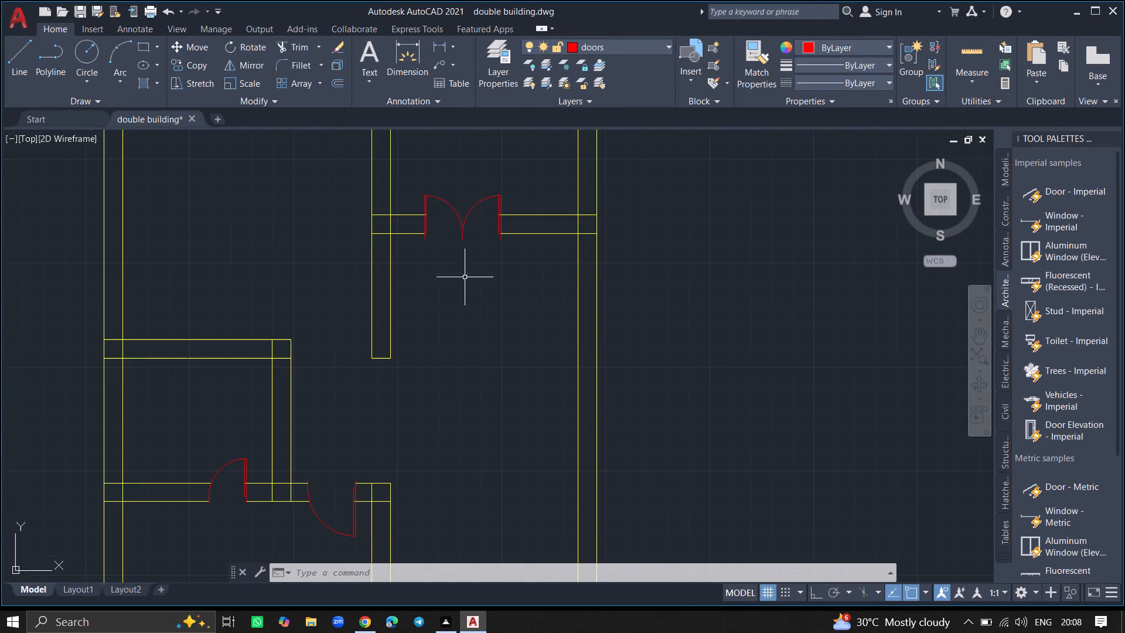
{"action": "left_click", "coordinate": [460, 206]}
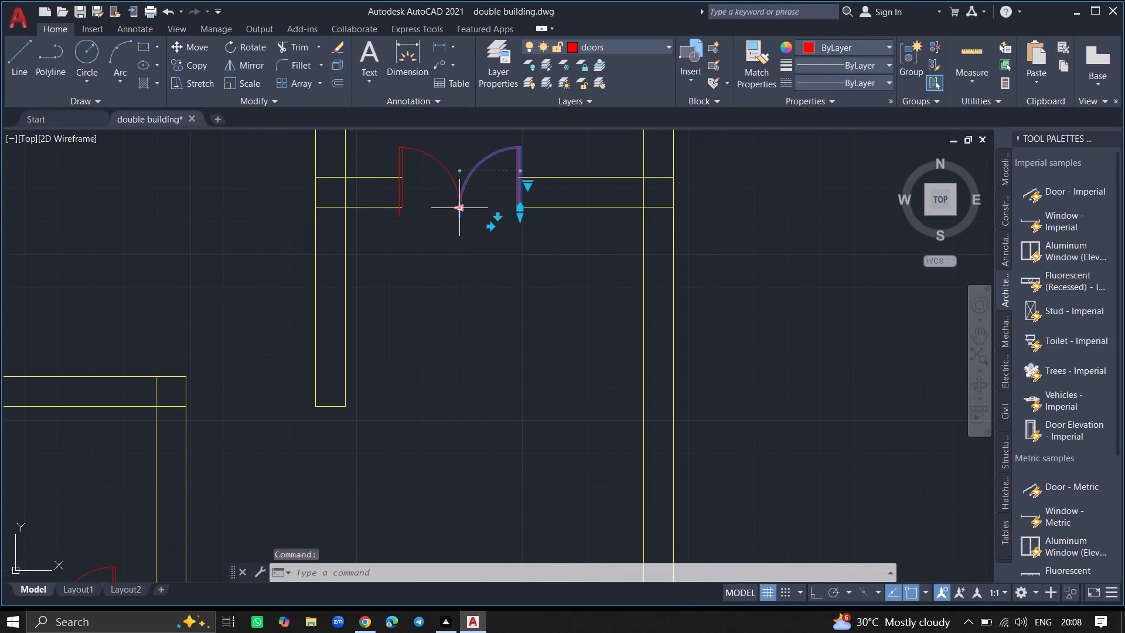
{"action": "left_click", "coordinate": [454, 190]}
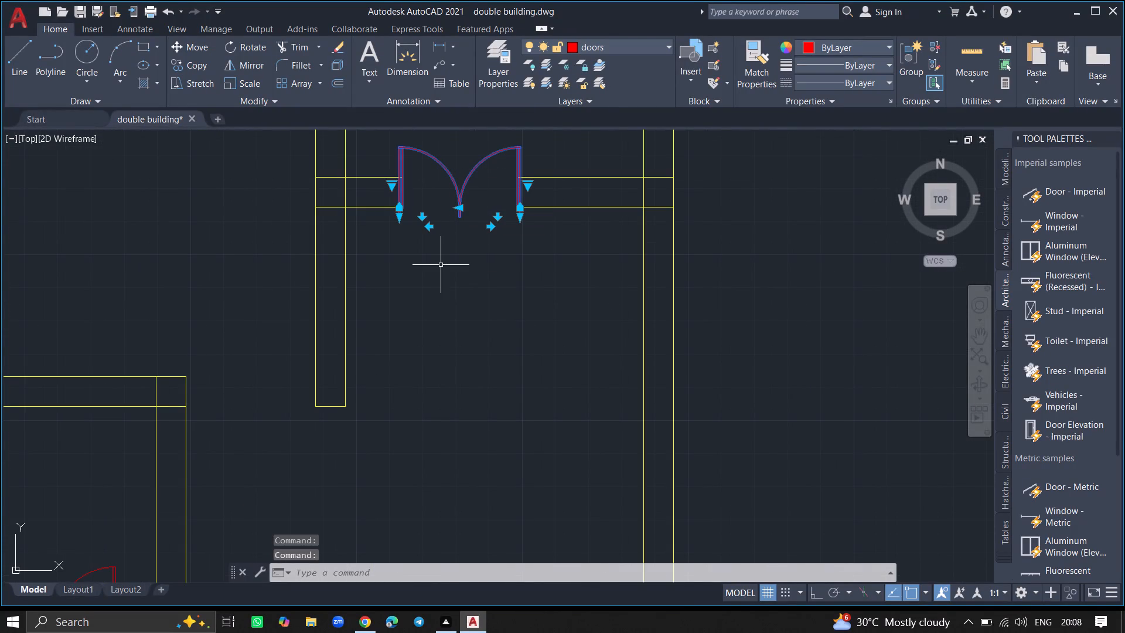
{"action": "type", "text": "copy"}
{"action": "key", "text": "Return"}
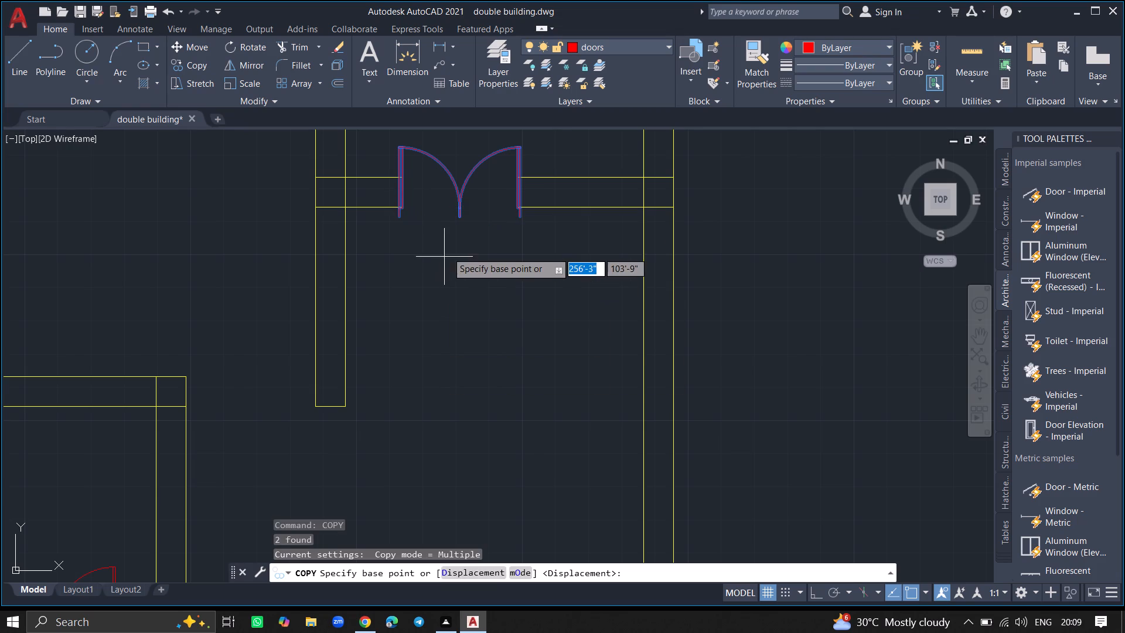
{"action": "left_click", "coordinate": [458, 214]}
{"action": "scroll", "coordinate": [476, 338], "scroll_direction": "down", "scroll_amount": 3, "text": "ctrl"}
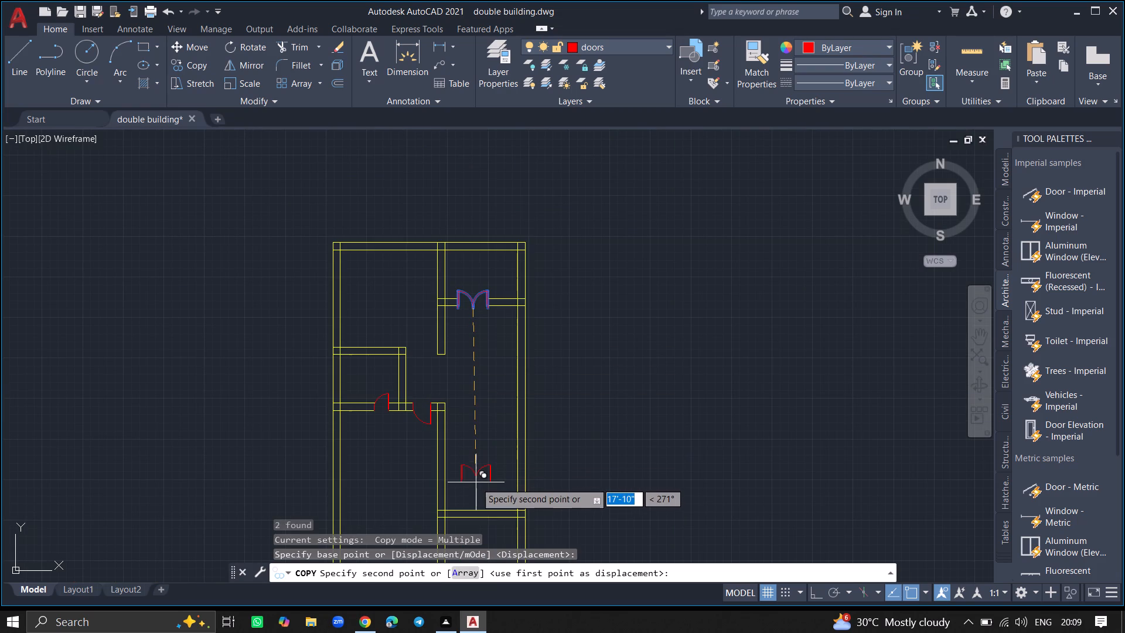
{"action": "scroll", "coordinate": [477, 511], "scroll_direction": "up", "scroll_amount": 2, "text": "ctrl"}
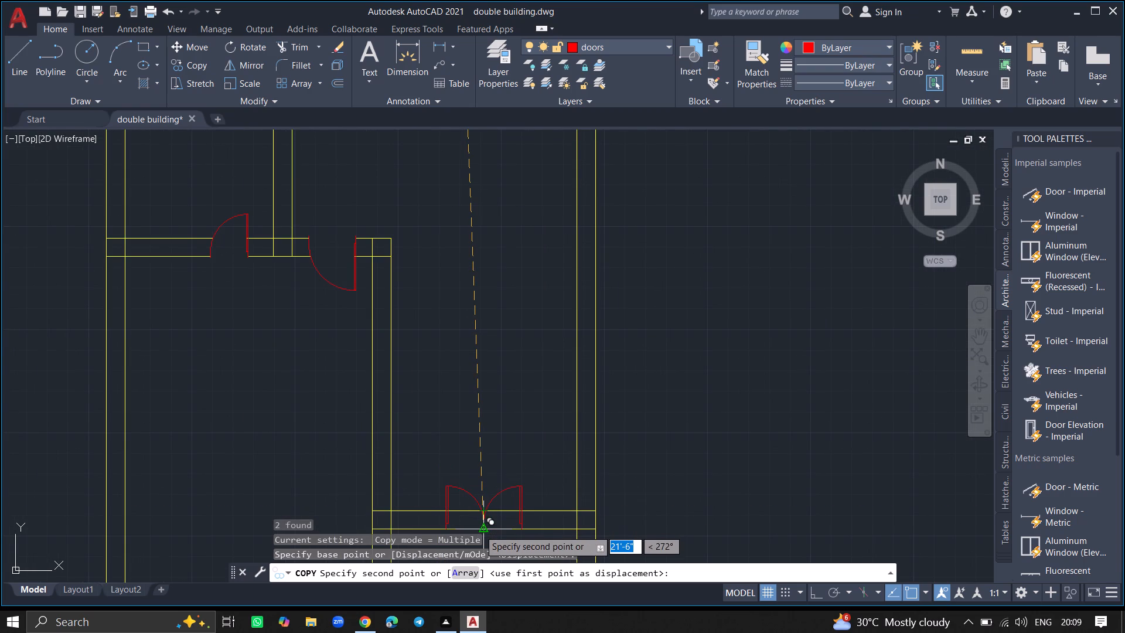
{"action": "left_click", "coordinate": [479, 530]}
{"action": "key", "text": "Return"}
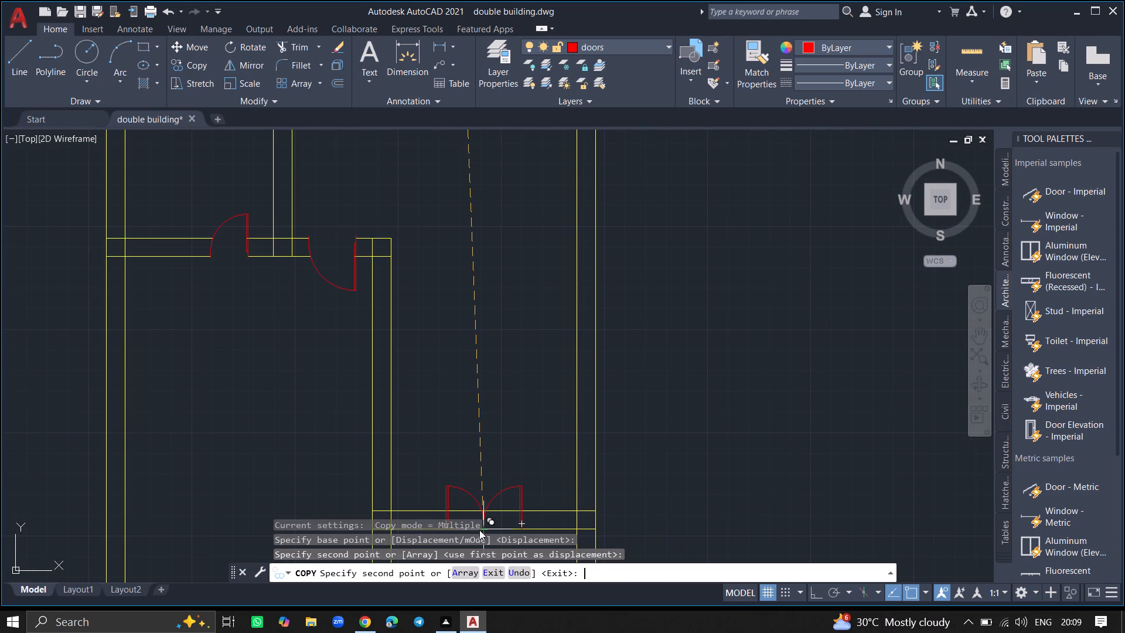
Trim both wall lines inside the copied double door's opening, including the short piece left between the two door arcs.
{"action": "scroll", "coordinate": [492, 465], "scroll_direction": "down", "scroll_amount": 4, "text": "ctrl"}
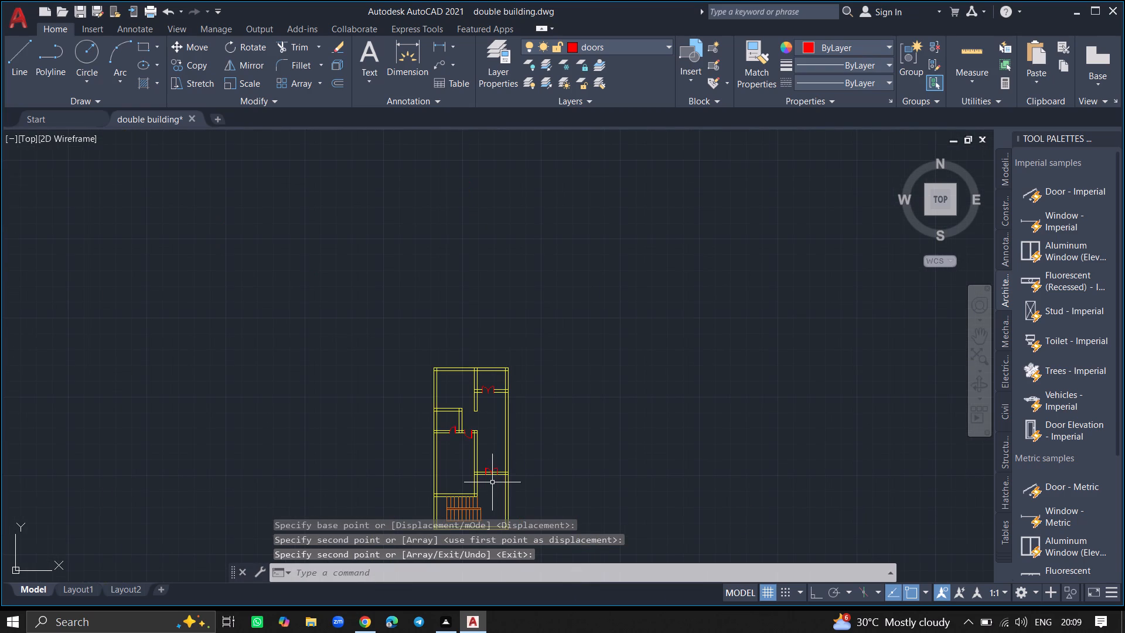
{"action": "scroll", "coordinate": [492, 482], "scroll_direction": "up", "scroll_amount": 4, "text": "ctrl"}
{"action": "scroll", "coordinate": [456, 424], "scroll_direction": "up", "scroll_amount": 2, "text": "ctrl"}
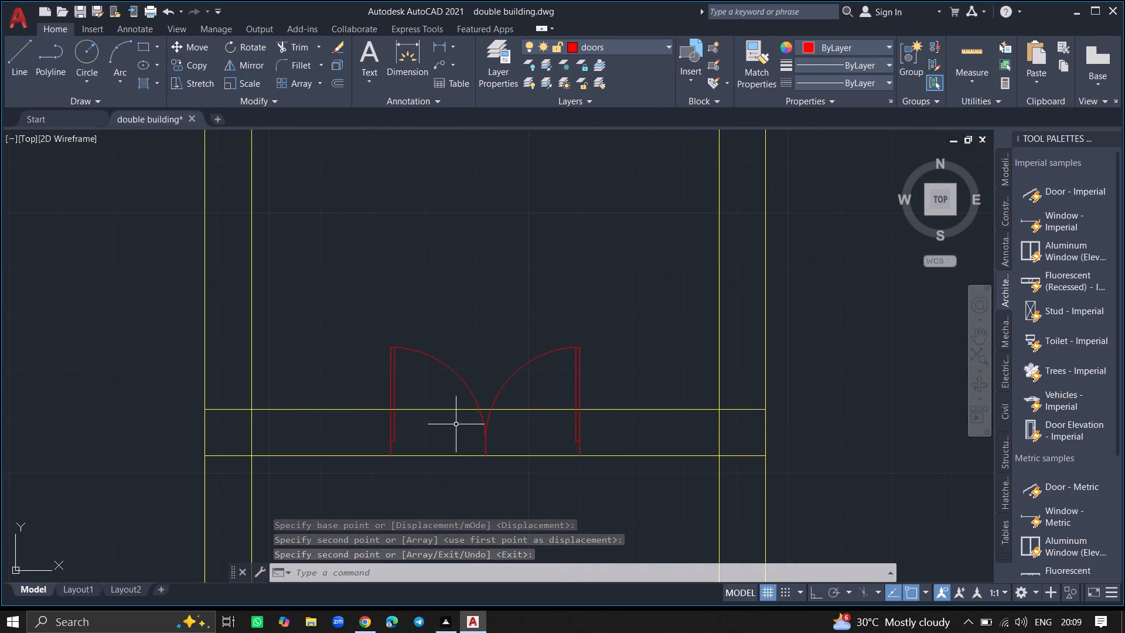
{"action": "type", "text": "trim"}
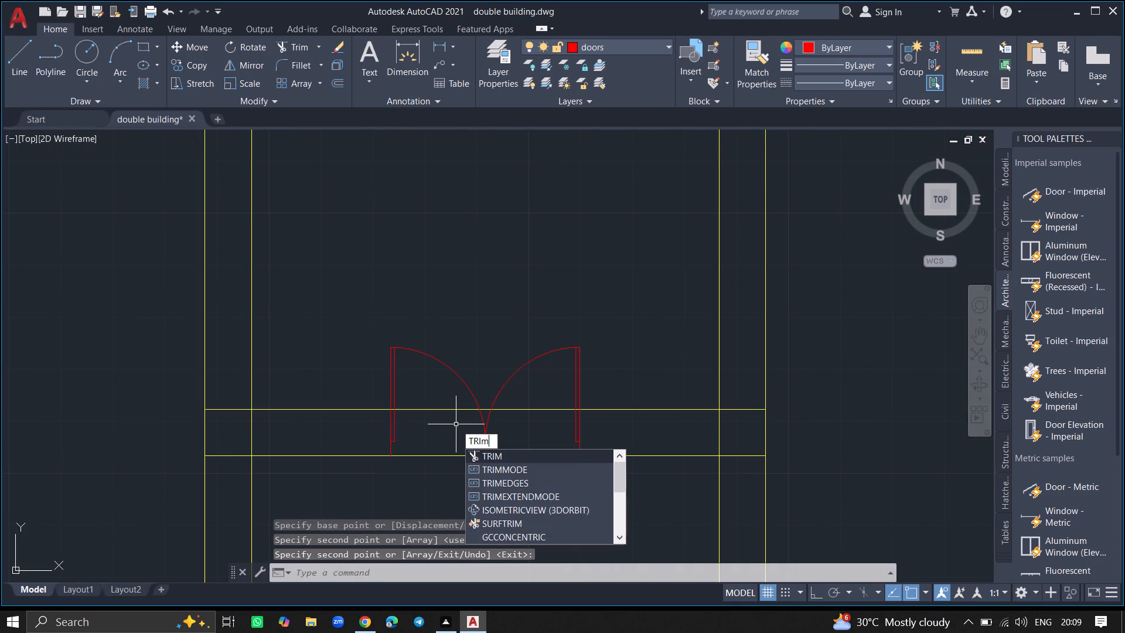
{"action": "key", "text": "Return"}
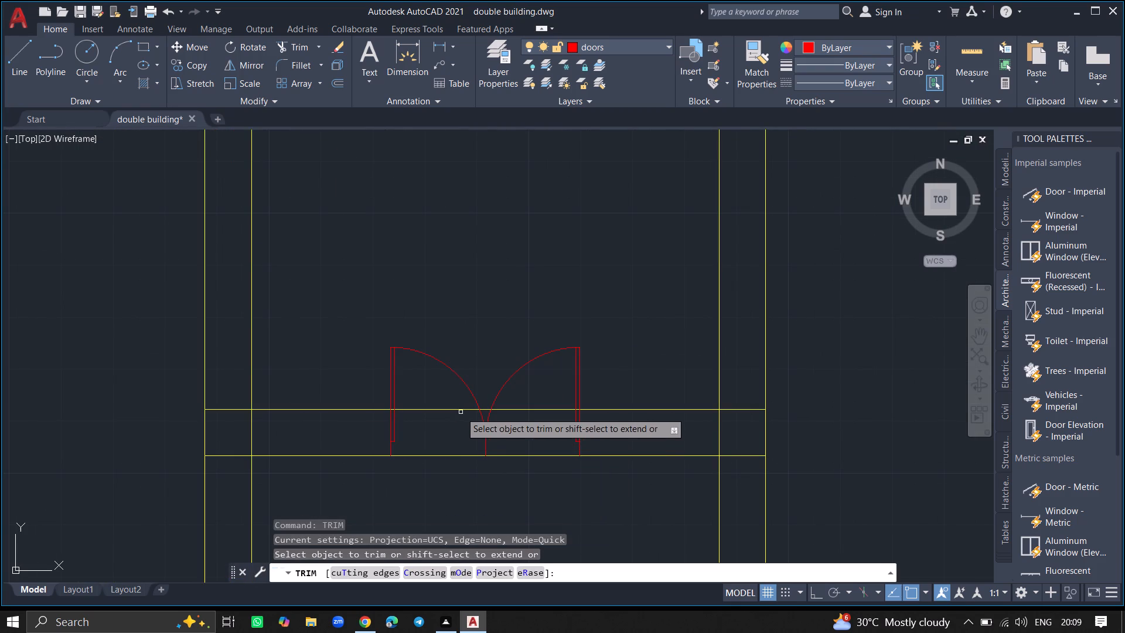
{"action": "left_click", "coordinate": [461, 410]}
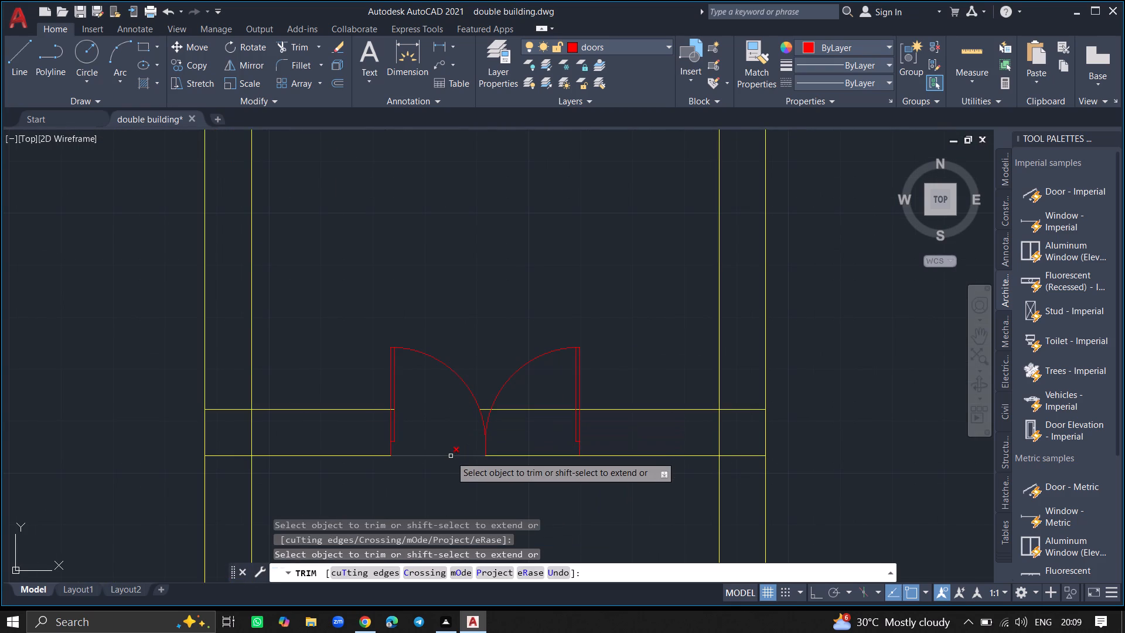
{"action": "left_click", "coordinate": [450, 457]}
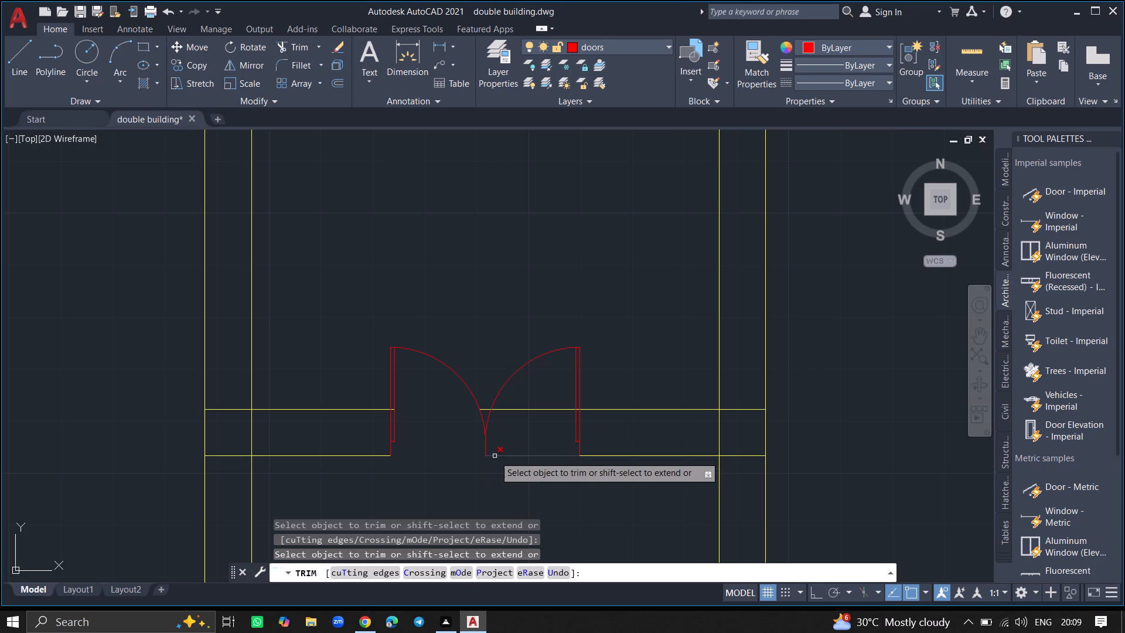
{"action": "left_click", "coordinate": [495, 456]}
{"action": "left_click", "coordinate": [506, 410]}
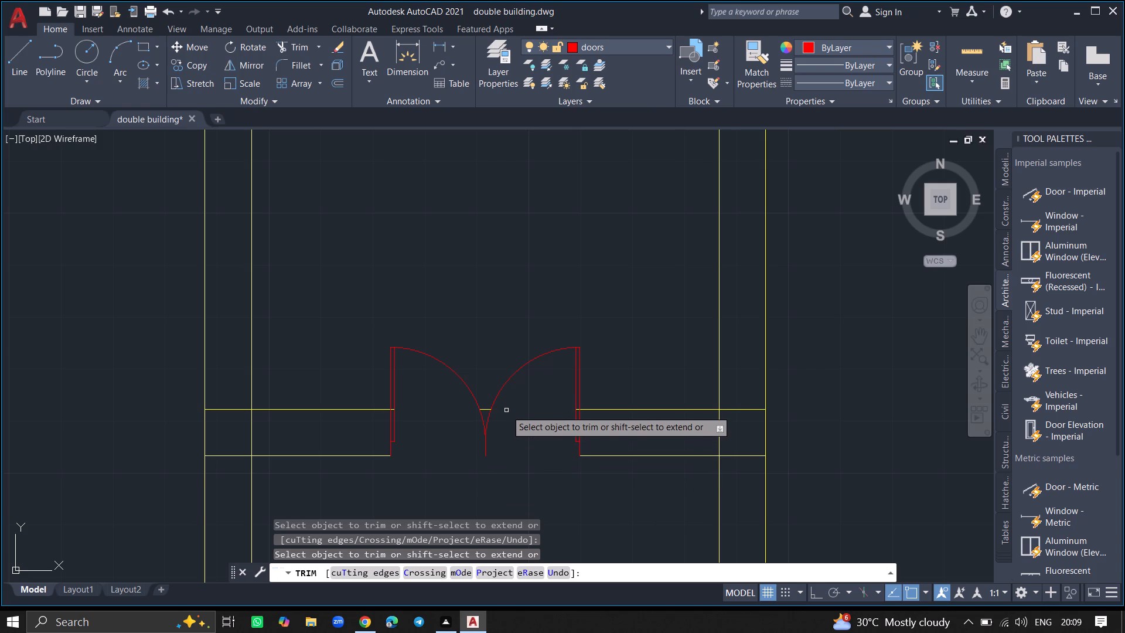
{"action": "left_click_drag", "start_coordinate": [486, 409], "coordinate": [509, 430]}
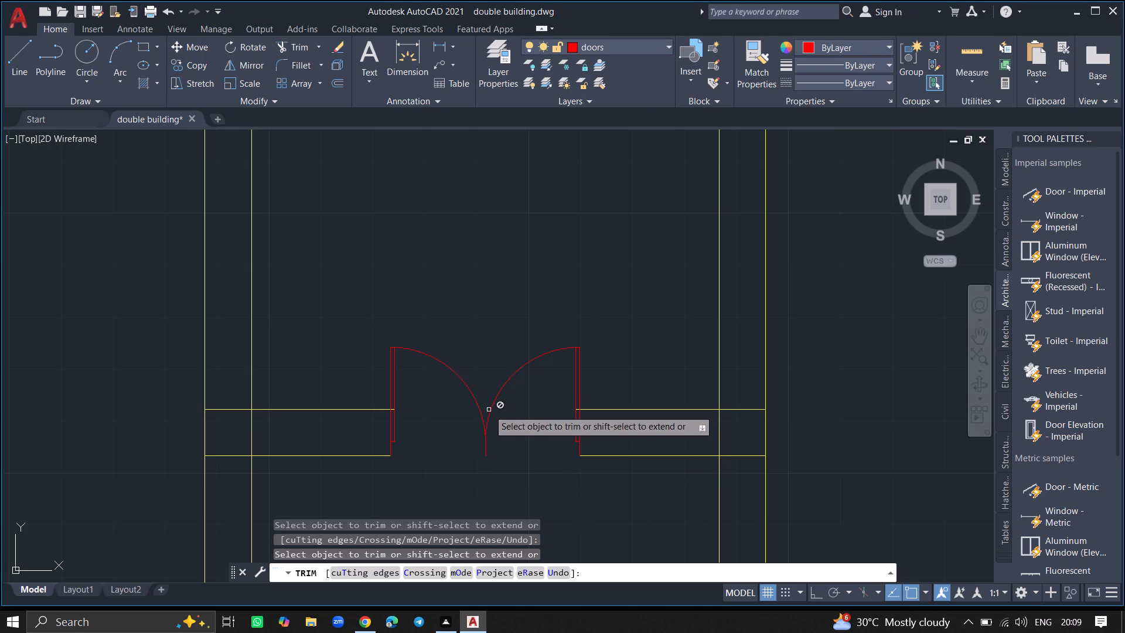
{"action": "left_click_drag", "start_coordinate": [509, 430], "coordinate": [509, 430]}
{"action": "key", "text": "Return"}
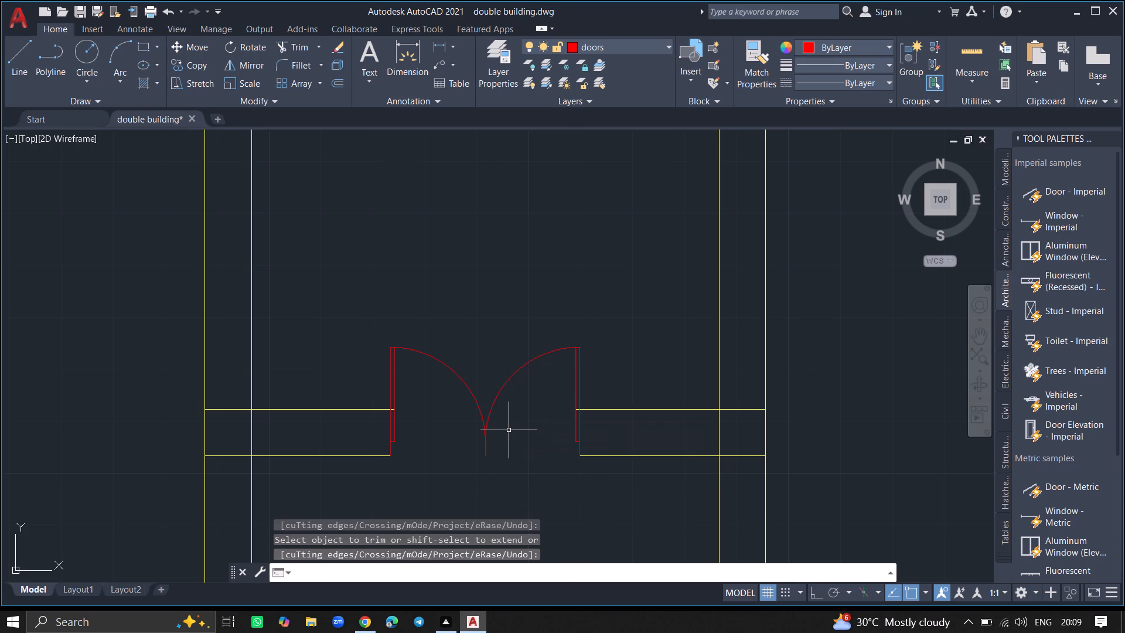
Make the windows layer current.
{"action": "scroll", "coordinate": [509, 430], "scroll_direction": "down", "scroll_amount": 3, "text": "ctrl"}
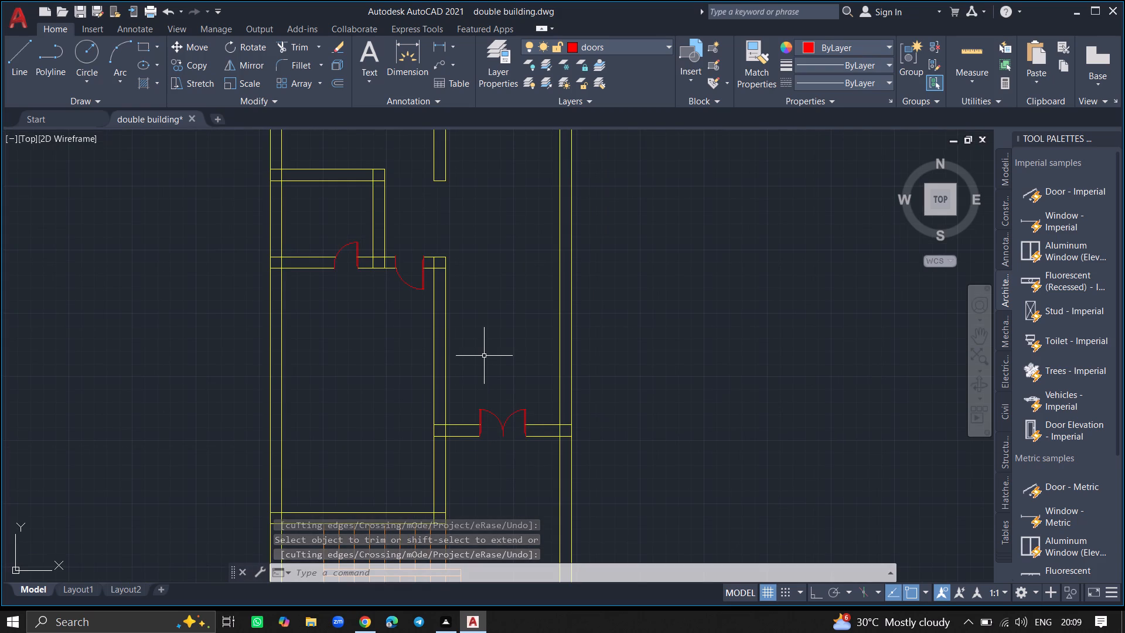
{"action": "scroll", "coordinate": [484, 356], "scroll_direction": "down", "scroll_amount": 1, "text": "ctrl"}
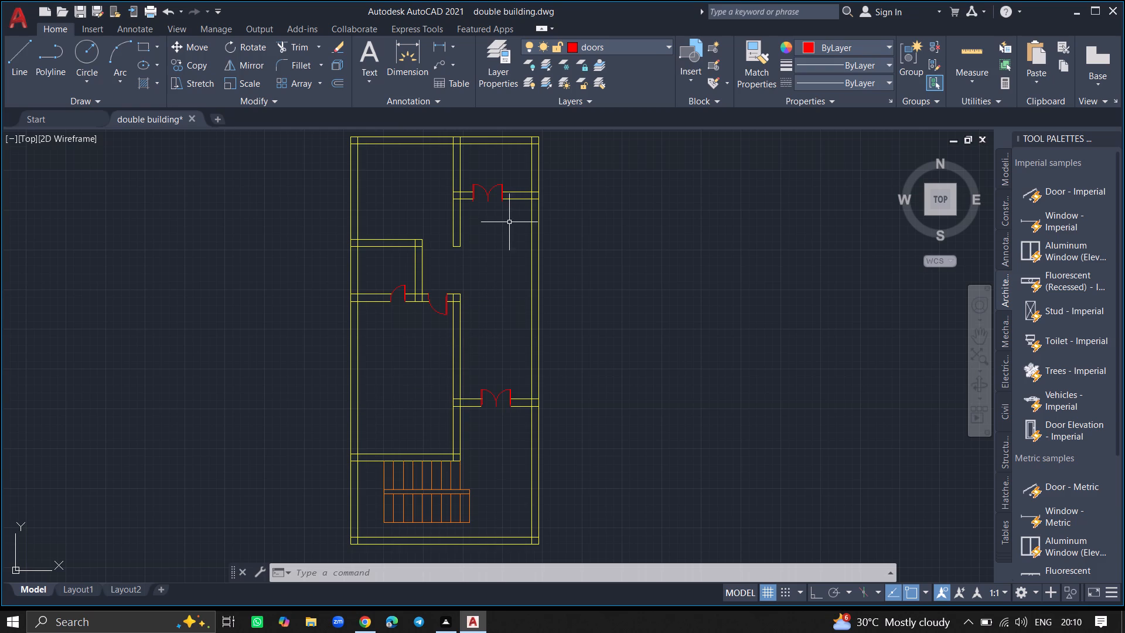
{"action": "double_click", "coordinate": [493, 80]}
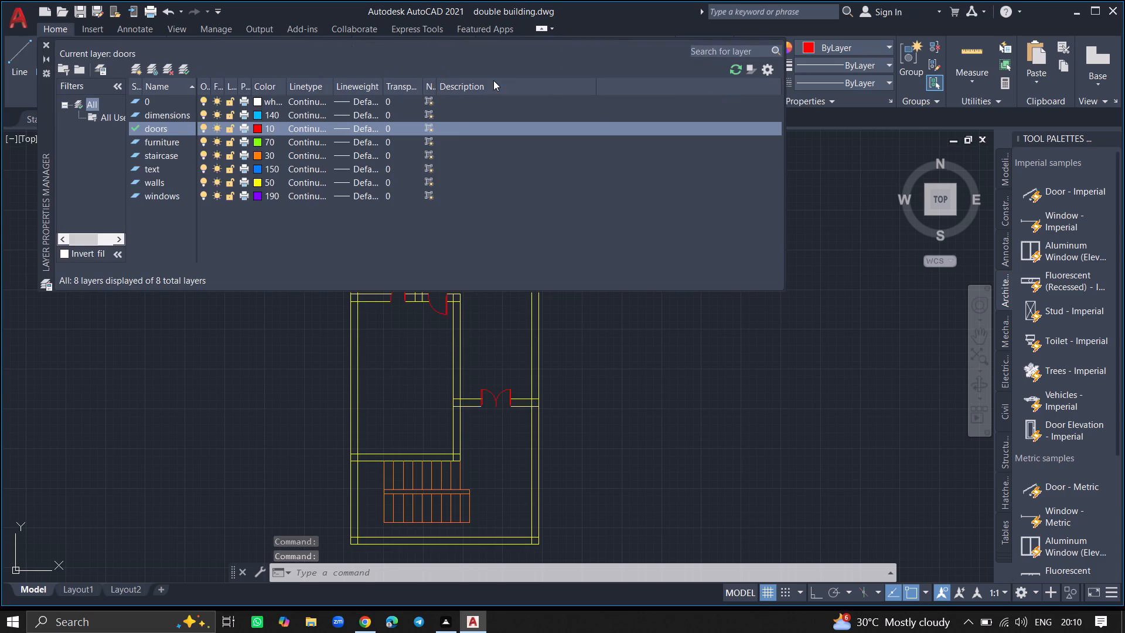
{"action": "double_click", "coordinate": [149, 195]}
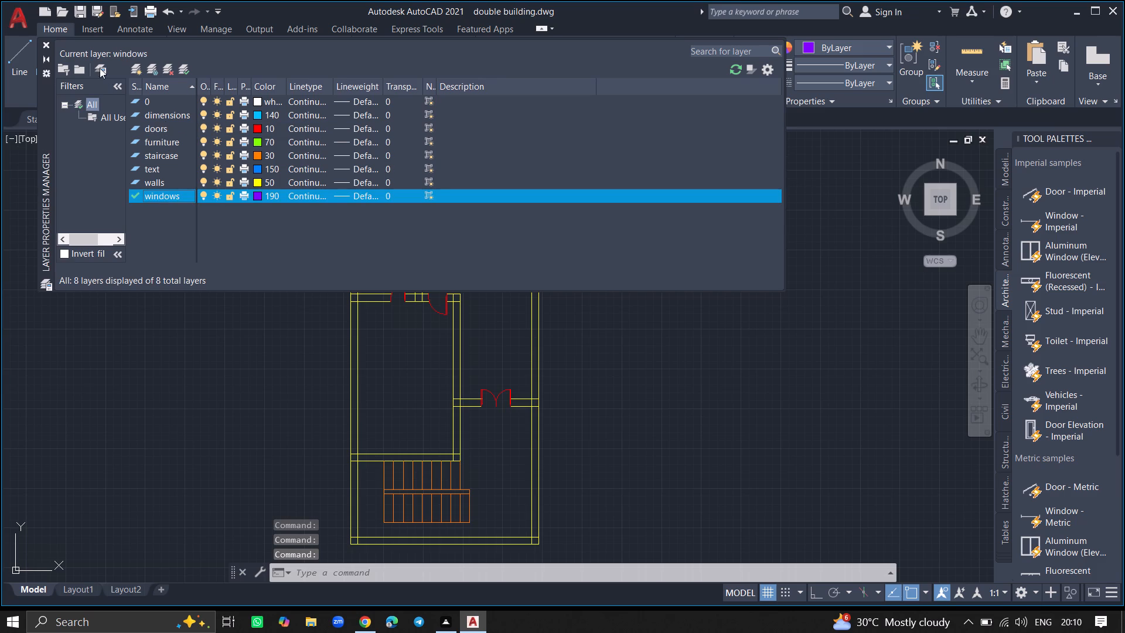
{"action": "left_click", "coordinate": [43, 41]}
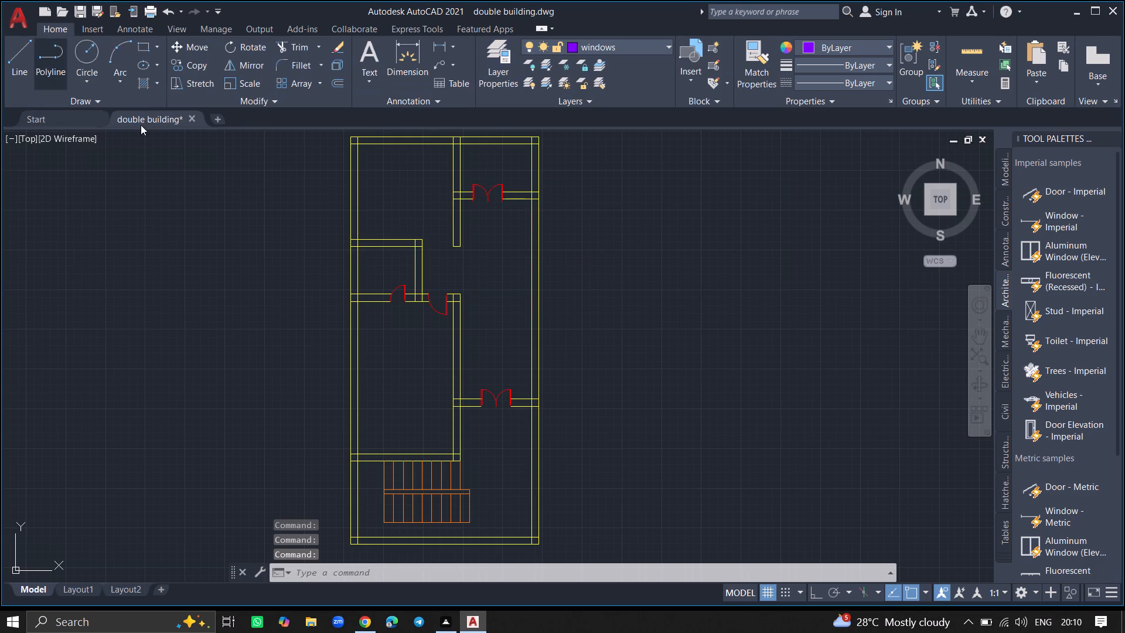
Insert the Window - Imperial block in the empty area beside the building's left wall.
{"action": "left_click", "coordinate": [1042, 217]}
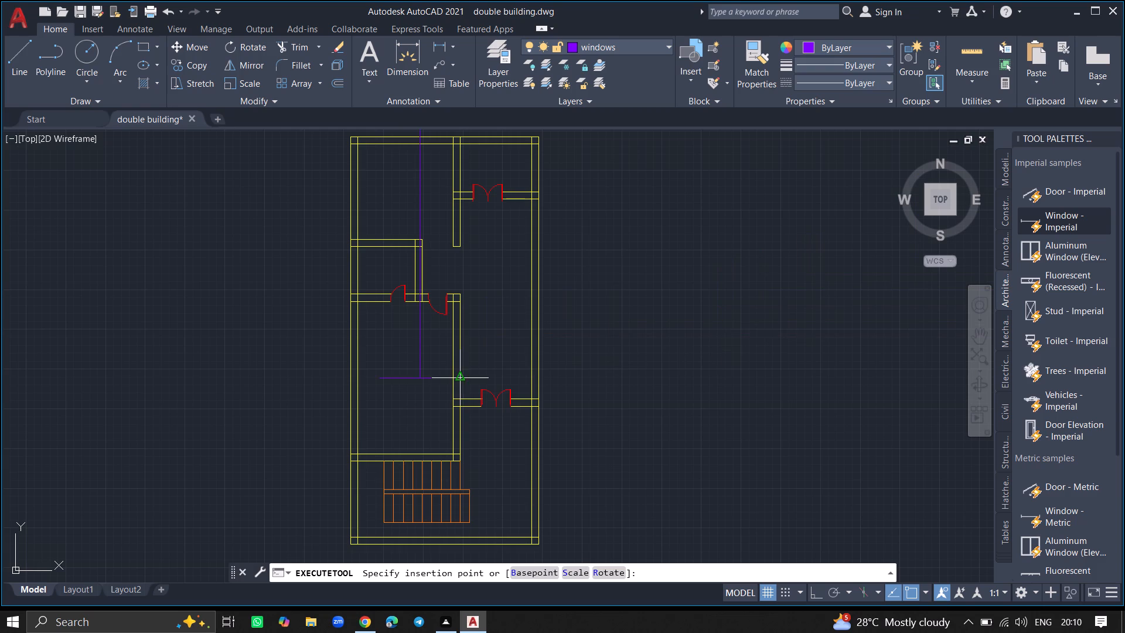
{"action": "left_click", "coordinate": [180, 441]}
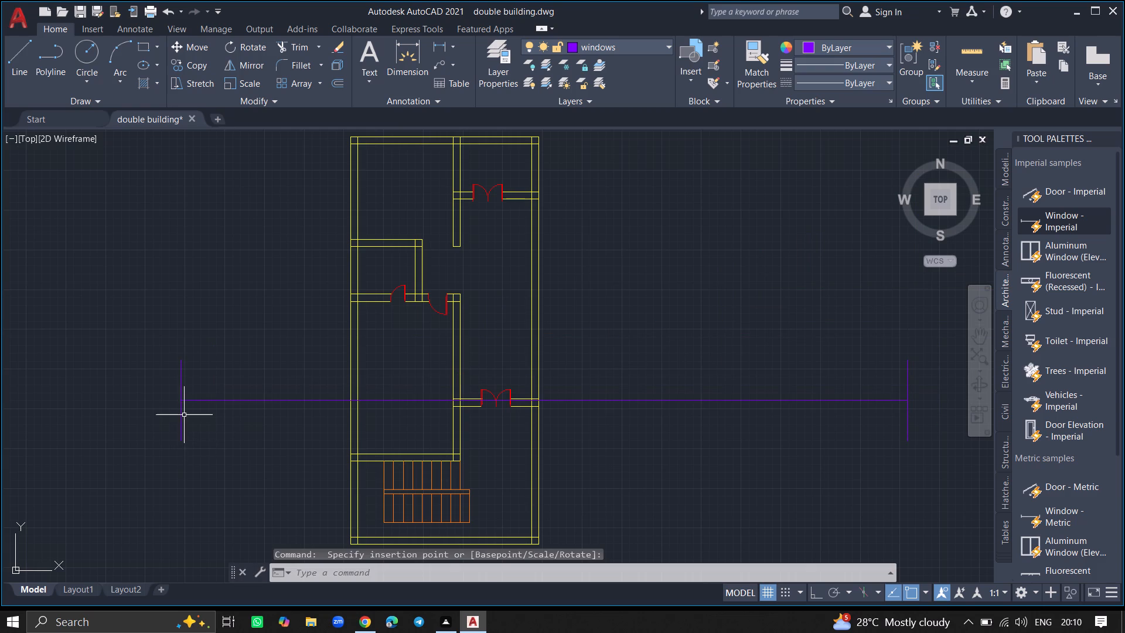
Scale the inserted window down freehand to a small fraction of its size, using a base point on its left end line.
{"action": "left_click", "coordinate": [180, 415]}
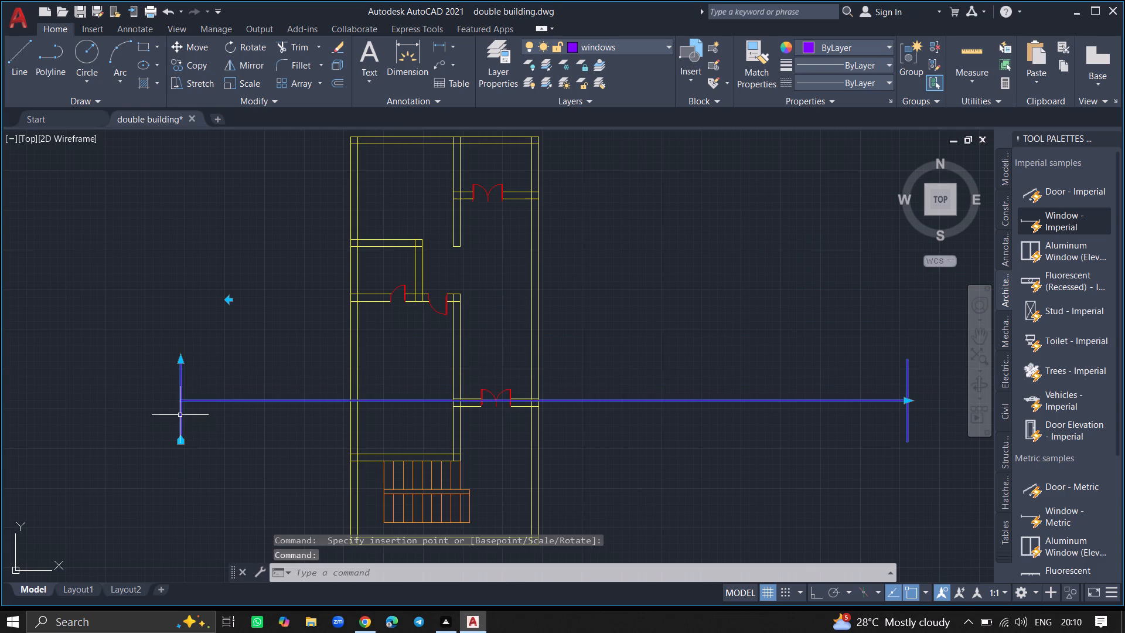
{"action": "type", "text": "sc"}
{"action": "key", "text": "Return"}
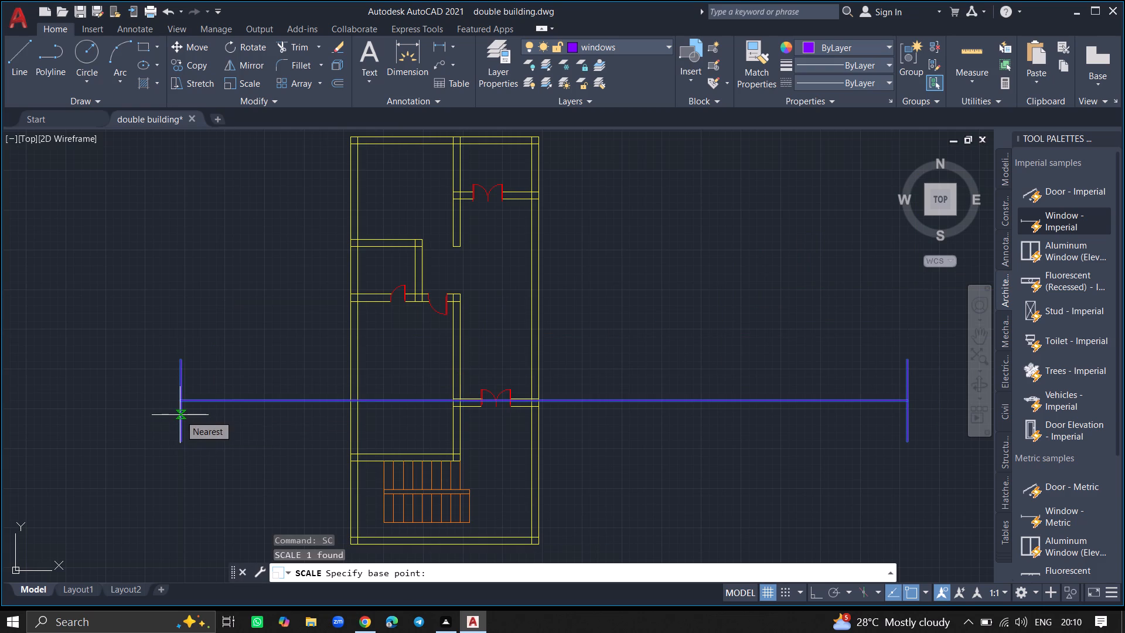
{"action": "left_click", "coordinate": [180, 415]}
{"action": "scroll", "coordinate": [179, 404], "scroll_direction": "up", "scroll_amount": 2, "text": "ctrl"}
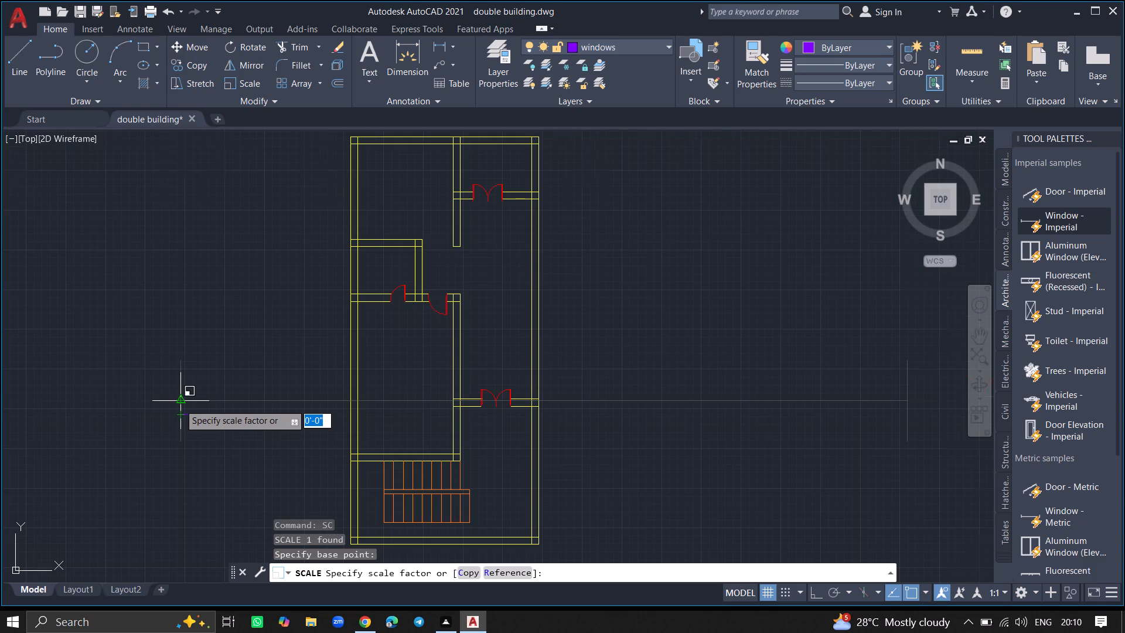
{"action": "scroll", "coordinate": [179, 404], "scroll_direction": "up", "scroll_amount": 1, "text": "ctrl"}
{"action": "left_click", "coordinate": [179, 394]}
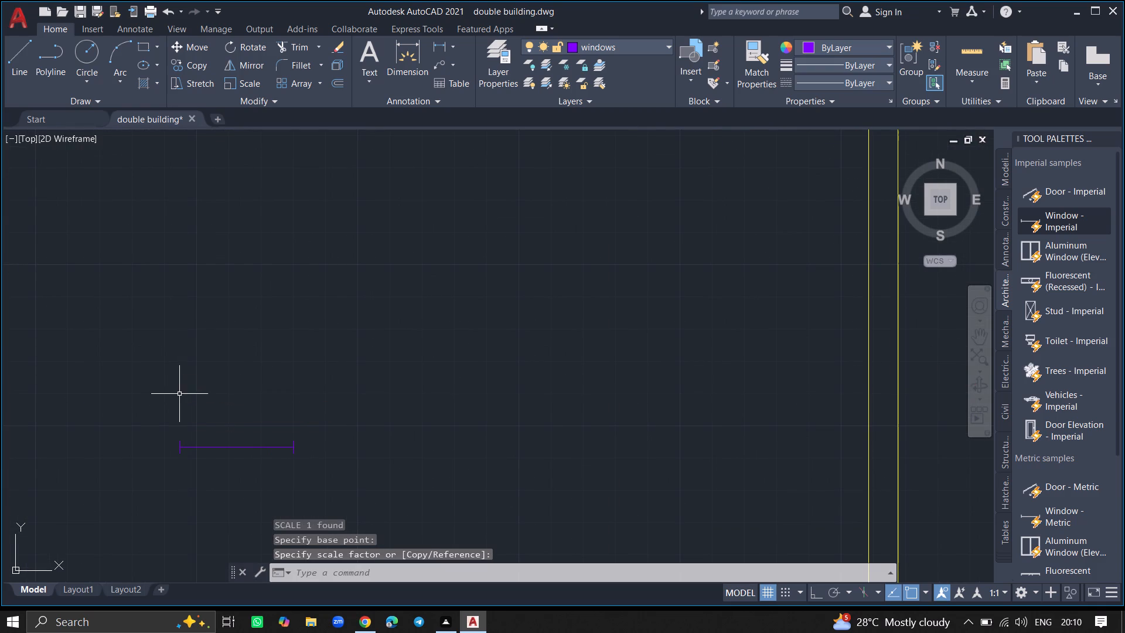
Move the scaled window between the two lines of the top wall of the upper-left room, near the room's right wall.
{"action": "left_click", "coordinate": [202, 447]}
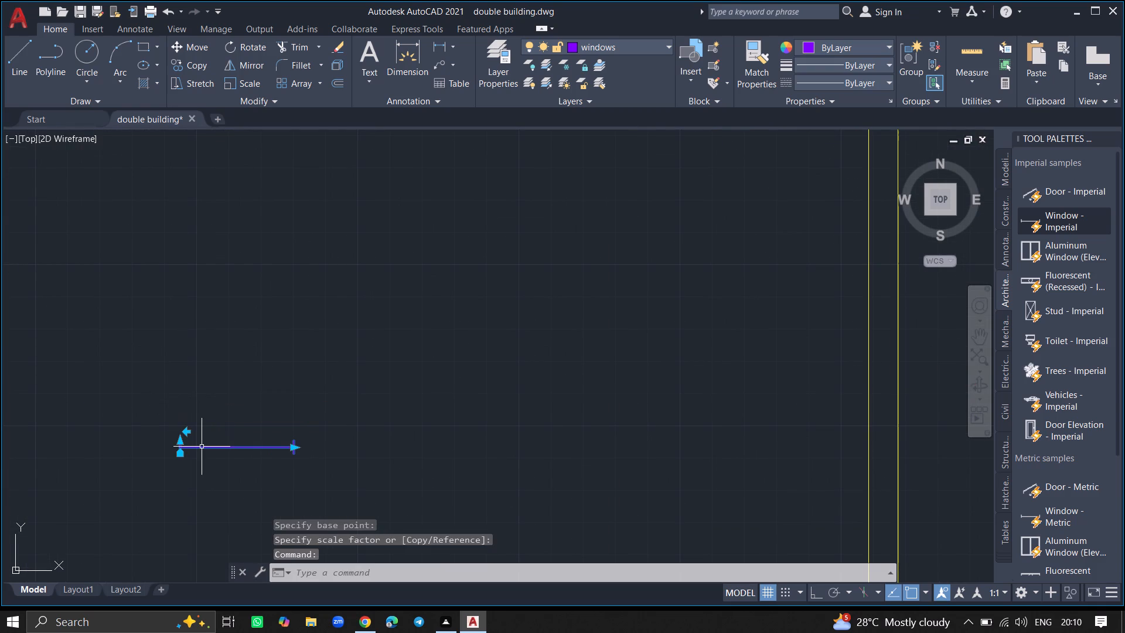
{"action": "type", "text": "move"}
{"action": "key", "text": "Return"}
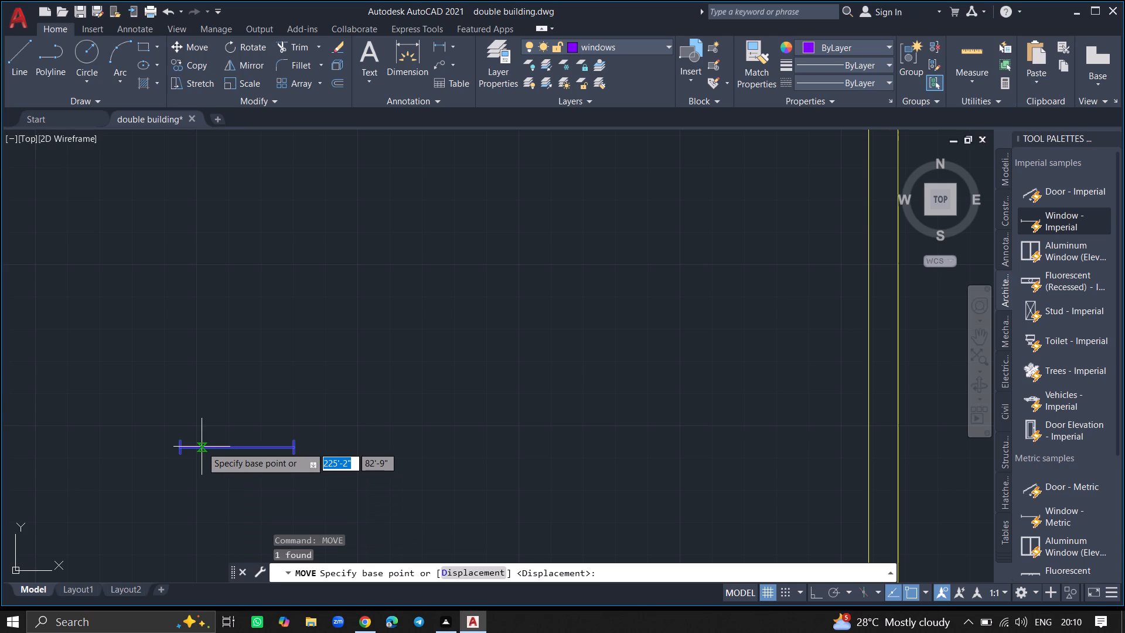
{"action": "left_click", "coordinate": [202, 447]}
{"action": "scroll", "coordinate": [349, 341], "scroll_direction": "down", "scroll_amount": 4, "text": "ctrl"}
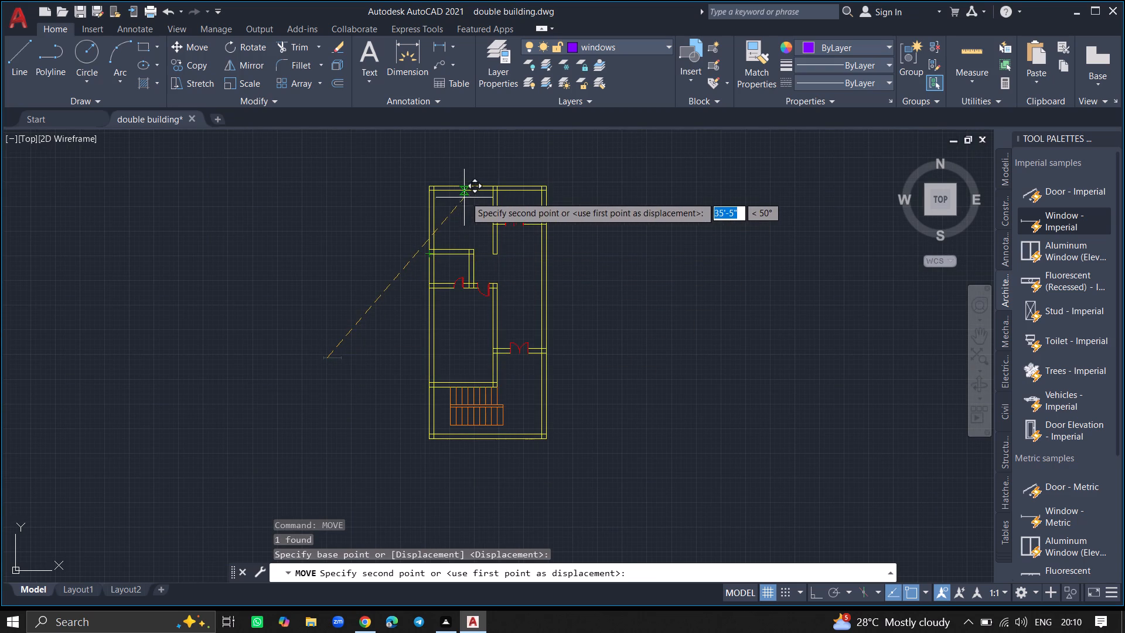
{"action": "scroll", "coordinate": [469, 193], "scroll_direction": "up", "scroll_amount": 3, "text": "ctrl"}
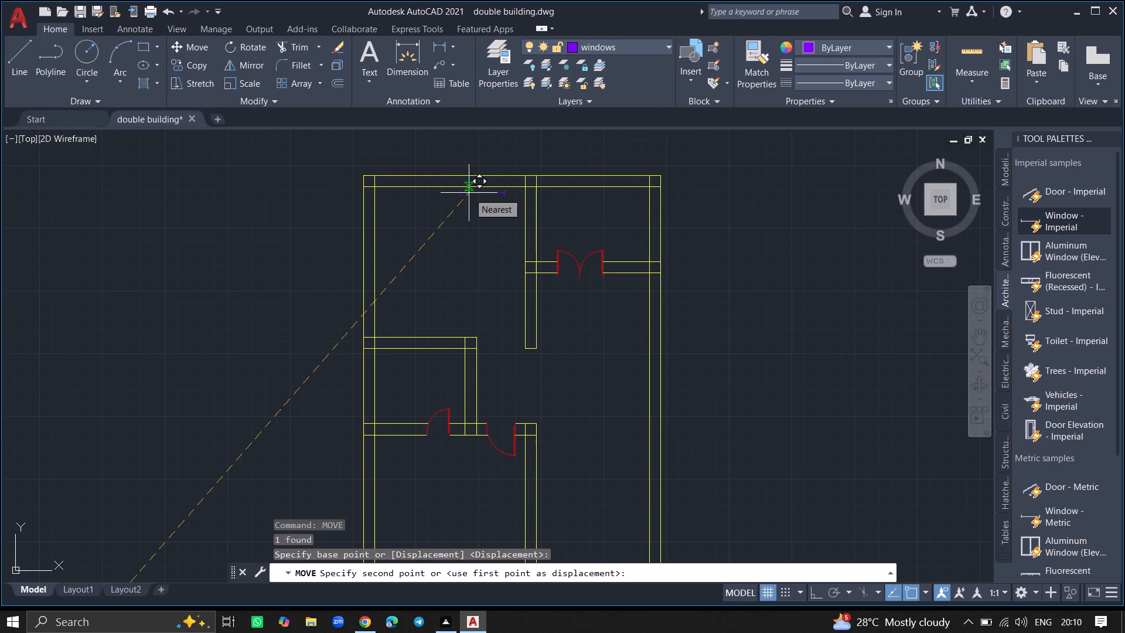
{"action": "scroll", "coordinate": [479, 182], "scroll_direction": "up", "scroll_amount": 5, "text": "ctrl"}
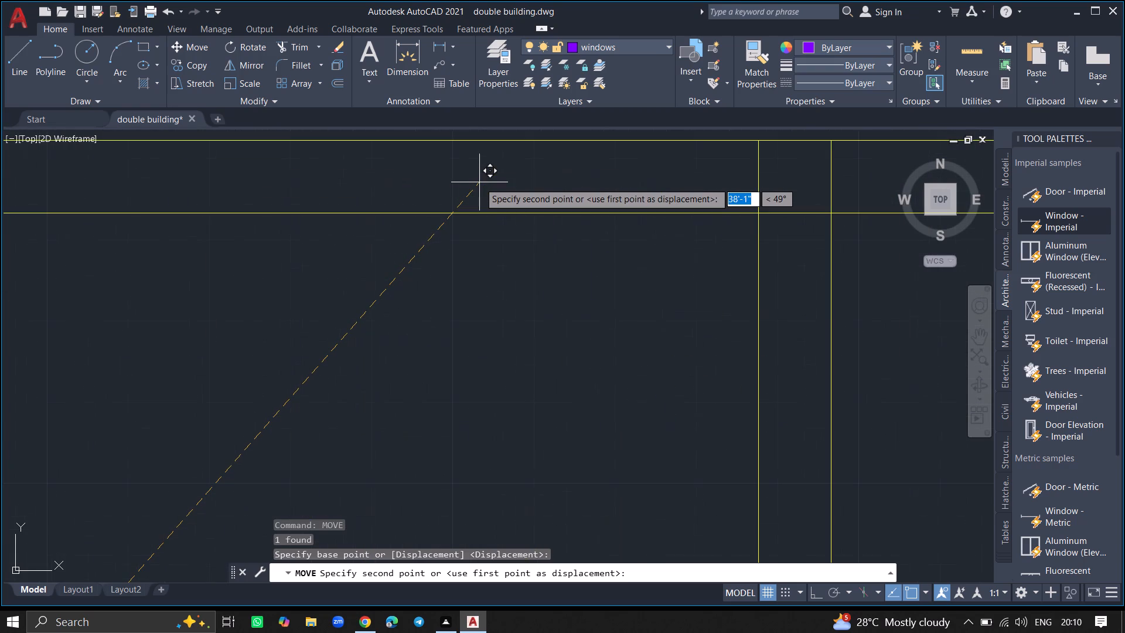
{"action": "left_click", "coordinate": [479, 182]}
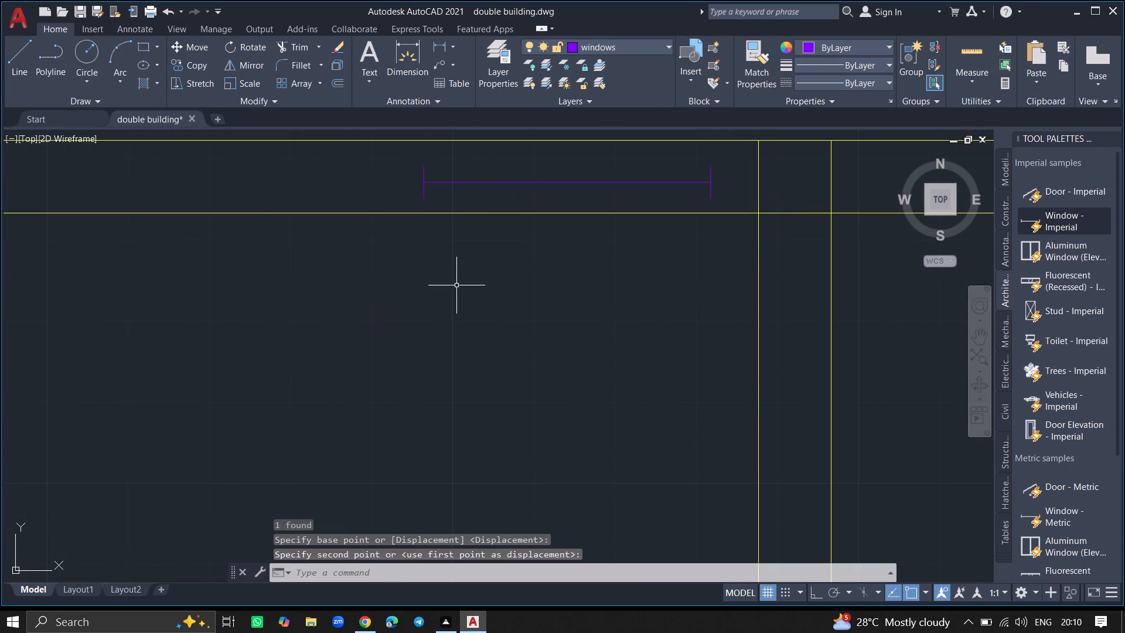
{"action": "scroll", "coordinate": [456, 285], "scroll_direction": "down", "scroll_amount": 6, "text": "ctrl"}
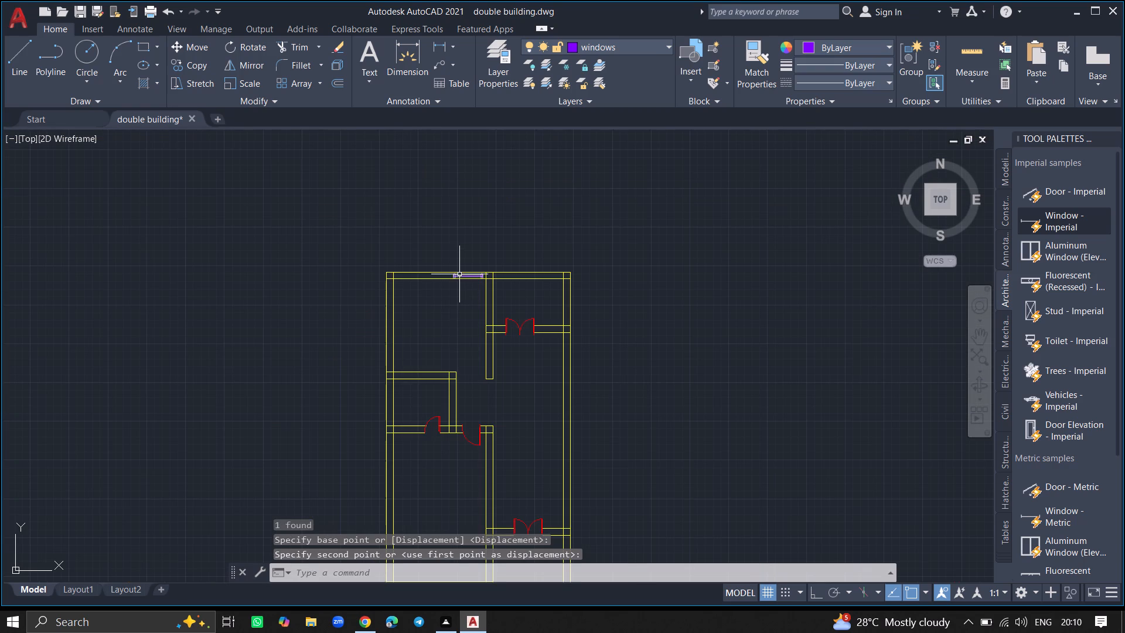
{"action": "scroll", "coordinate": [460, 273], "scroll_direction": "up", "scroll_amount": 5, "text": "ctrl"}
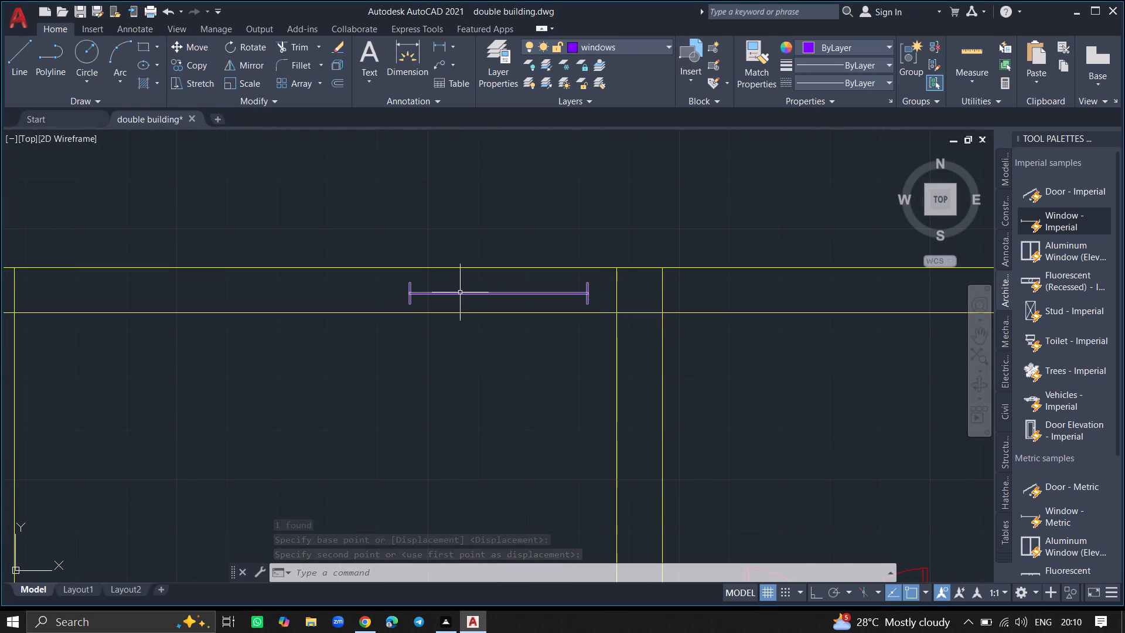
Copy the top-wall window to two spots outside the building's left wall and one in the open space near the right wall.
{"action": "left_click", "coordinate": [460, 292]}
{"action": "type", "text": "copy"}
{"action": "key", "text": "Return"}
{"action": "left_click", "coordinate": [460, 292]}
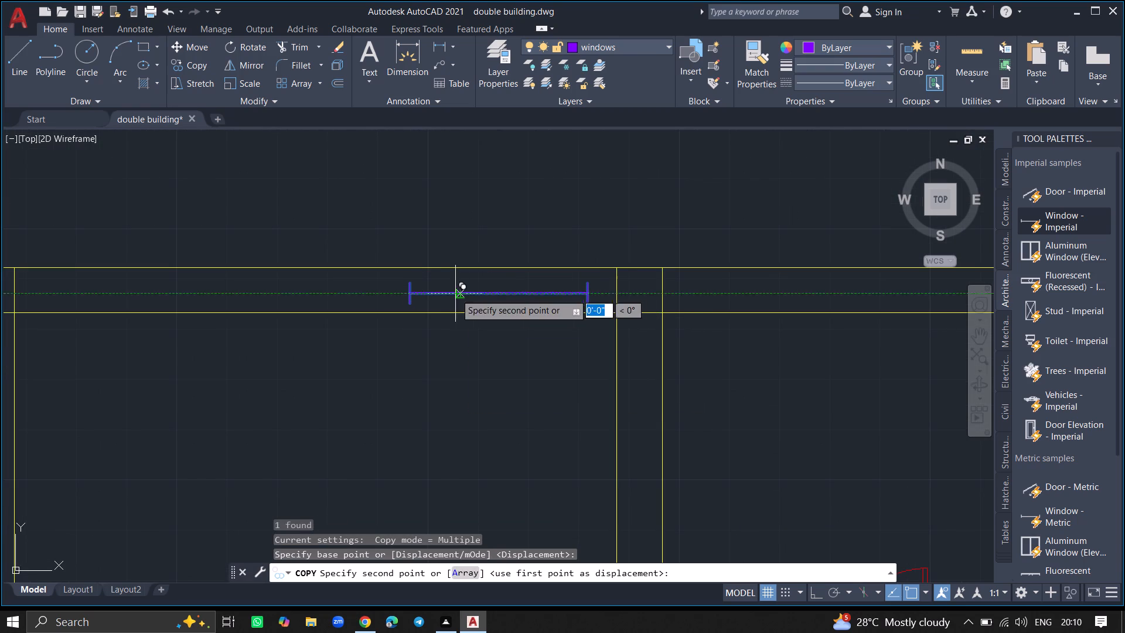
{"action": "scroll", "coordinate": [276, 407], "scroll_direction": "down", "scroll_amount": 2, "text": "ctrl"}
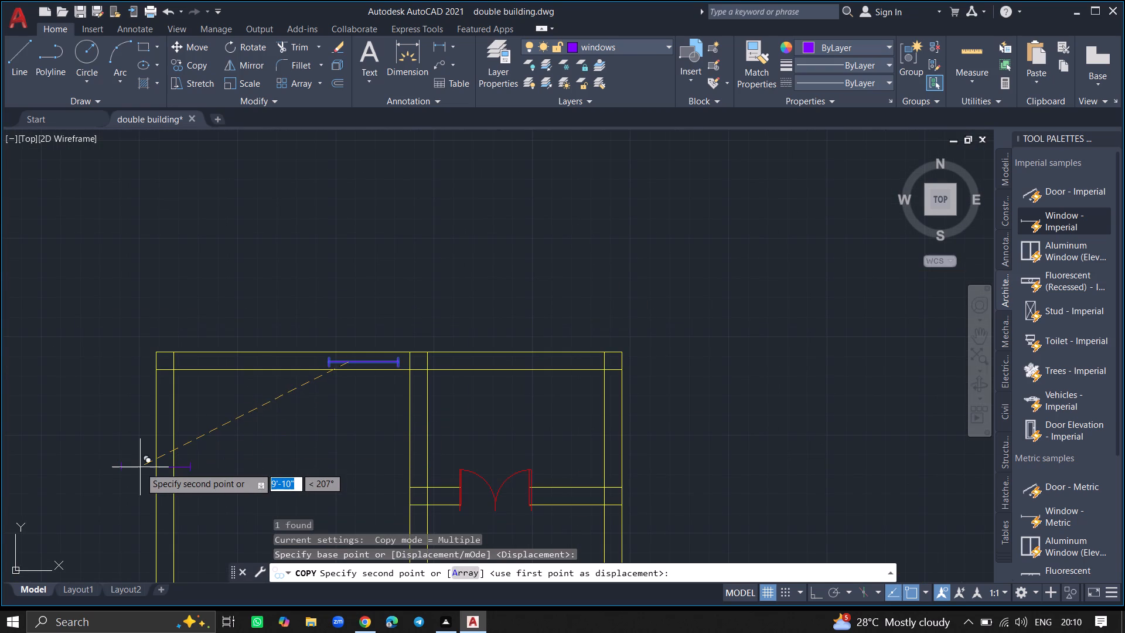
{"action": "scroll", "coordinate": [140, 467], "scroll_direction": "down", "scroll_amount": 3, "text": "ctrl"}
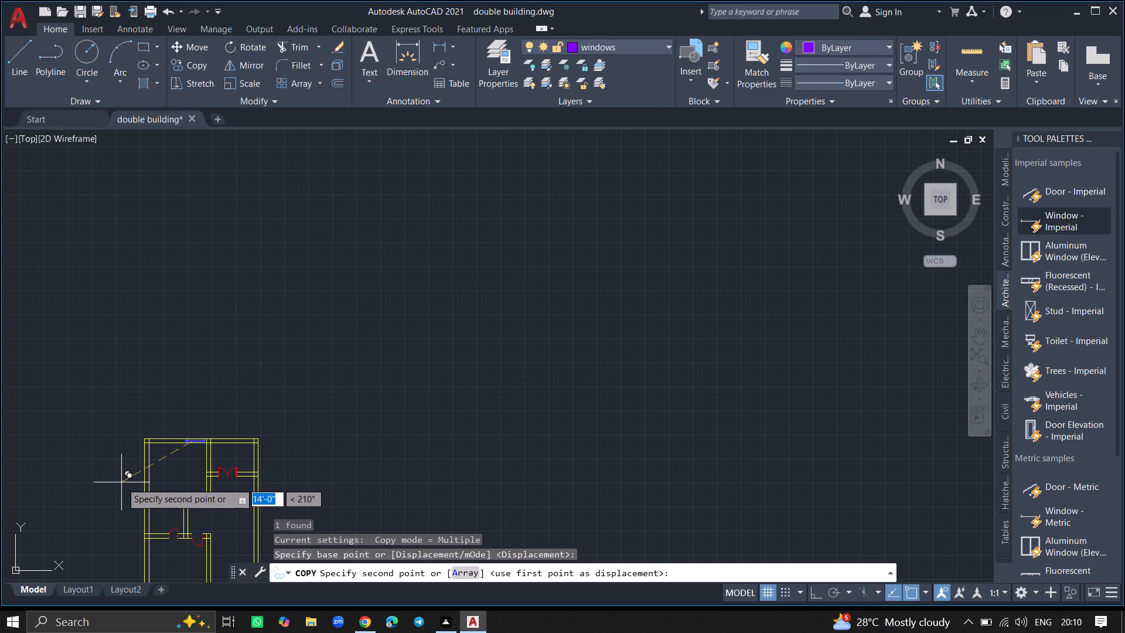
{"action": "left_click", "coordinate": [121, 482]}
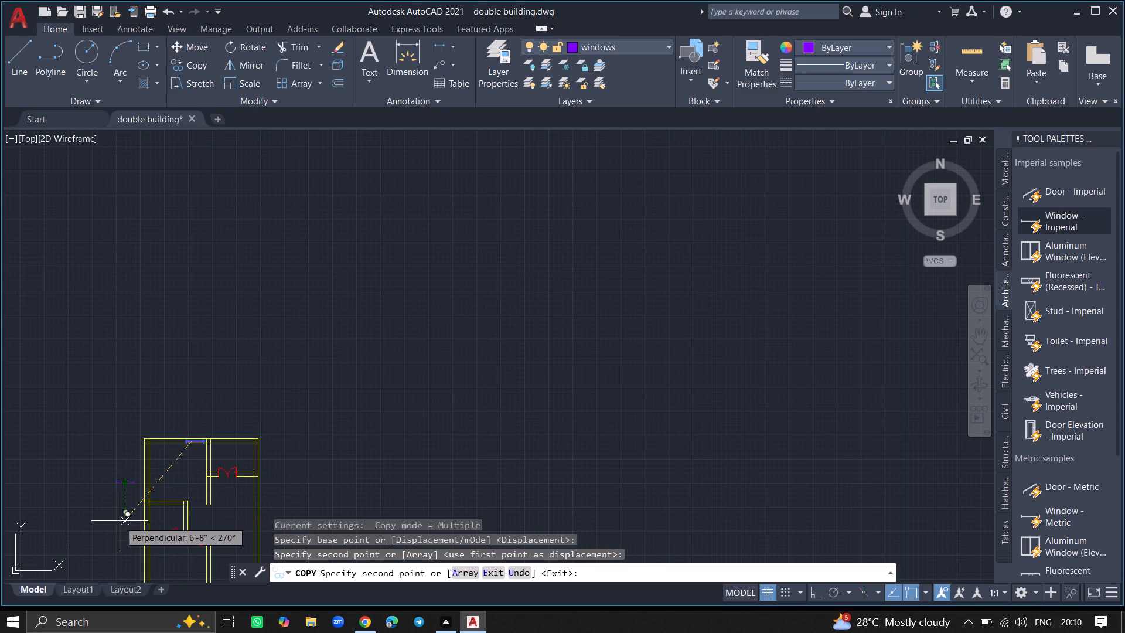
{"action": "left_click", "coordinate": [125, 559]}
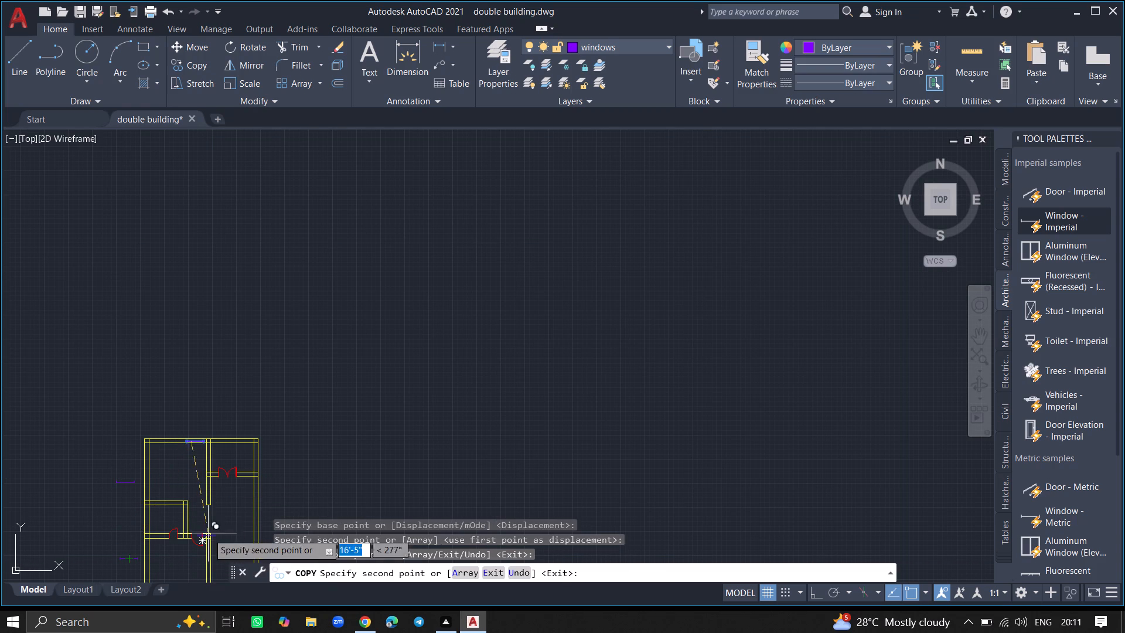
{"action": "left_click", "coordinate": [233, 518]}
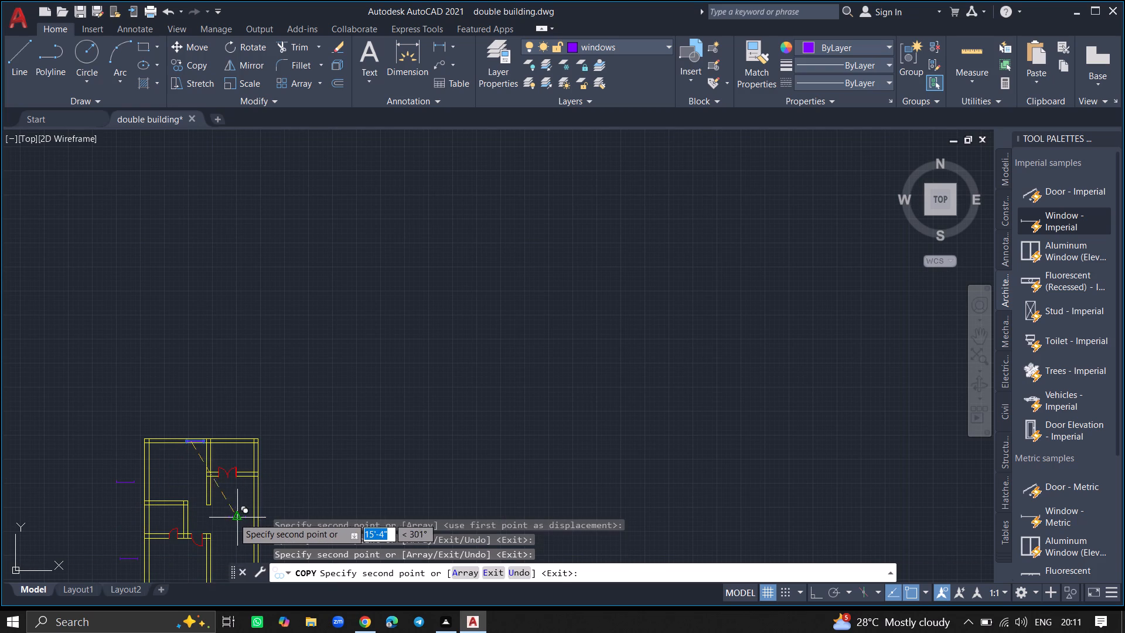
Place another copy of the window between the two lines of the wall directly above the staircase, and finish copying.
{"action": "scroll", "coordinate": [313, 446], "scroll_direction": "down", "scroll_amount": 3, "text": "ctrl"}
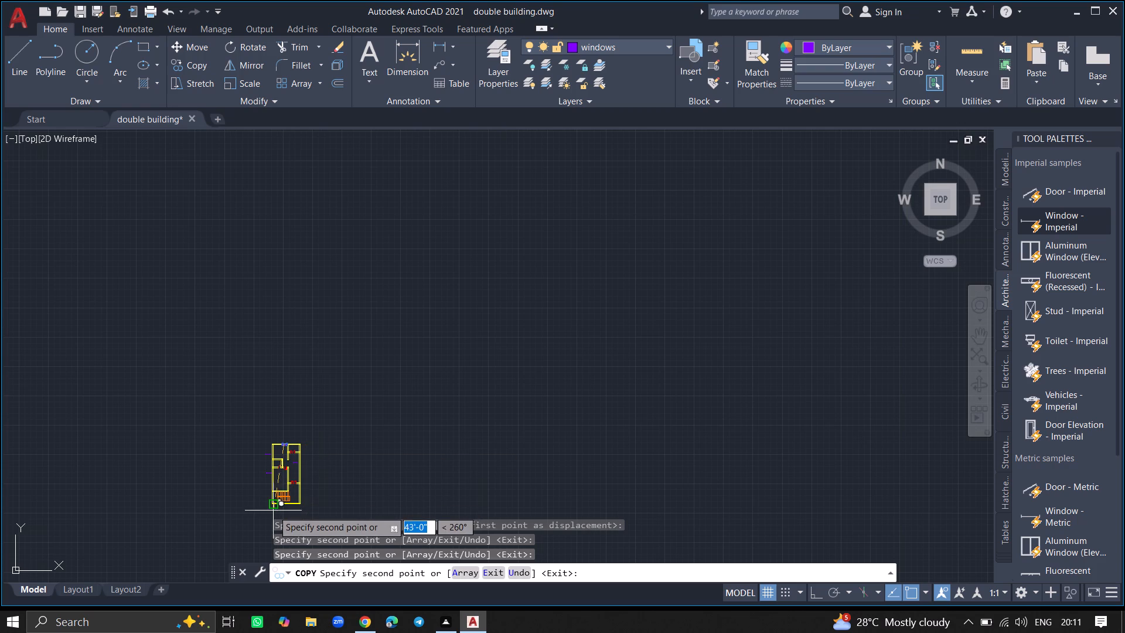
{"action": "scroll", "coordinate": [255, 504], "scroll_direction": "up", "scroll_amount": 4, "text": "ctrl"}
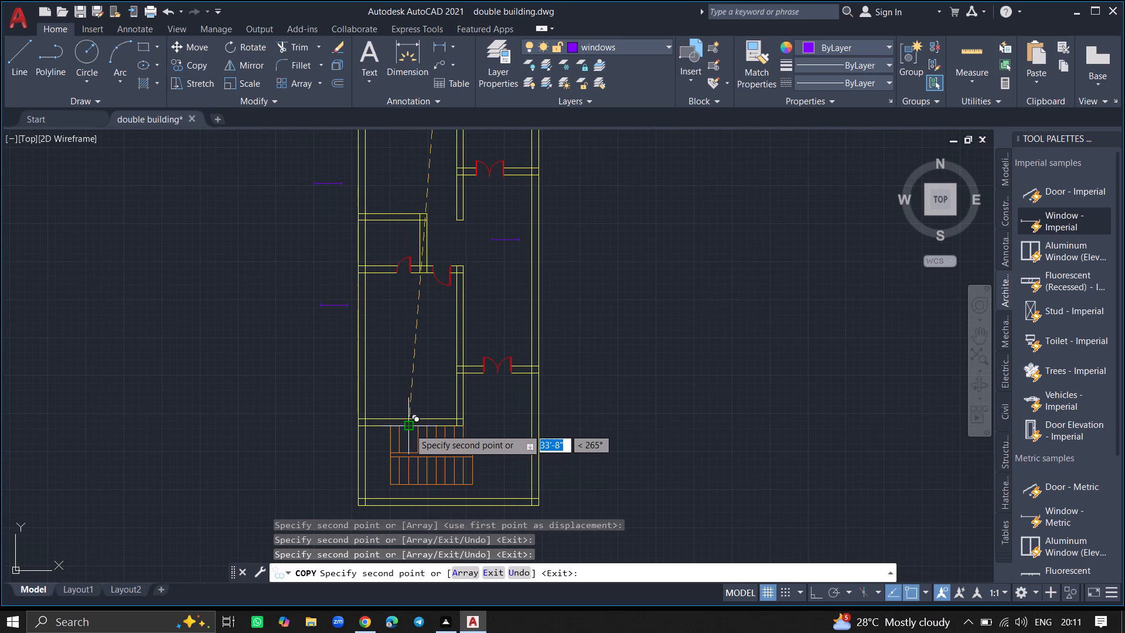
{"action": "scroll", "coordinate": [409, 428], "scroll_direction": "up", "scroll_amount": 8, "text": "ctrl"}
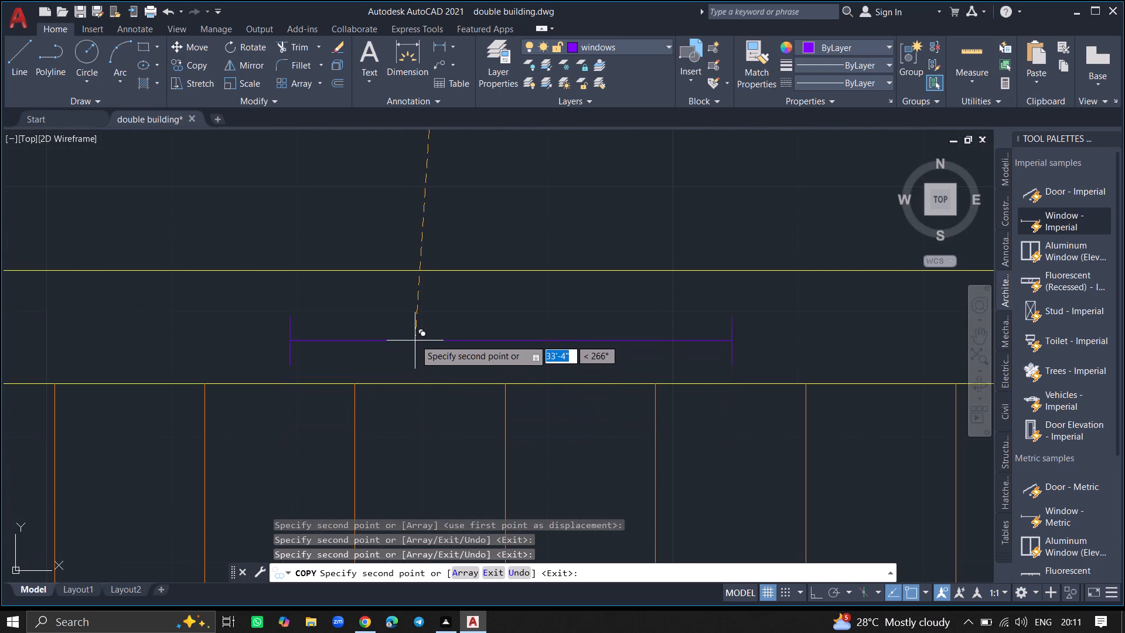
{"action": "left_click", "coordinate": [415, 338]}
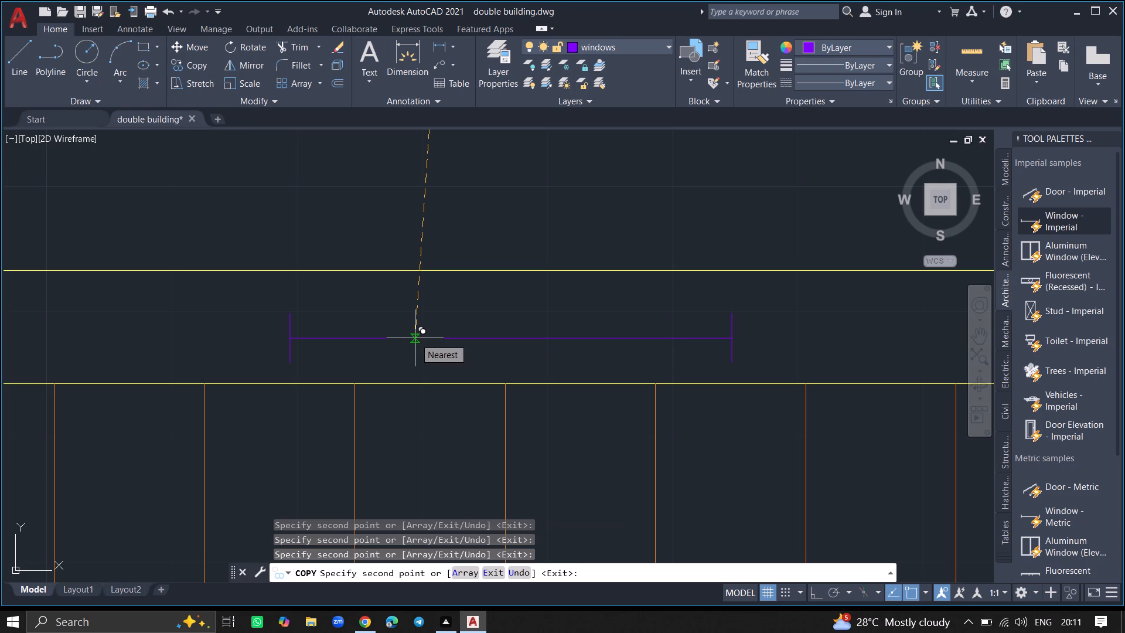
{"action": "key", "text": "Return"}
Rotate the upper loose window outside the left wall 90° to vertical about its midpoint, with Ortho on.
{"action": "scroll", "coordinate": [403, 246], "scroll_direction": "down", "scroll_amount": 9, "text": "ctrl"}
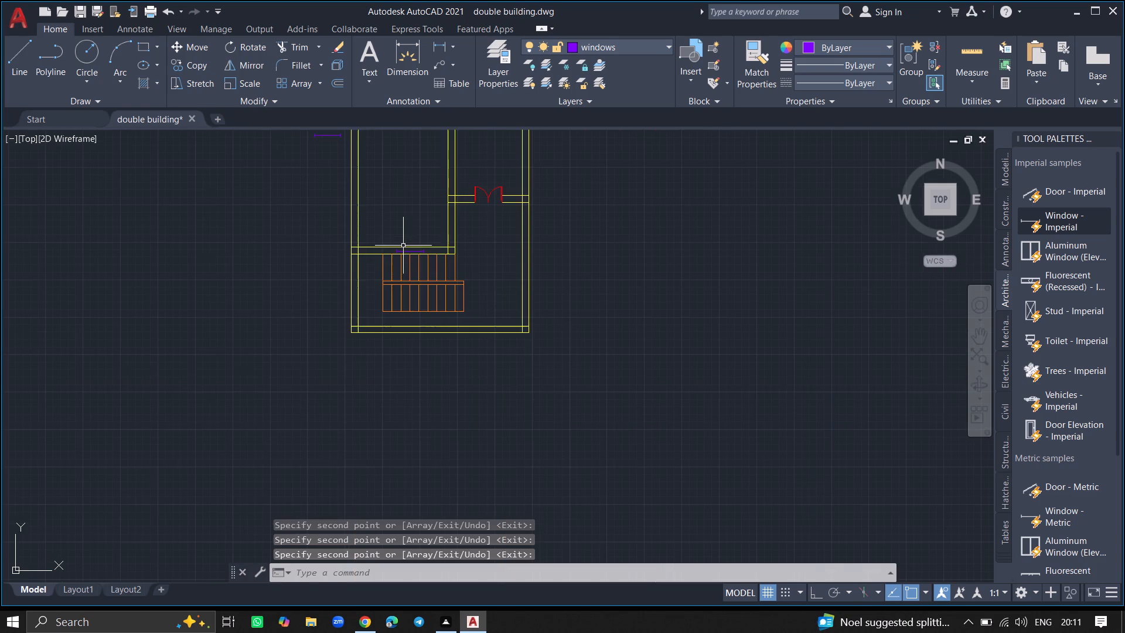
{"action": "scroll", "coordinate": [362, 203], "scroll_direction": "down", "scroll_amount": 4, "text": "ctrl"}
{"action": "scroll", "coordinate": [353, 171], "scroll_direction": "up", "scroll_amount": 2, "text": "ctrl"}
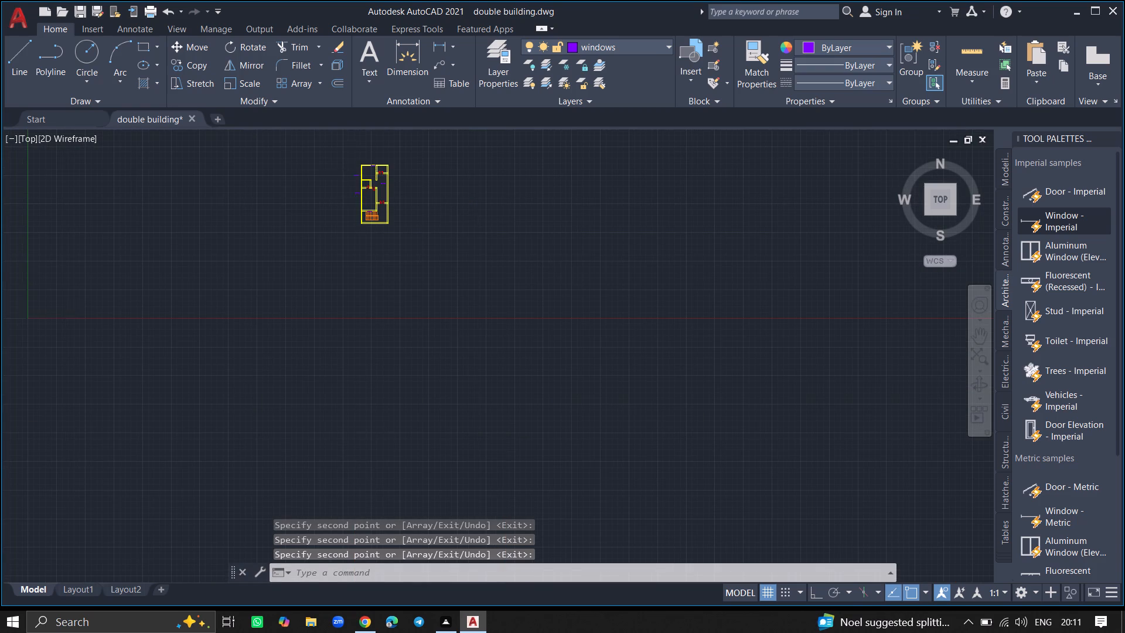
{"action": "scroll", "coordinate": [353, 171], "scroll_direction": "up", "scroll_amount": 5, "text": "ctrl"}
{"action": "left_click", "coordinate": [364, 243]}
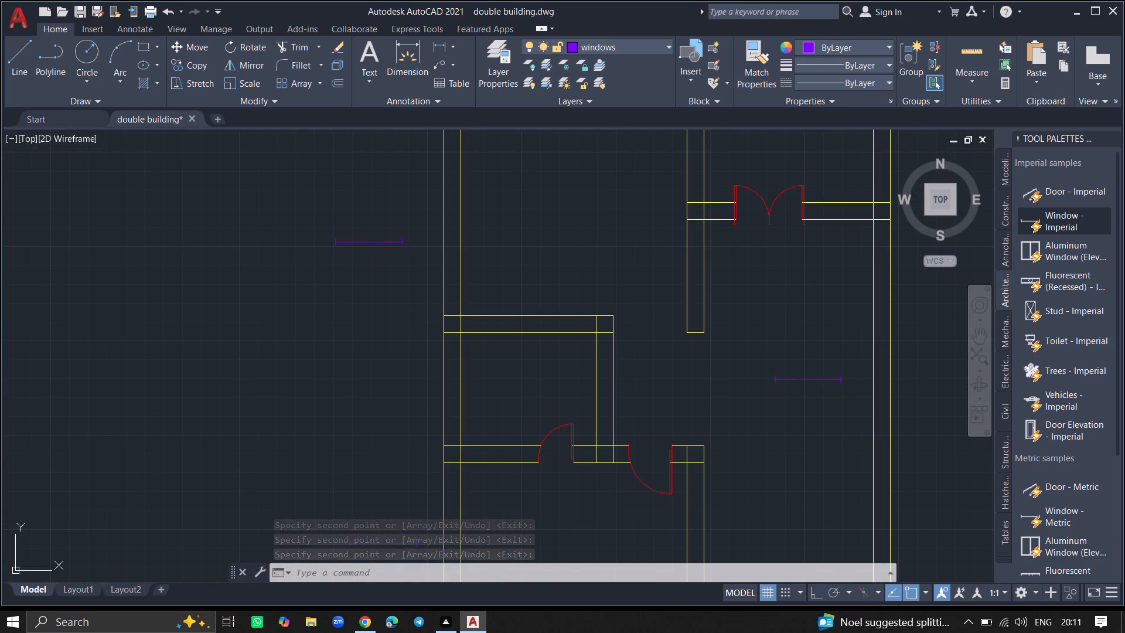
{"action": "type", "text": "ro"}
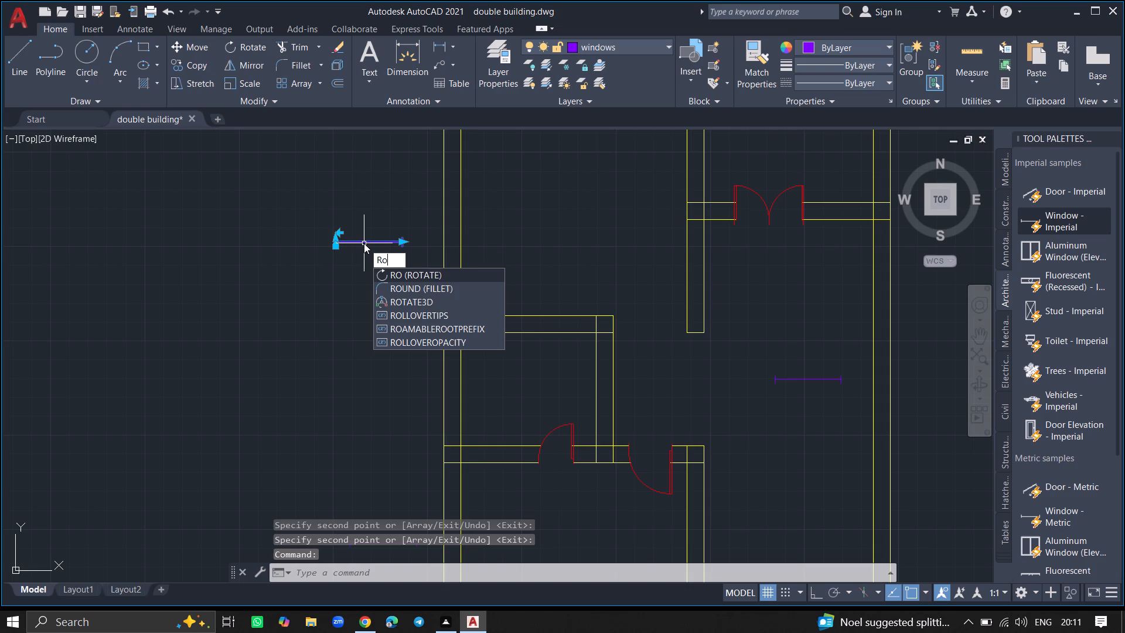
{"action": "key", "text": "Return"}
{"action": "left_click", "coordinate": [364, 243]}
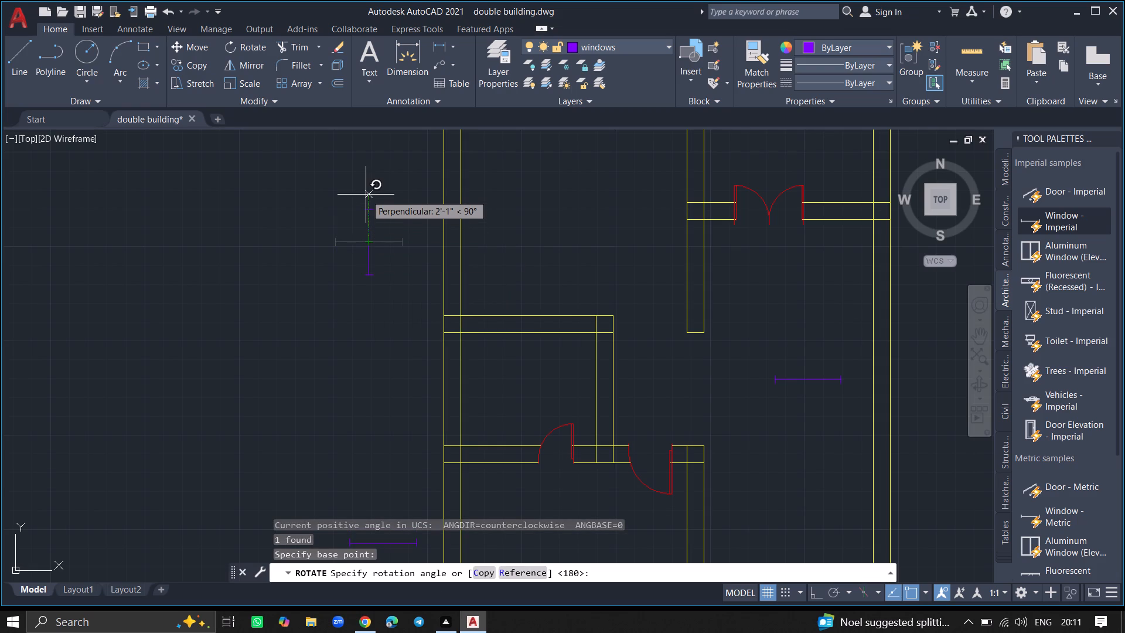
{"action": "key", "text": "F8"}
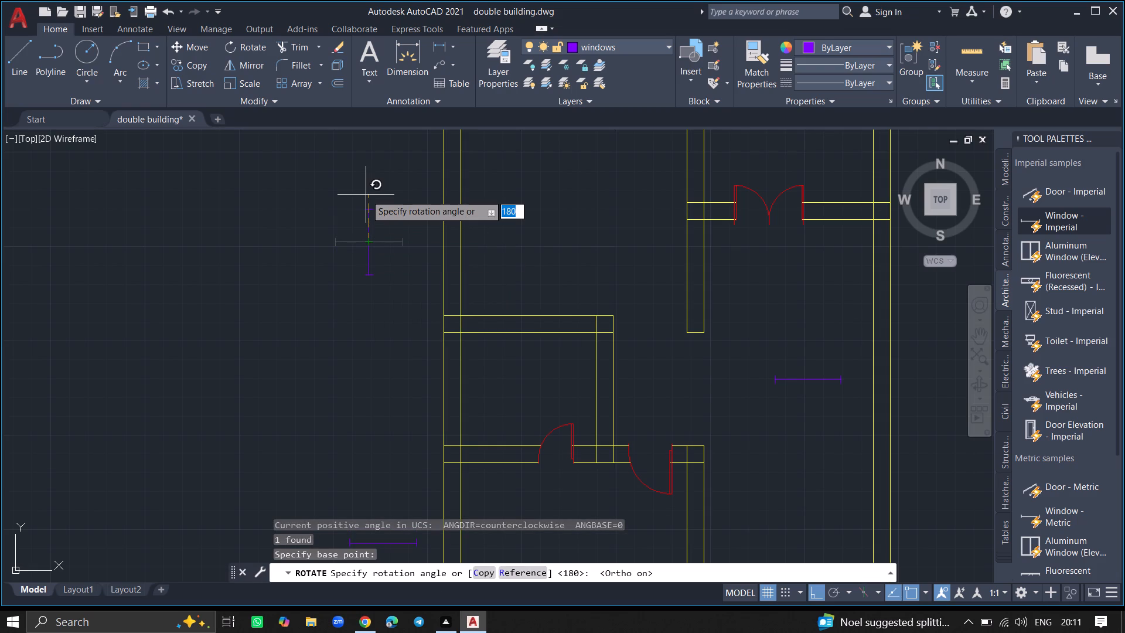
{"action": "left_click", "coordinate": [366, 195]}
Move the vertical window between the two lines of the upper-left room's left wall, with Ortho off.
{"action": "left_click", "coordinate": [367, 210]}
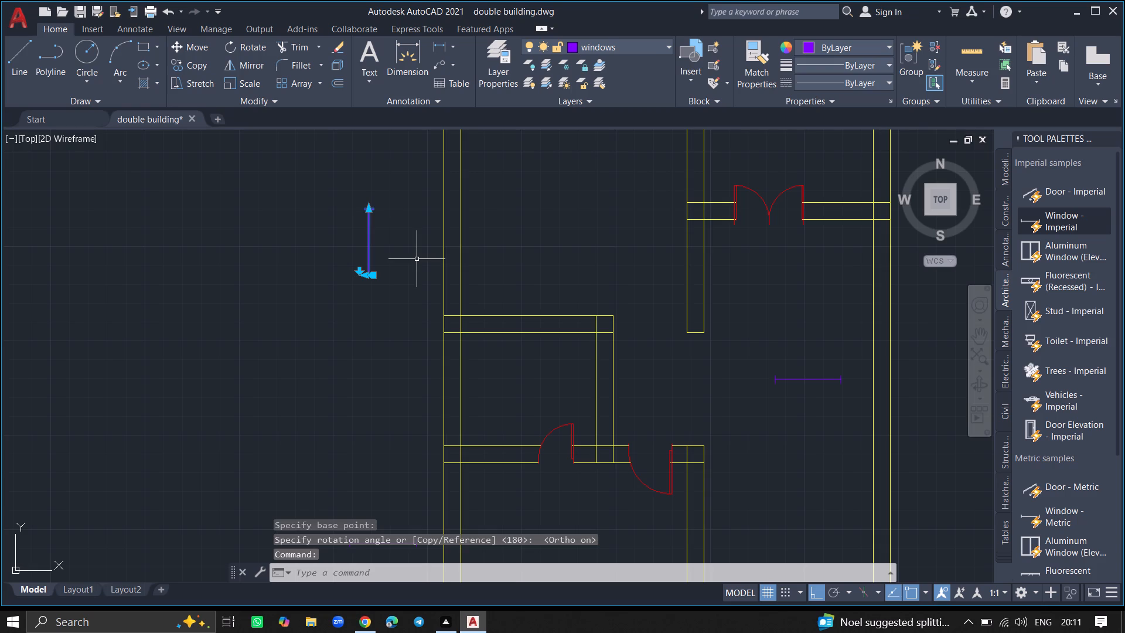
{"action": "type", "text": "move"}
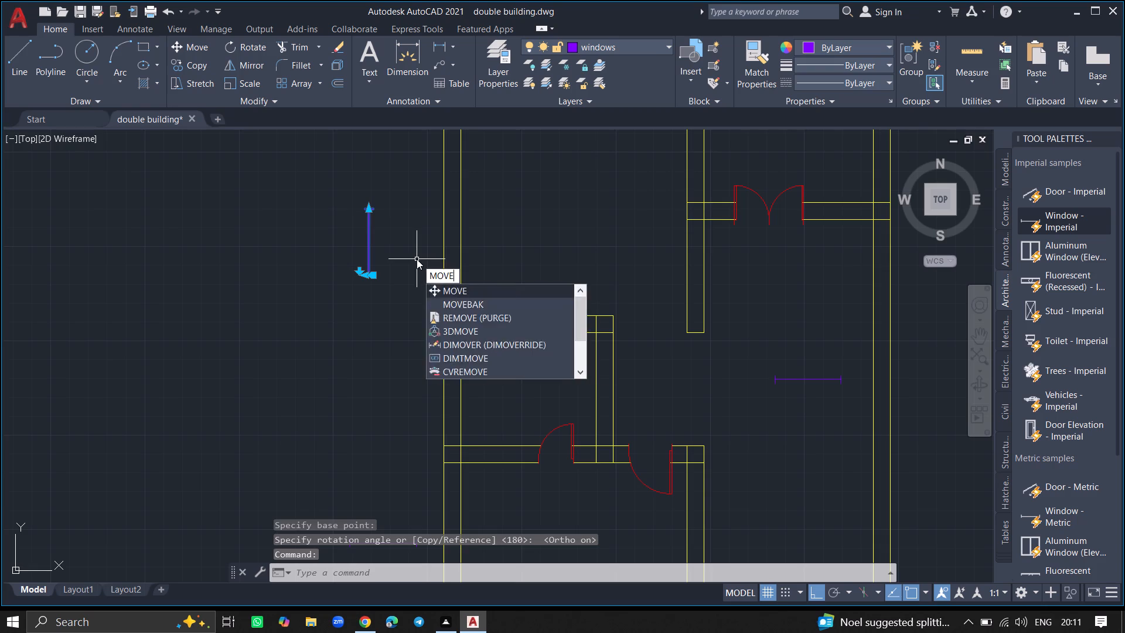
{"action": "key", "text": "Return"}
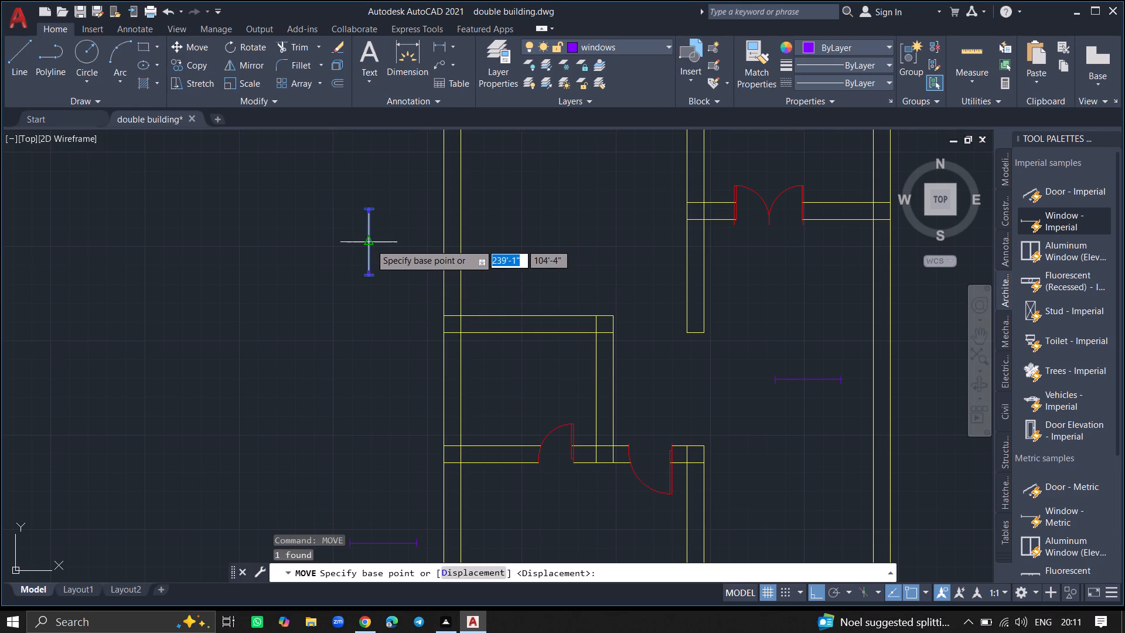
{"action": "left_click", "coordinate": [367, 244]}
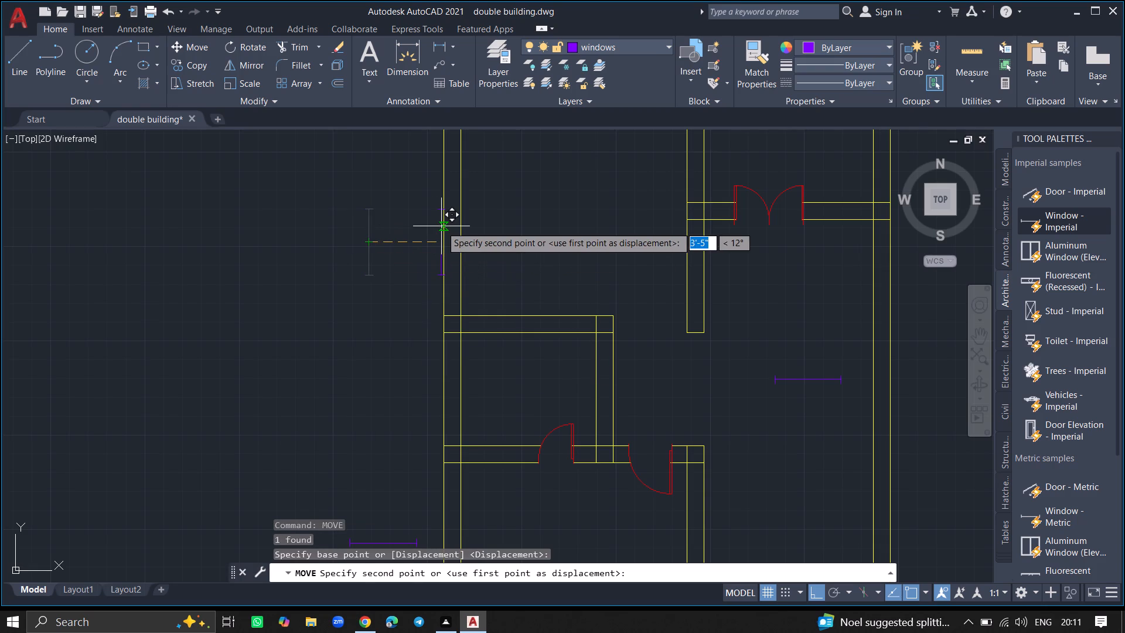
{"action": "scroll", "coordinate": [451, 198], "scroll_direction": "down", "scroll_amount": 3, "text": "ctrl"}
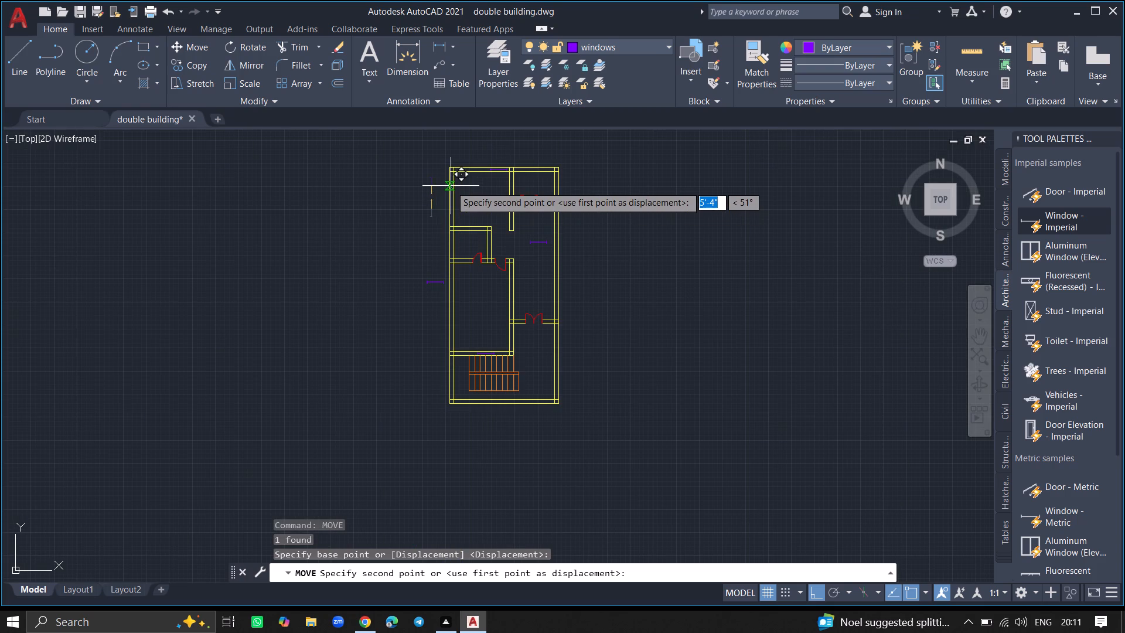
{"action": "scroll", "coordinate": [451, 186], "scroll_direction": "up", "scroll_amount": 6, "text": "ctrl"}
{"action": "key", "text": "F8"}
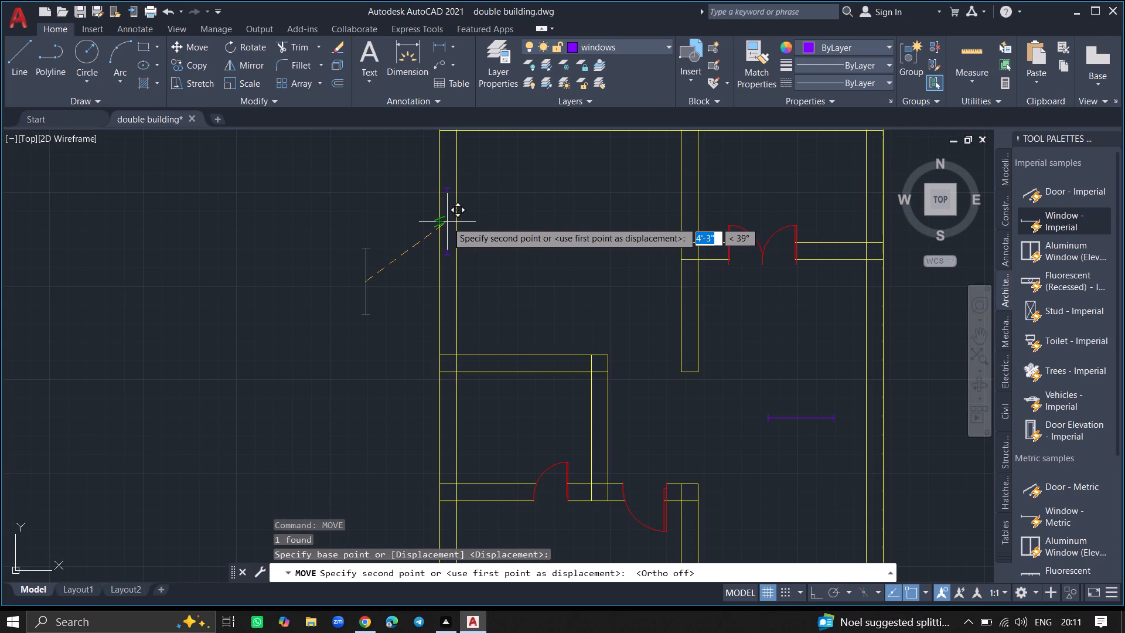
{"action": "scroll", "coordinate": [447, 222], "scroll_direction": "up", "scroll_amount": 2, "text": "ctrl"}
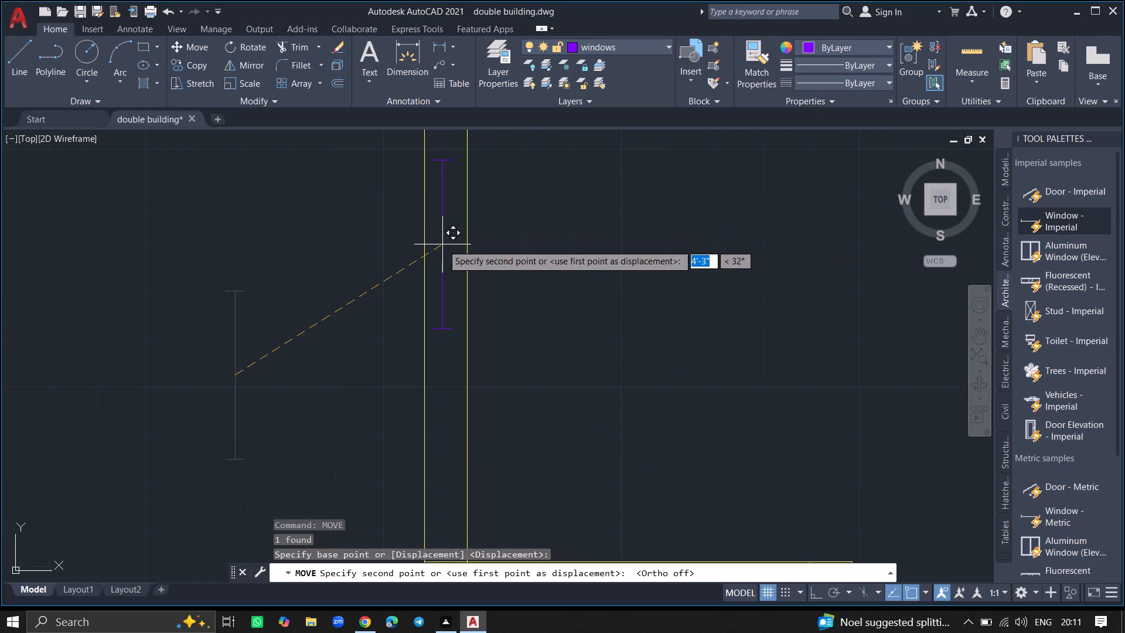
{"action": "left_click", "coordinate": [442, 244]}
Rotate the loose window in the open space near the right wall 90° to vertical about its midpoint, with Ortho on.
{"action": "scroll", "coordinate": [487, 267], "scroll_direction": "down", "scroll_amount": 3, "text": "ctrl"}
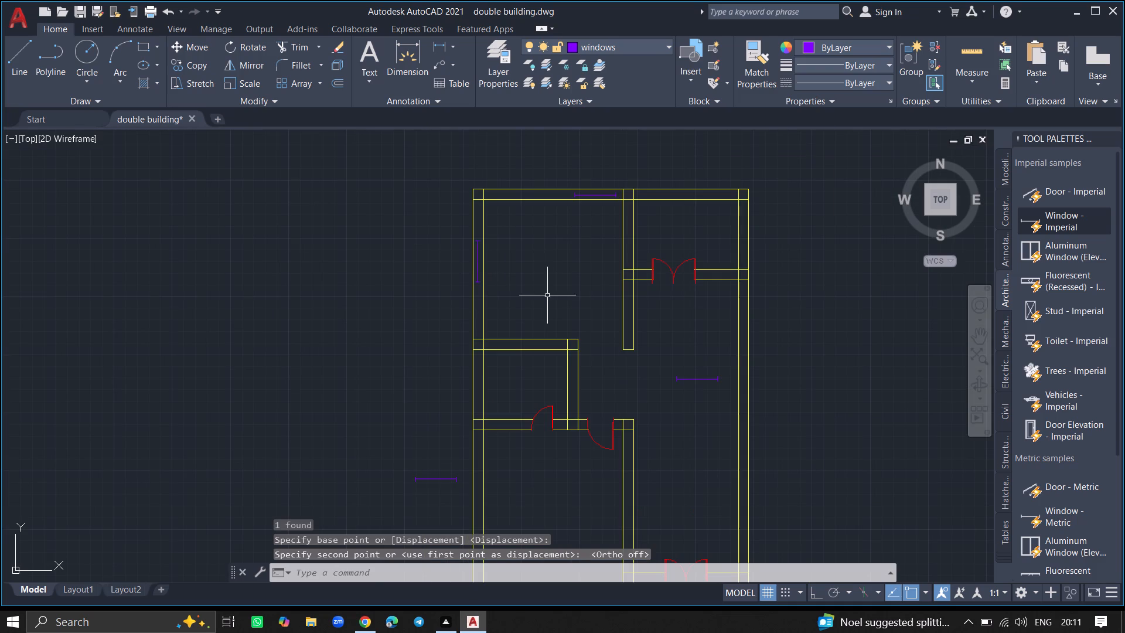
{"action": "left_click", "coordinate": [698, 379]}
{"action": "type", "text": "ro"}
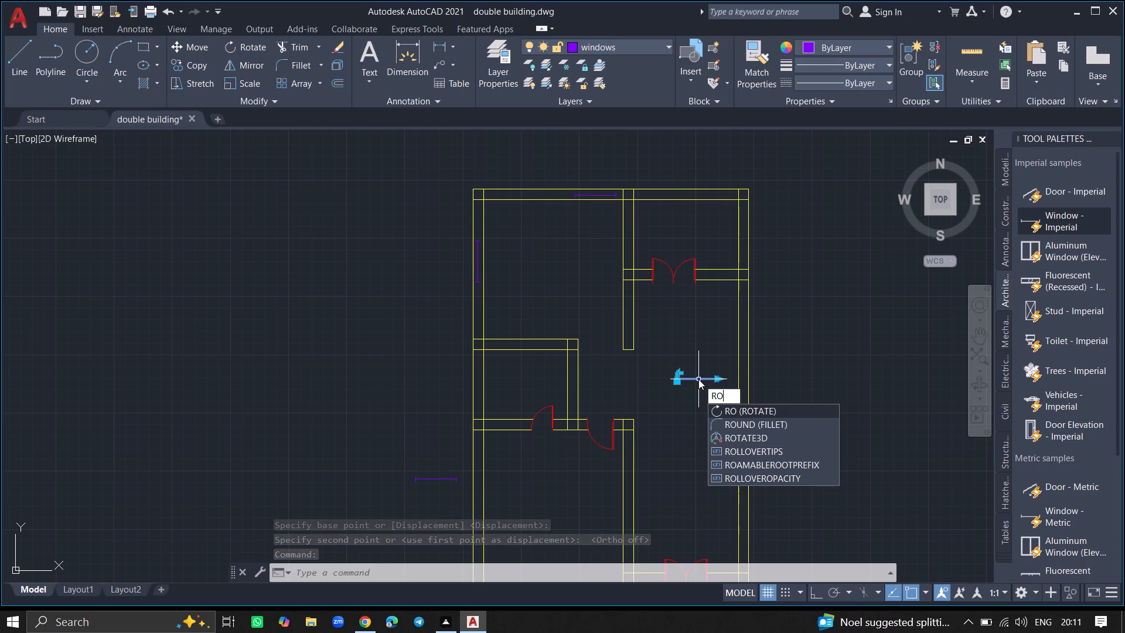
{"action": "key", "text": "Return"}
{"action": "left_click", "coordinate": [698, 379]}
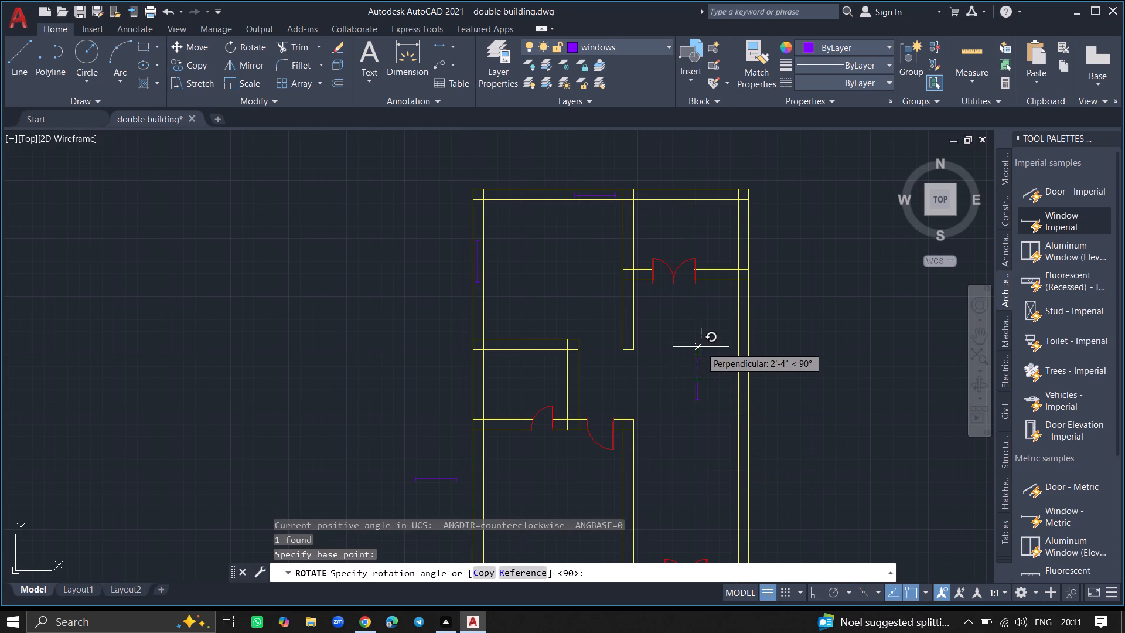
{"action": "key", "text": "F8"}
{"action": "left_click", "coordinate": [701, 347]}
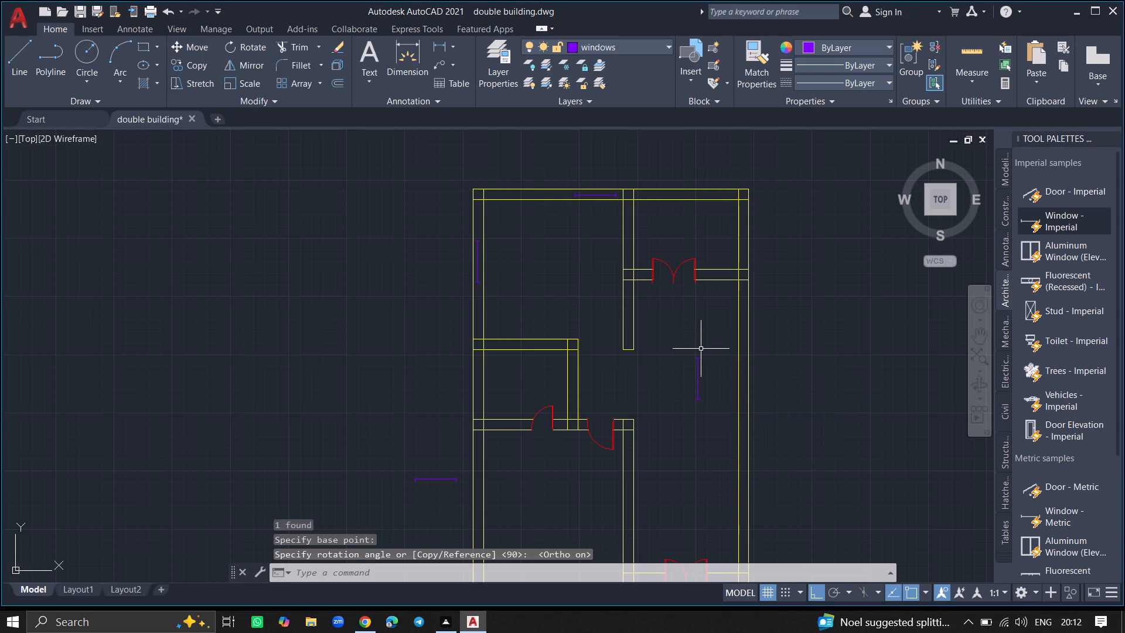
Move that vertical window horizontally about 3'-4" so it sits between the two lines of the building's right outer wall.
{"action": "left_click", "coordinate": [698, 359]}
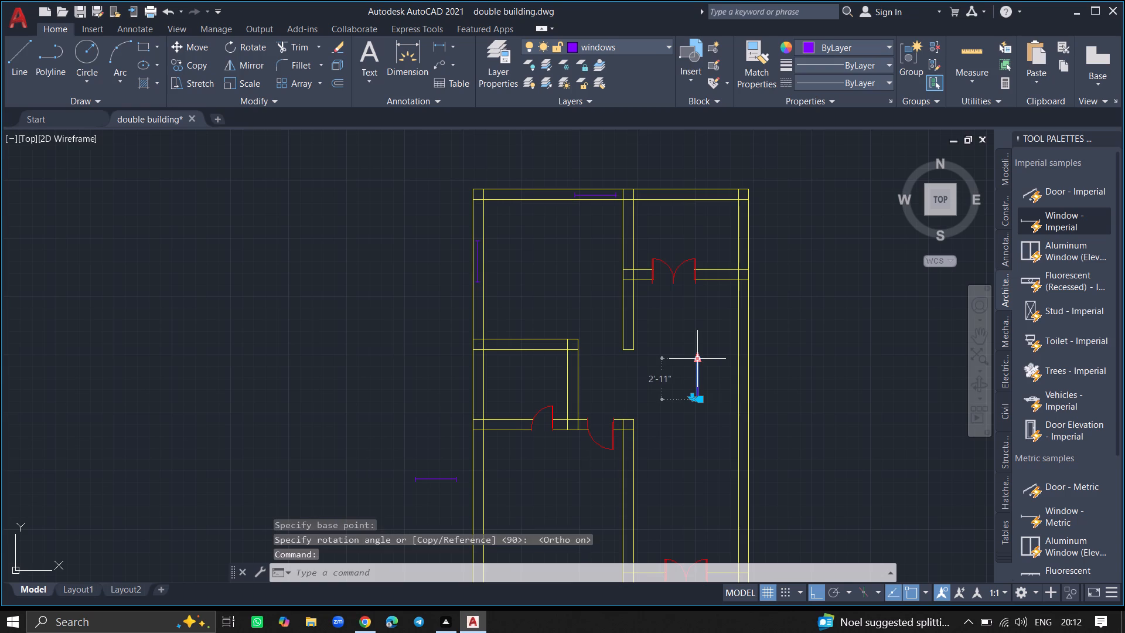
{"action": "type", "text": "mo"}
{"action": "type", "text": "ve"}
{"action": "key", "text": "Return"}
{"action": "left_click", "coordinate": [698, 359]}
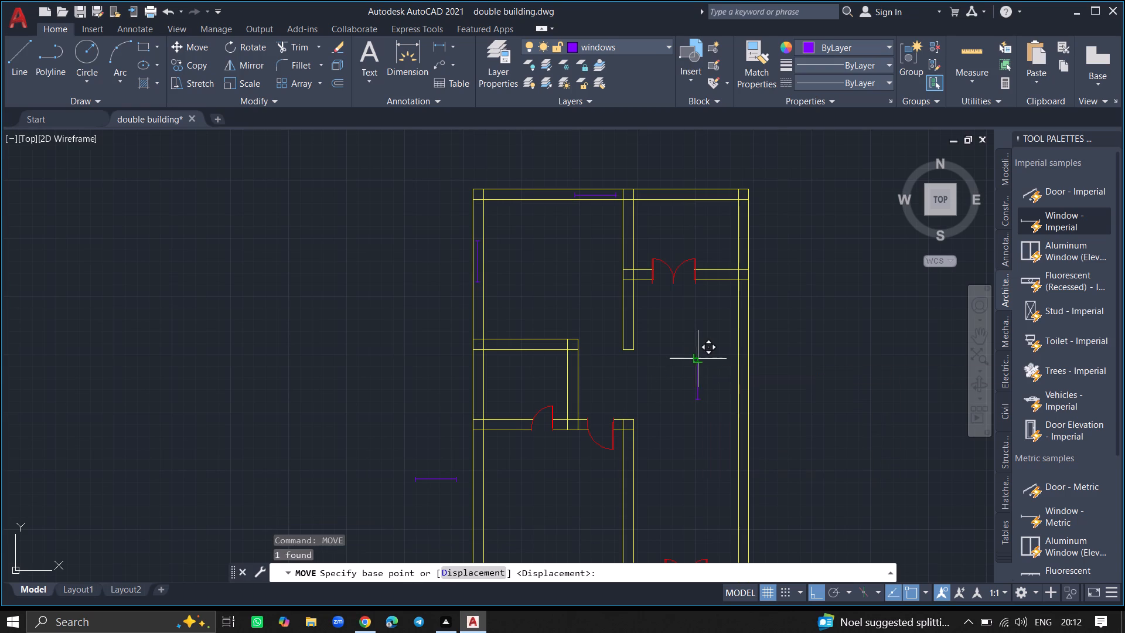
{"action": "scroll", "coordinate": [746, 369], "scroll_direction": "up", "scroll_amount": 5, "text": "ctrl"}
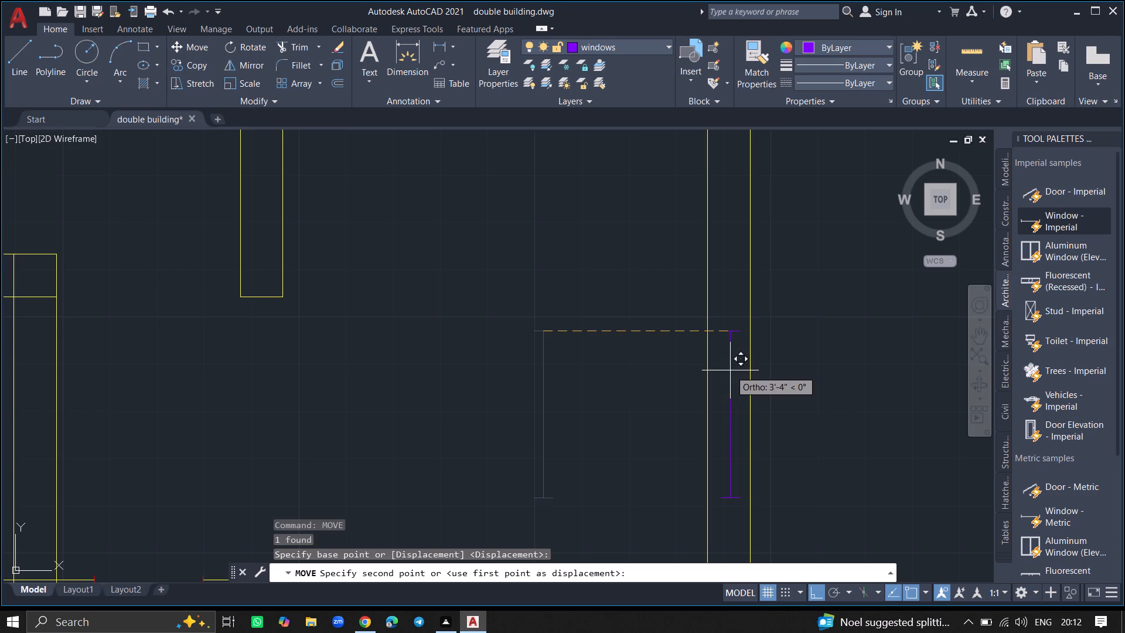
{"action": "left_click", "coordinate": [730, 370]}
Rotate the remaining loose horizontal window outside the left wall 90° to vertical about a point on its line, with Ortho on.
{"action": "scroll", "coordinate": [782, 370], "scroll_direction": "down", "scroll_amount": 2, "text": "ctrl"}
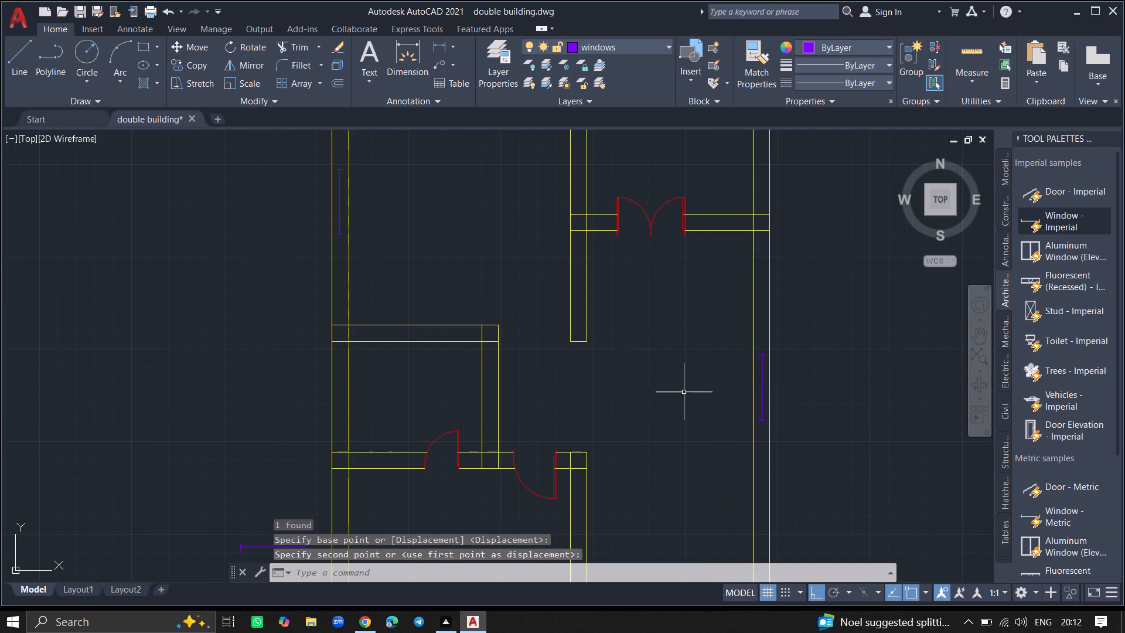
{"action": "scroll", "coordinate": [684, 392], "scroll_direction": "down", "scroll_amount": 3, "text": "ctrl"}
{"action": "scroll", "coordinate": [565, 443], "scroll_direction": "up", "scroll_amount": 3, "text": "ctrl"}
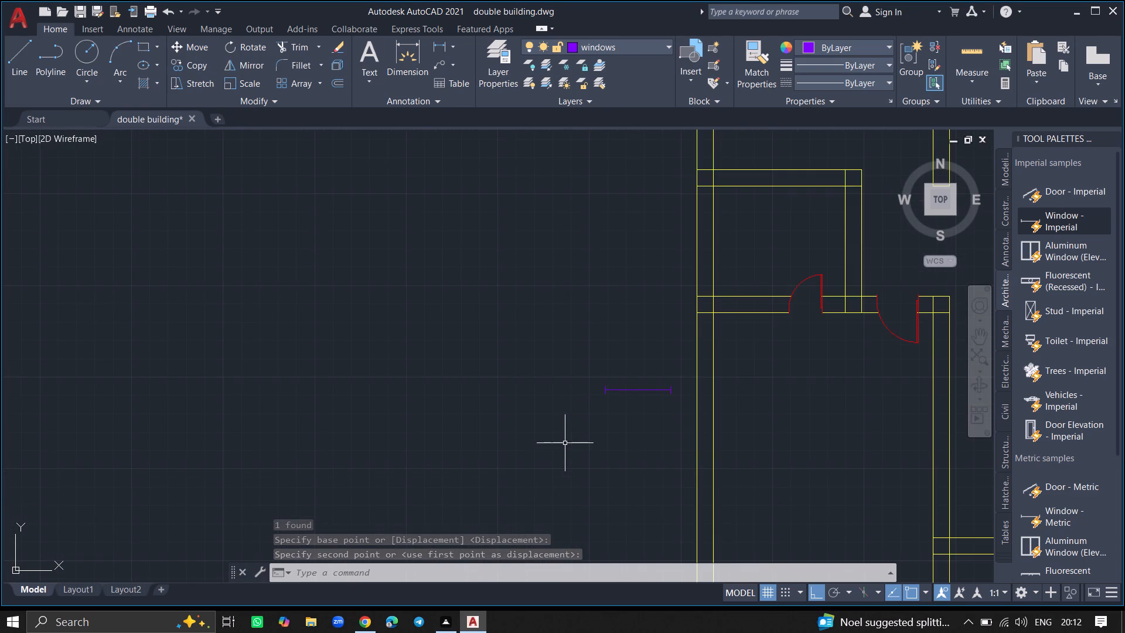
{"action": "left_click", "coordinate": [624, 393]}
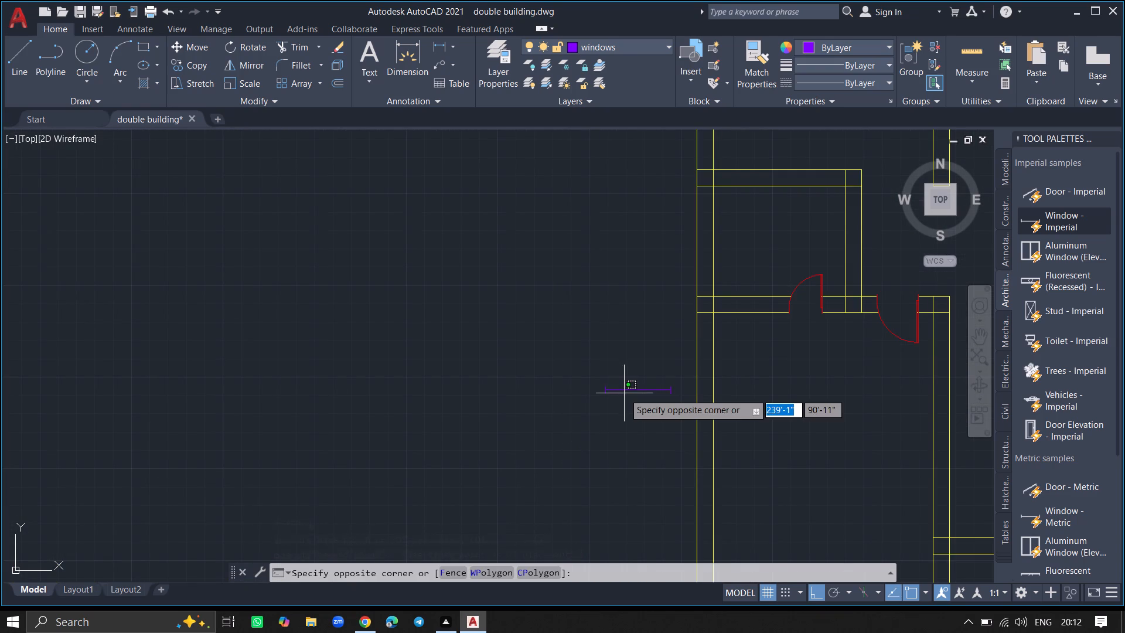
{"action": "left_click", "coordinate": [608, 372]}
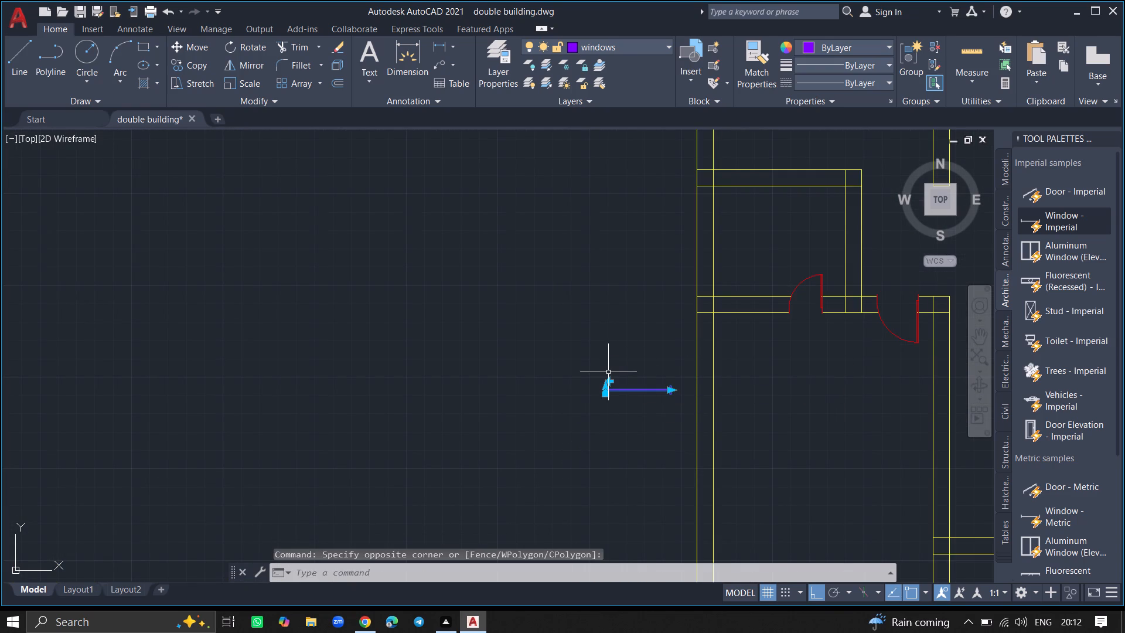
{"action": "type", "text": "ro"}
{"action": "key", "text": "Return"}
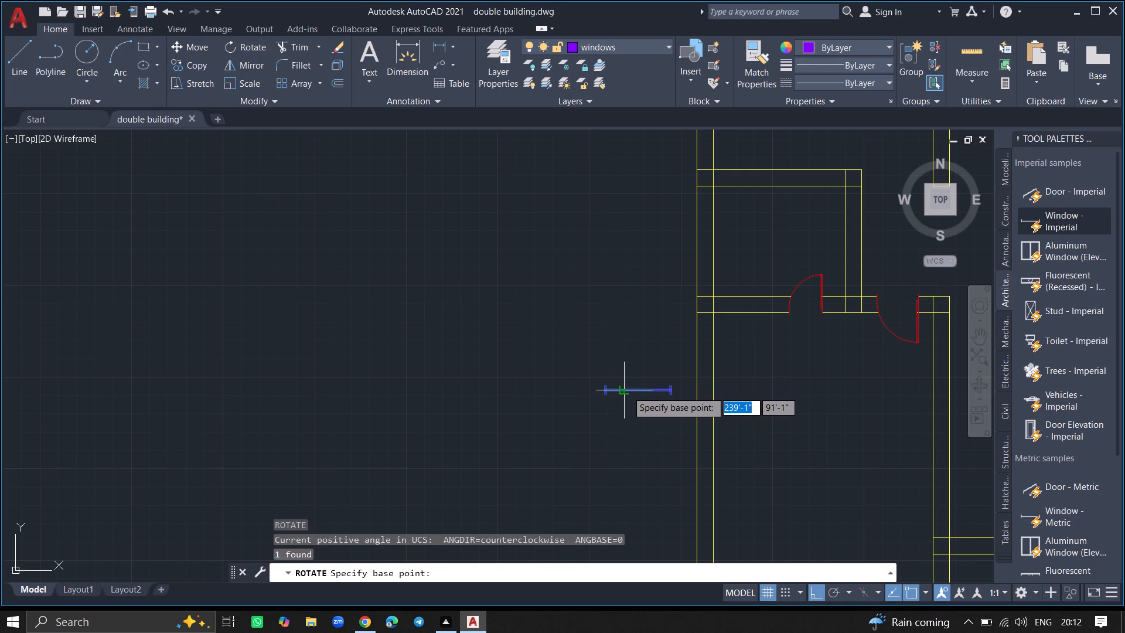
{"action": "left_click", "coordinate": [627, 391]}
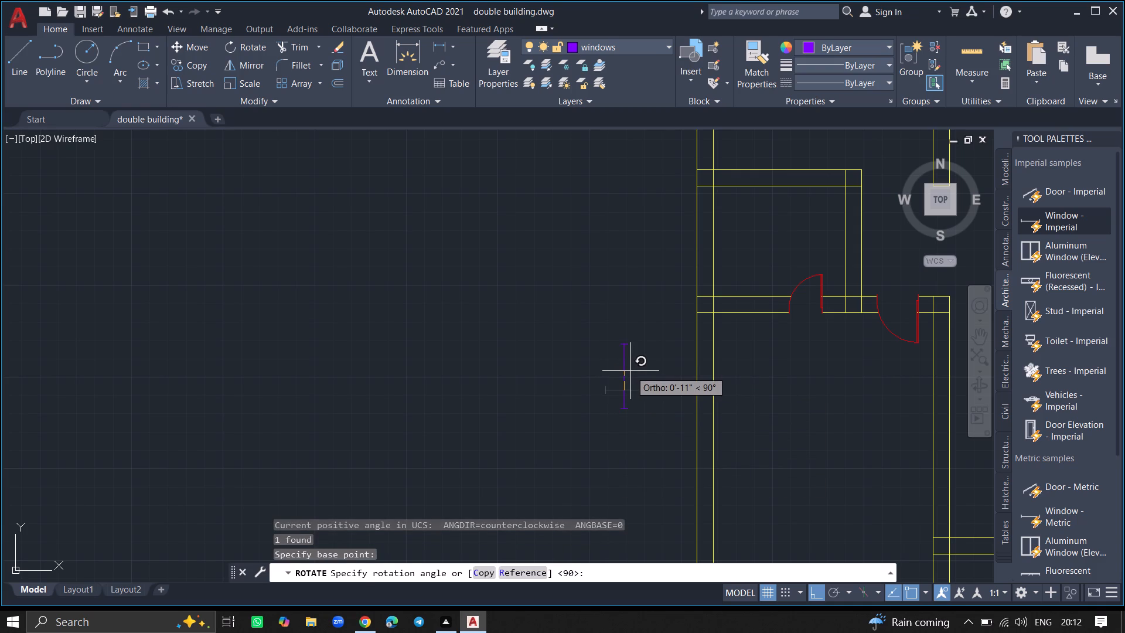
{"action": "left_click", "coordinate": [630, 371]}
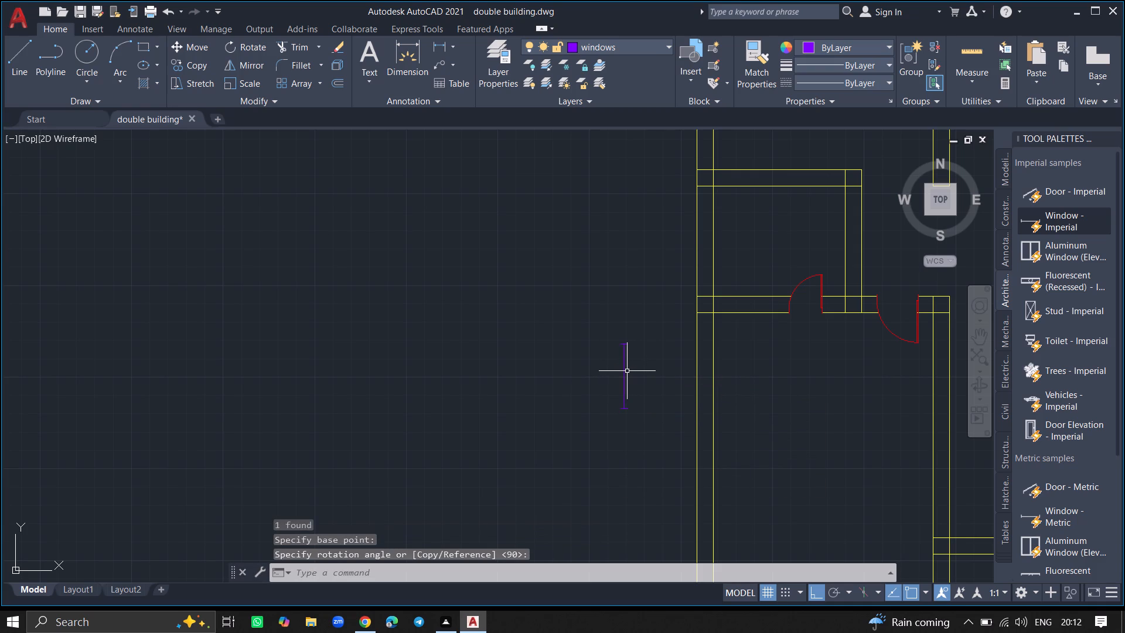
Move that vertical window about 3'-8" between the two left wall lines of the room above the staircase, with Ortho off.
{"action": "left_click", "coordinate": [625, 370]}
{"action": "type", "text": "move"}
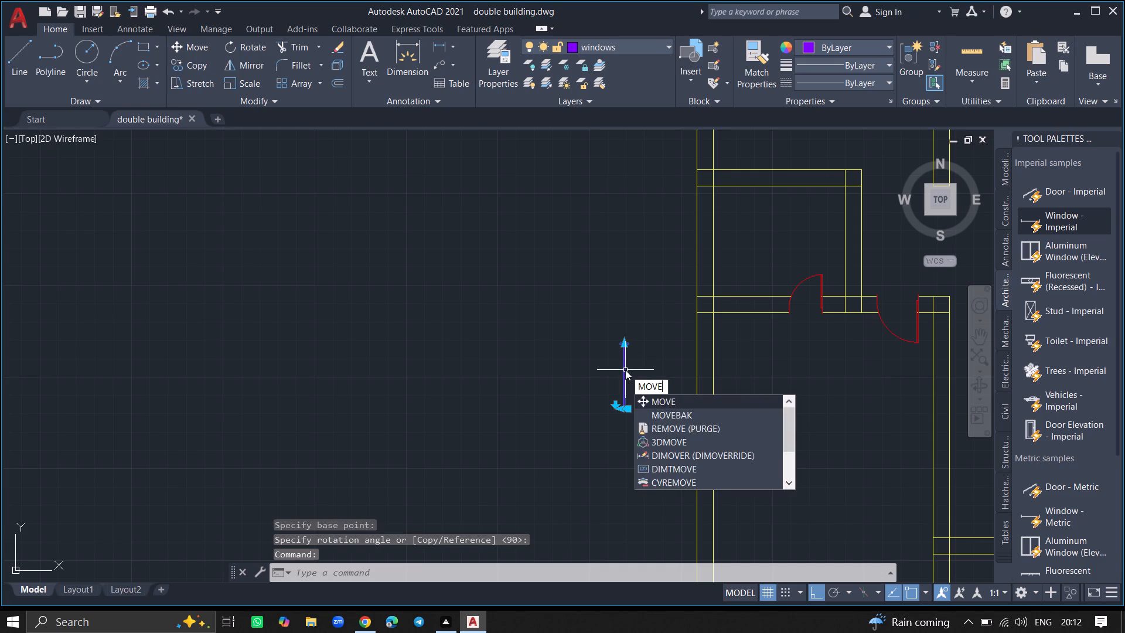
{"action": "key", "text": "Return"}
{"action": "left_click", "coordinate": [625, 370]}
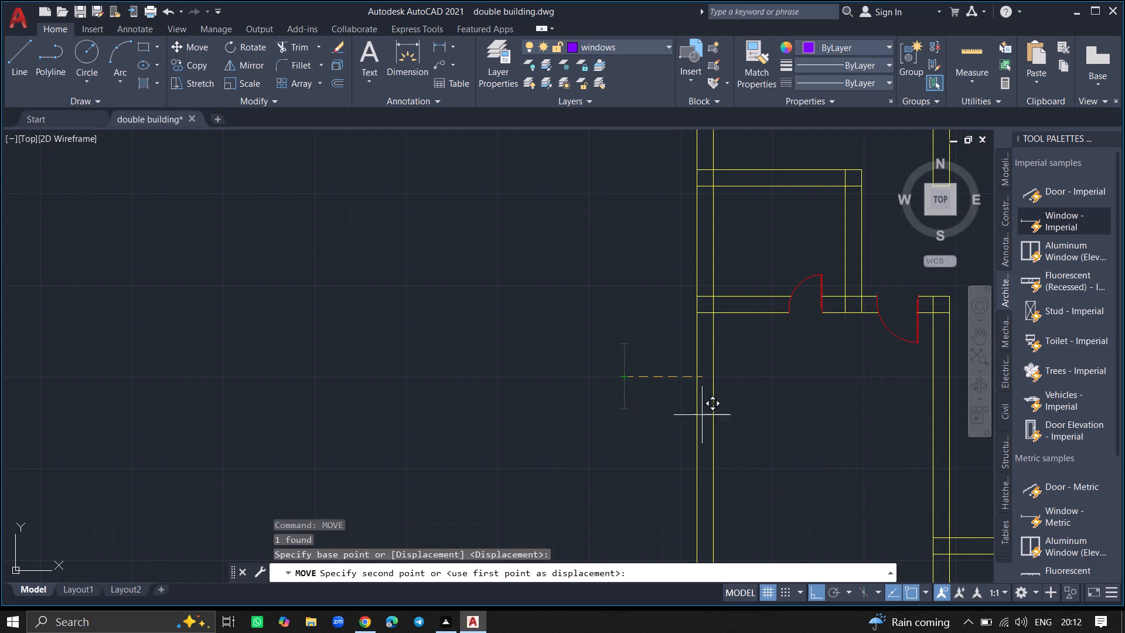
{"action": "scroll", "coordinate": [732, 430], "scroll_direction": "up", "scroll_amount": 3, "text": "ctrl"}
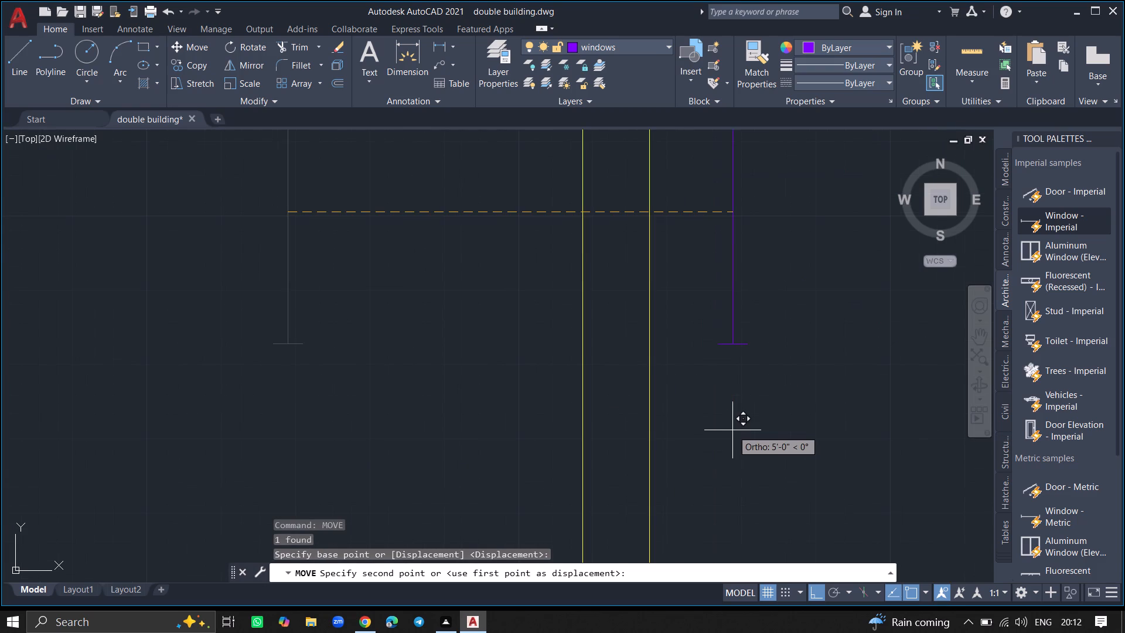
{"action": "key", "text": "F8"}
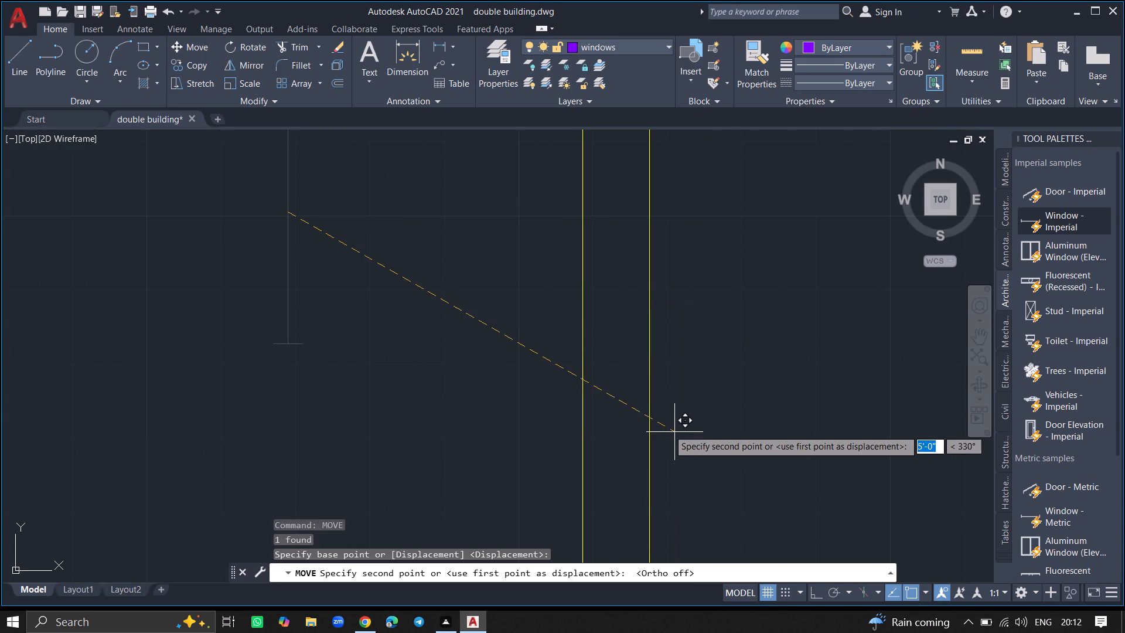
{"action": "scroll", "coordinate": [651, 420], "scroll_direction": "down", "scroll_amount": 3, "text": "ctrl"}
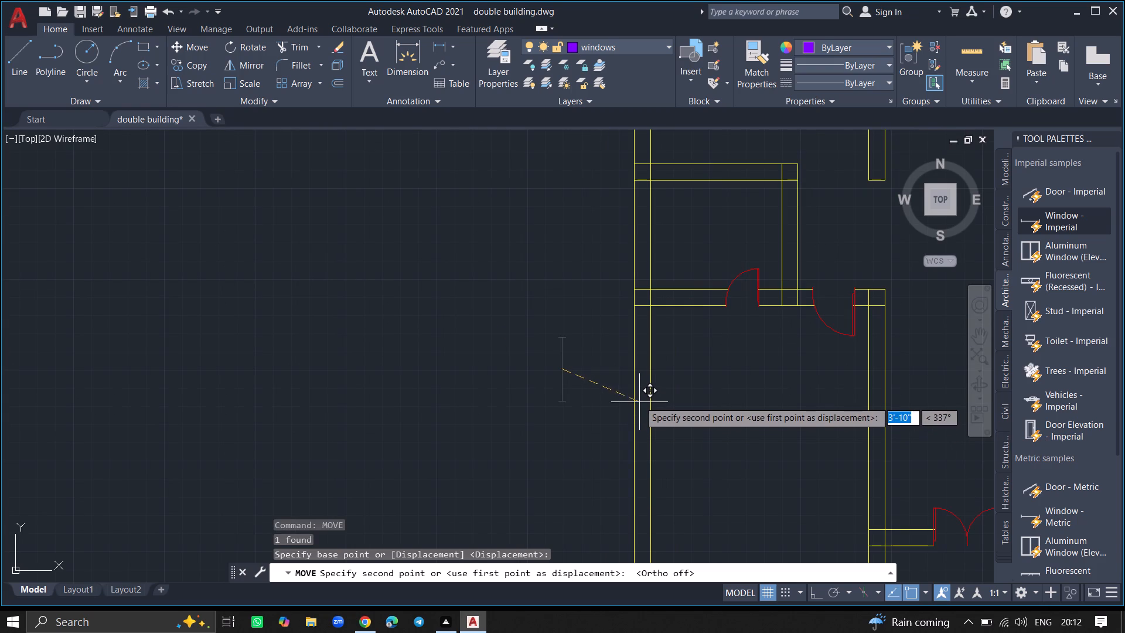
{"action": "scroll", "coordinate": [639, 384], "scroll_direction": "up", "scroll_amount": 1, "text": "ctrl"}
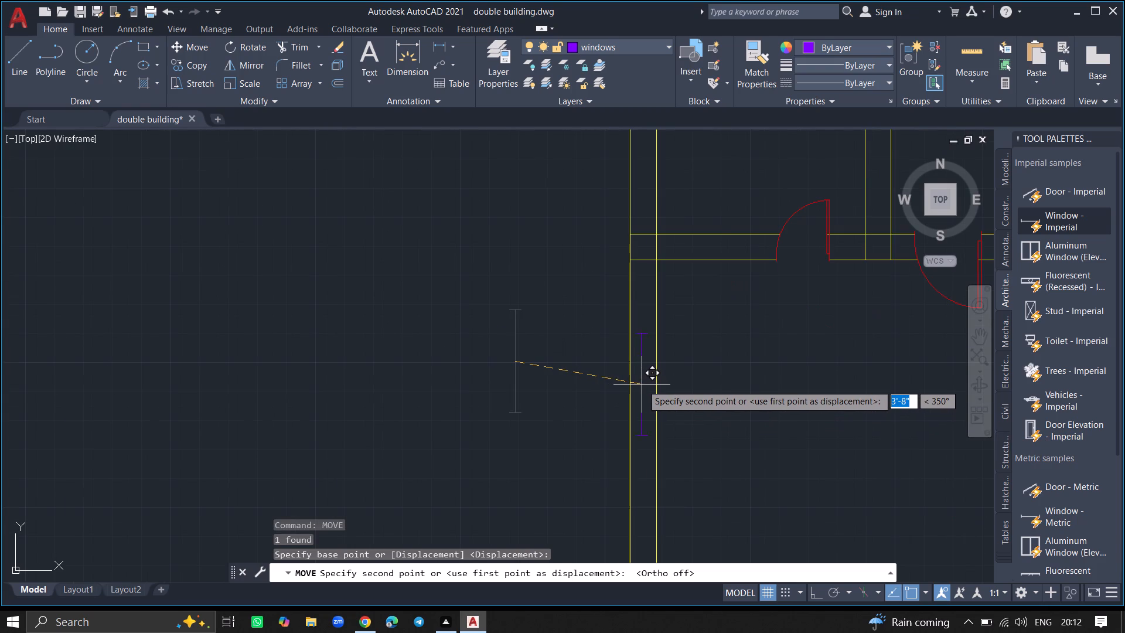
{"action": "left_click", "coordinate": [643, 384]}
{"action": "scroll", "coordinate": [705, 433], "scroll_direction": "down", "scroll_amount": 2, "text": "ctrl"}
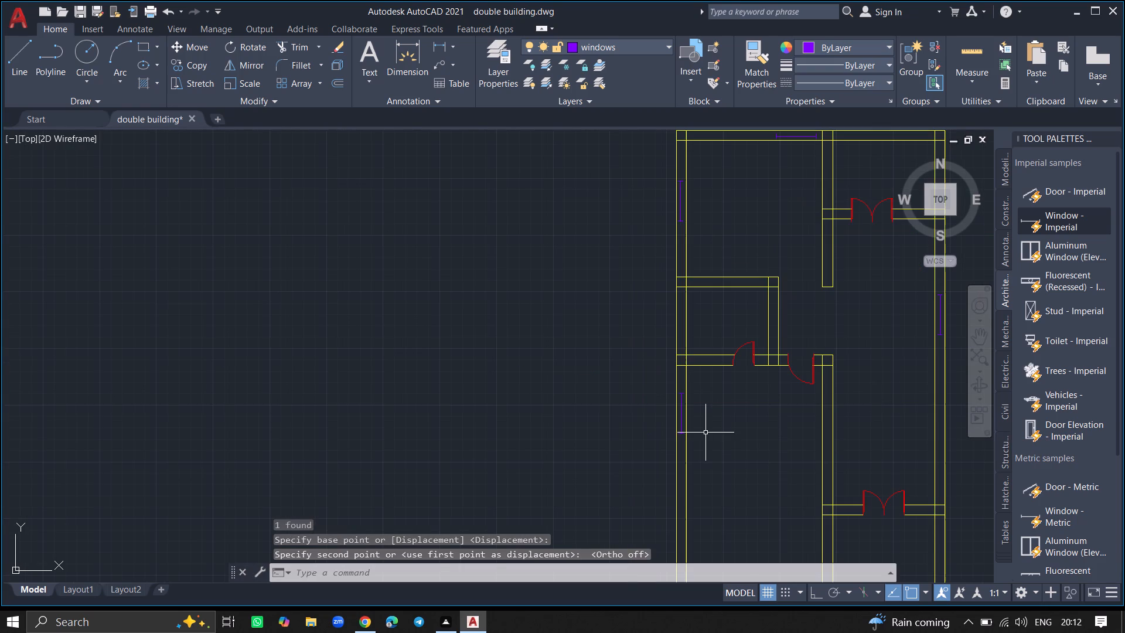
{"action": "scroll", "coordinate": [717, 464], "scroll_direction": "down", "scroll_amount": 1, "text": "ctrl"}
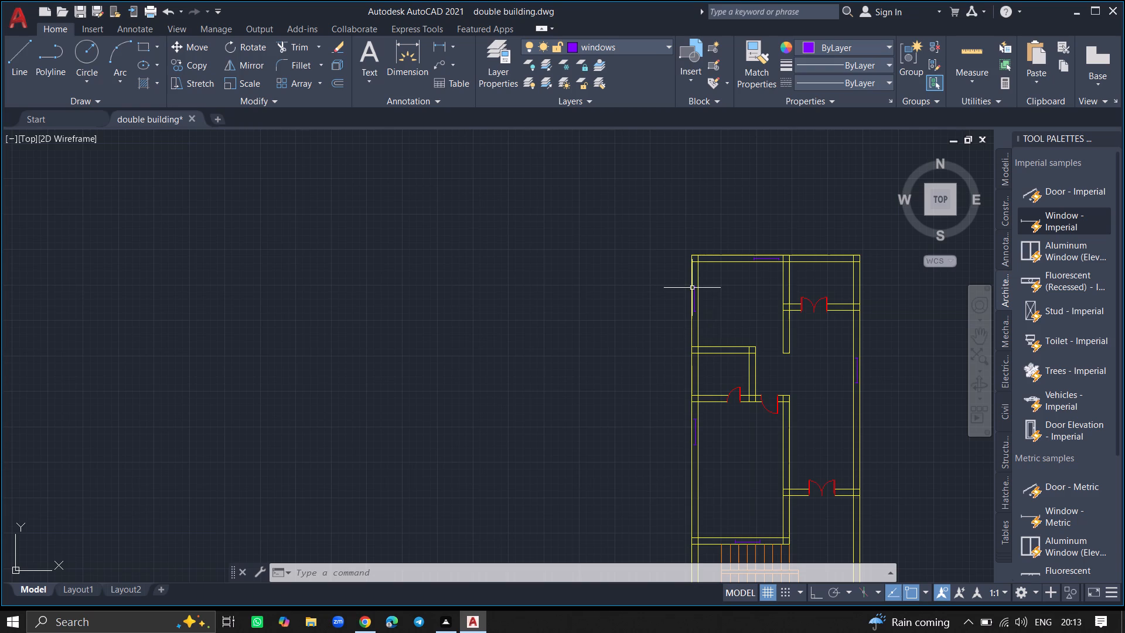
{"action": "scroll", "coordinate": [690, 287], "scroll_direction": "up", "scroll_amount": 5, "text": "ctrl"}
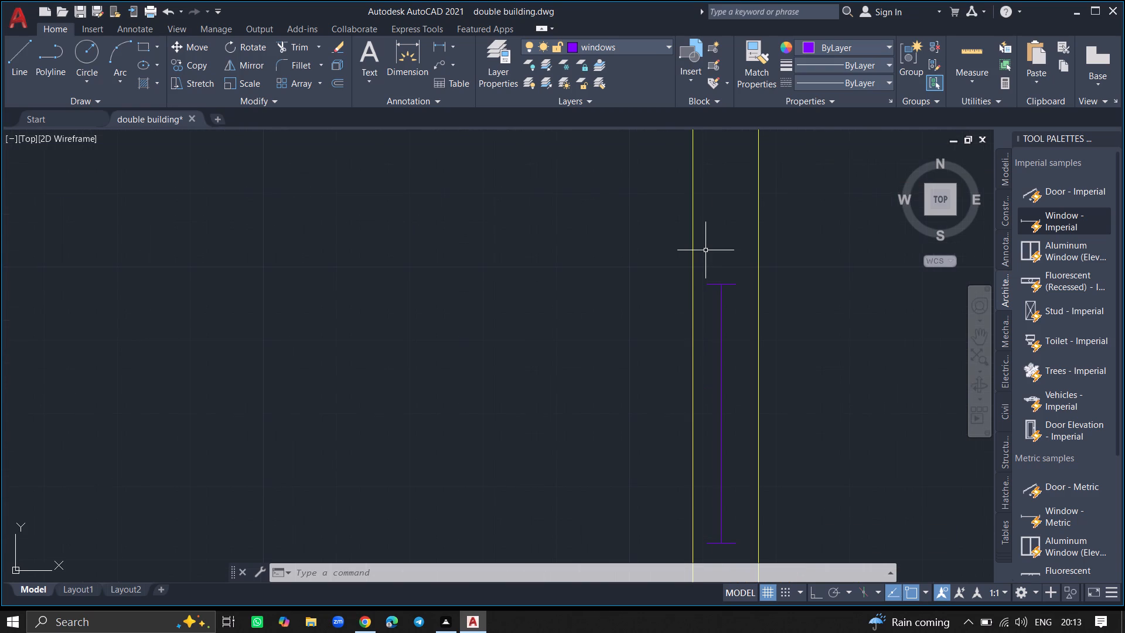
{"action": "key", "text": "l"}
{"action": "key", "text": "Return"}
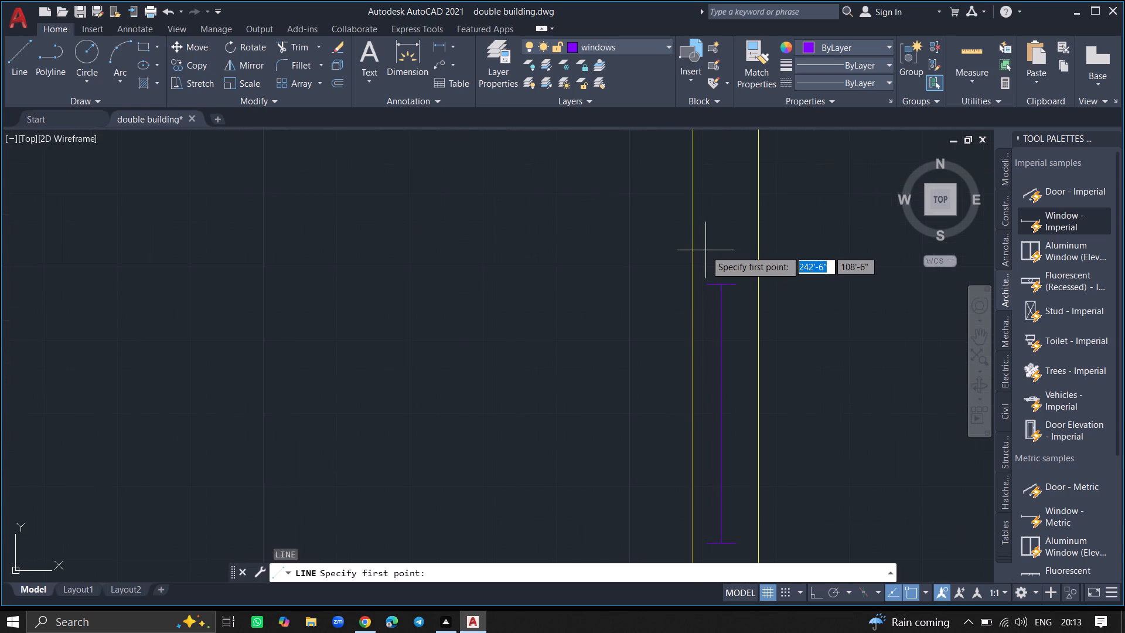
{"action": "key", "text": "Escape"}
Save the drawing.
{"action": "key", "text": "ctrl+s"}
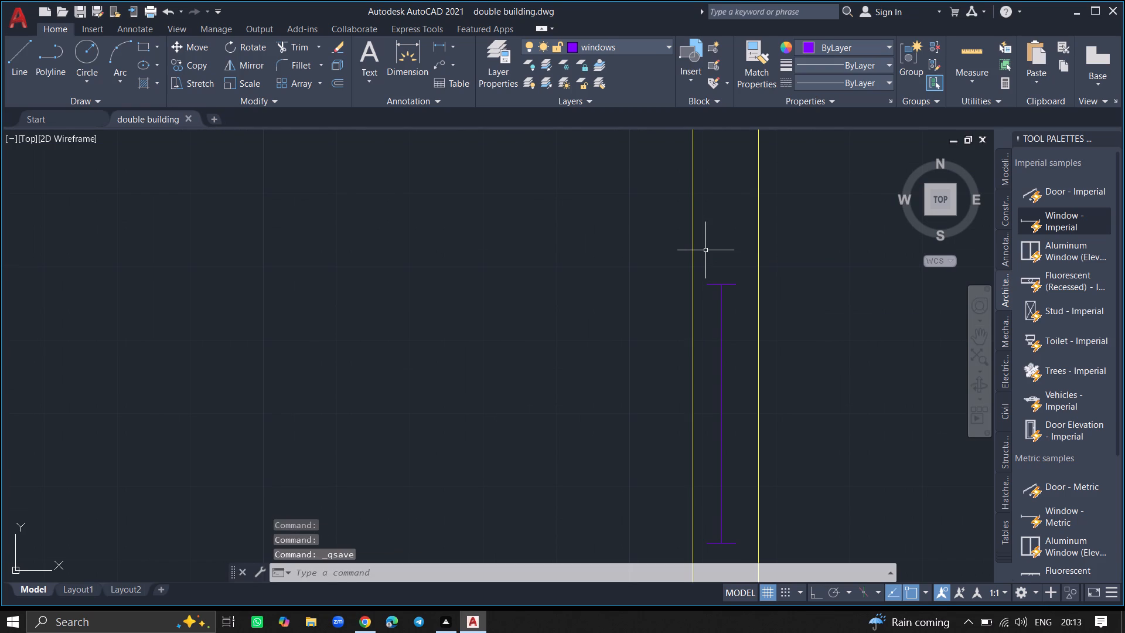
{"action": "key", "text": "ctrl+s"}
Draw a line straight across the wall thickness just above the window in the upper-left room's left wall.
{"action": "key", "text": "l"}
{"action": "key", "text": "Return"}
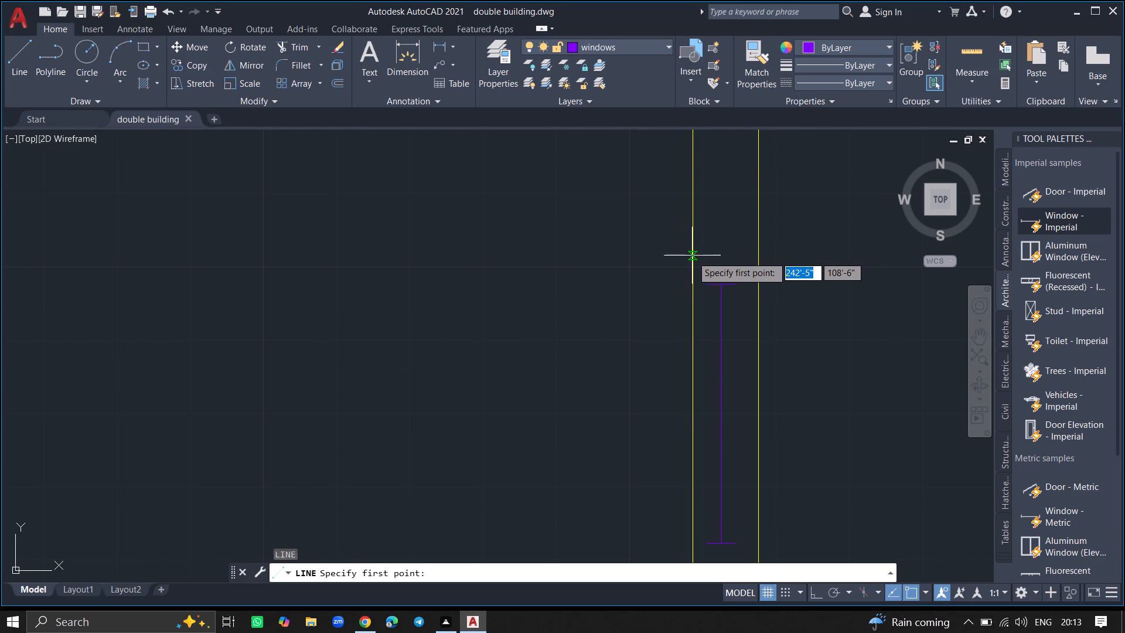
{"action": "left_click", "coordinate": [692, 257]}
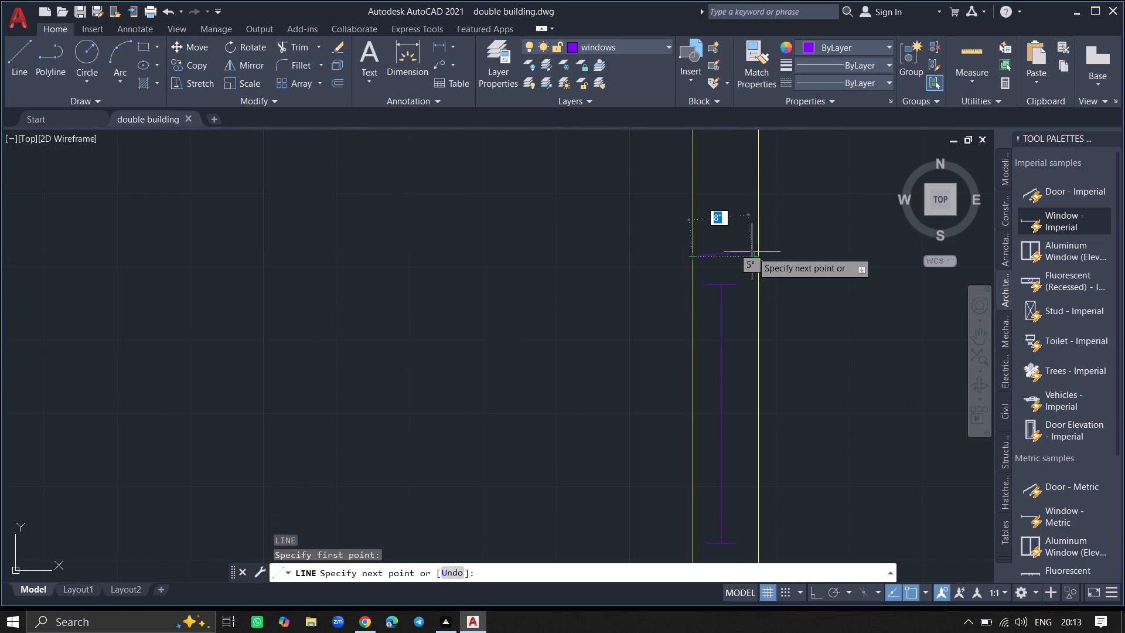
{"action": "left_click", "coordinate": [756, 257]}
{"action": "key", "text": "Return"}
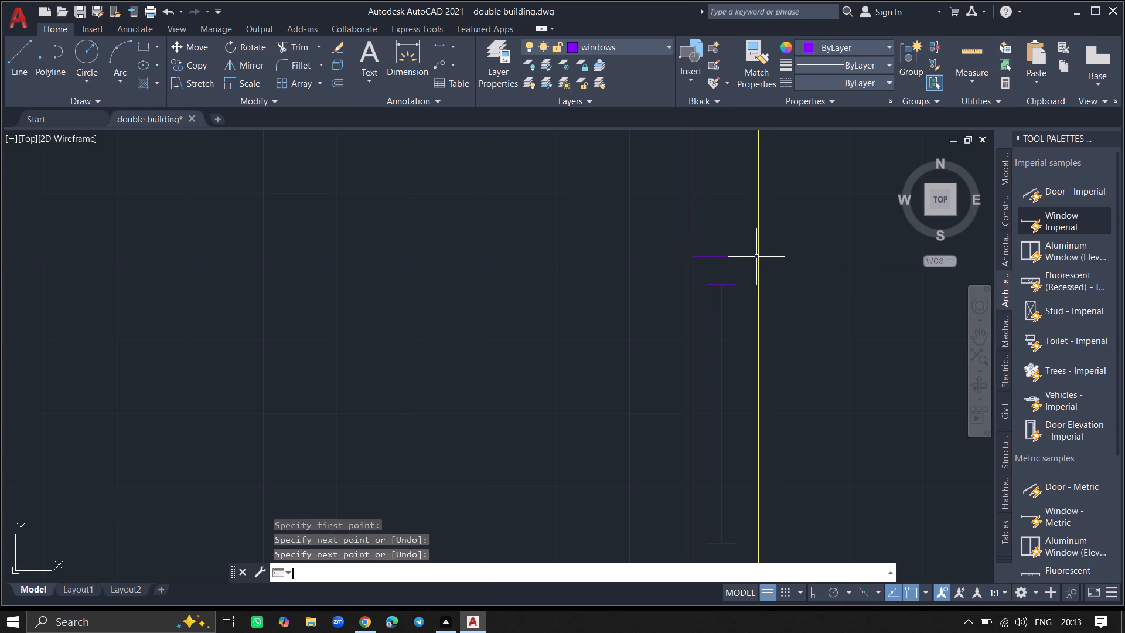
Draw a line straight across the wall thickness just below the window in the upper-left room's left wall.
{"action": "scroll", "coordinate": [789, 289], "scroll_direction": "down", "scroll_amount": 4, "text": "ctrl"}
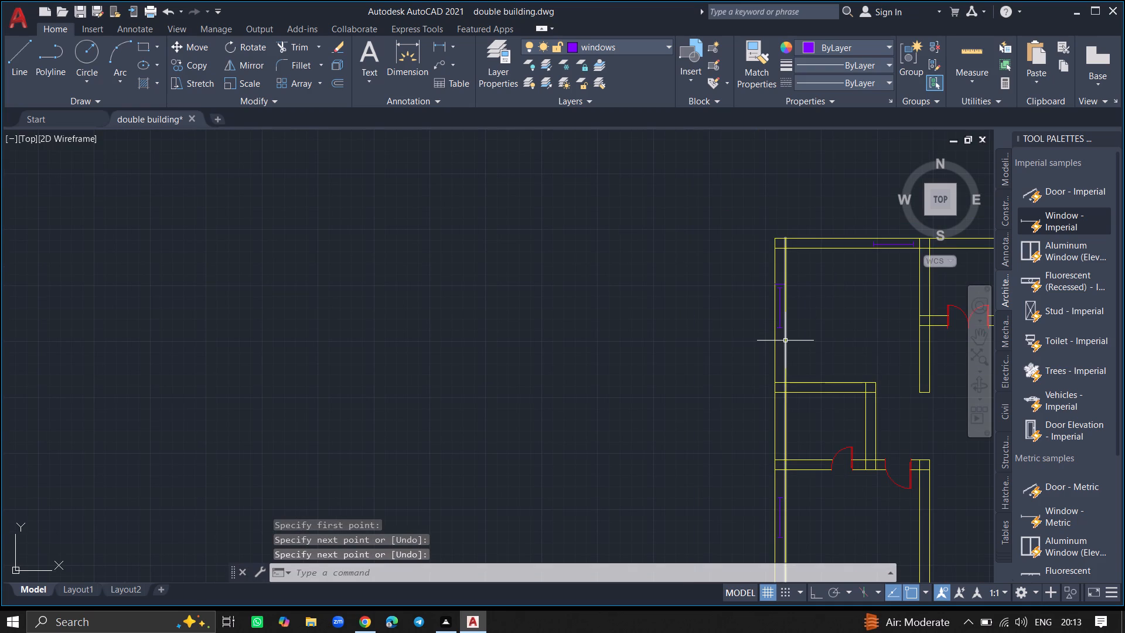
{"action": "scroll", "coordinate": [780, 345], "scroll_direction": "up", "scroll_amount": 3, "text": "ctrl"}
{"action": "key", "text": "l"}
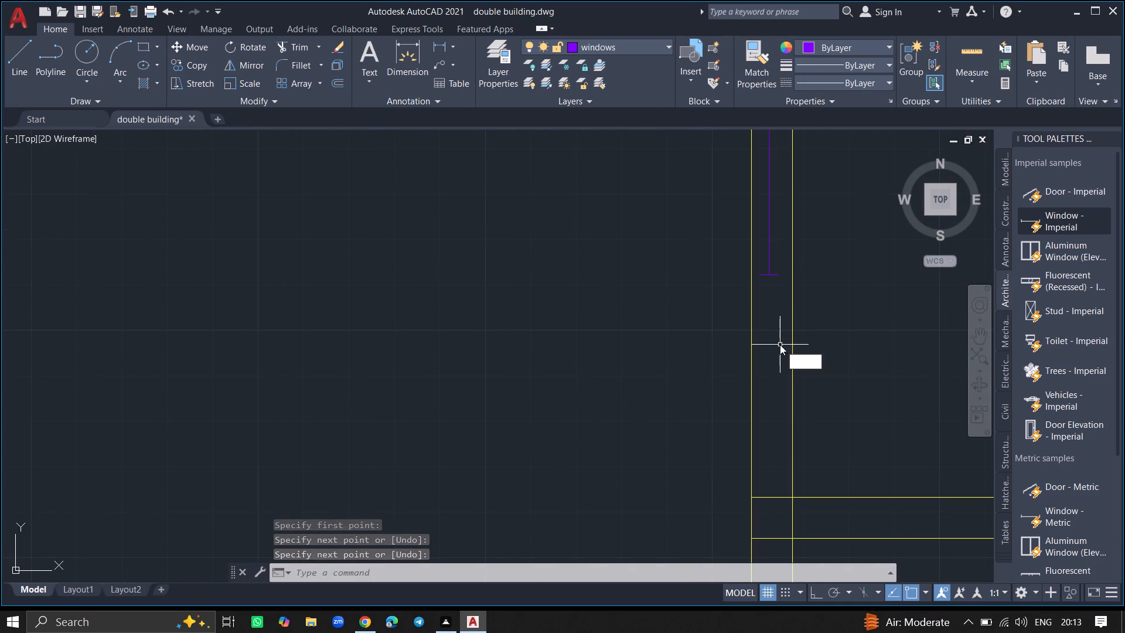
{"action": "key", "text": "Return"}
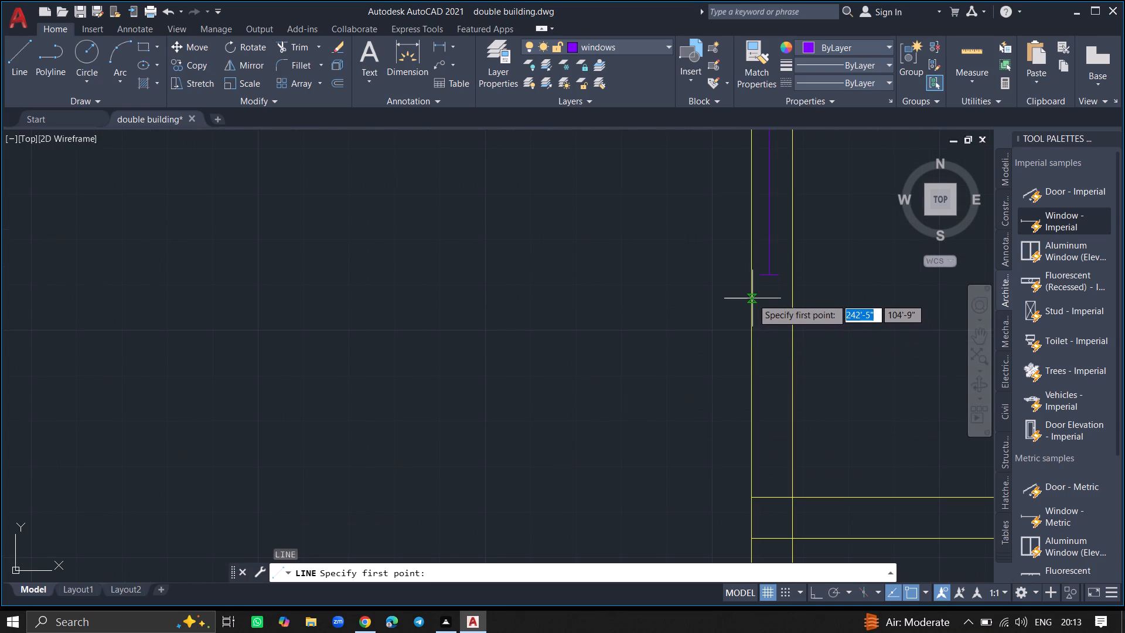
{"action": "left_click", "coordinate": [752, 297]}
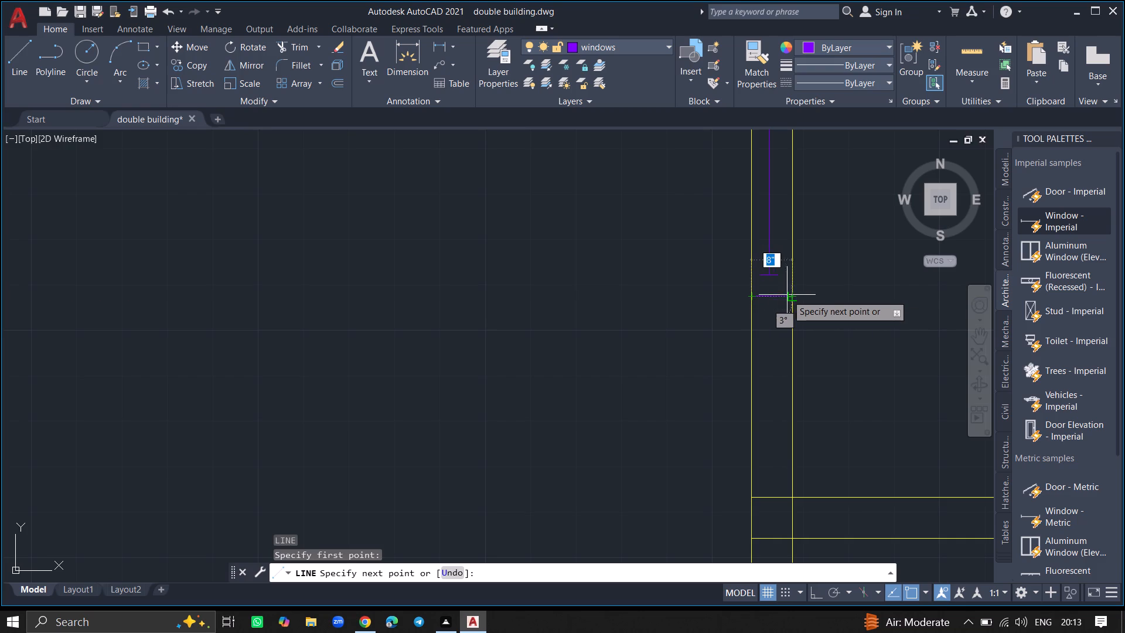
{"action": "left_click", "coordinate": [788, 297]}
{"action": "key", "text": "Return"}
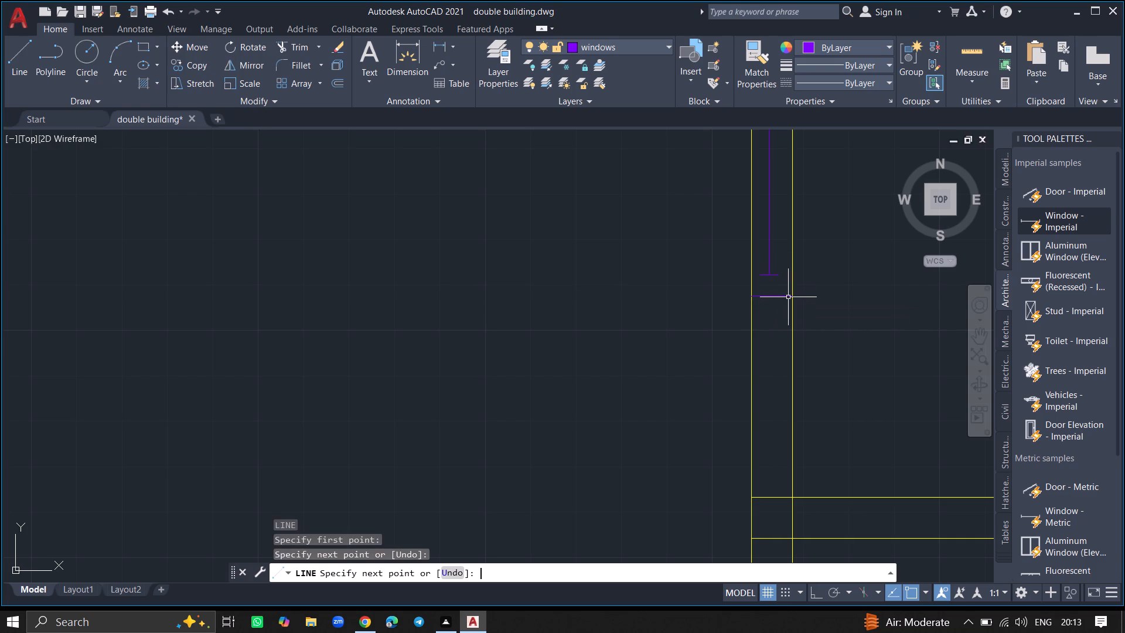
Draw a line across the left wall's thickness just above the window of the room over the staircase.
{"action": "scroll", "coordinate": [812, 339], "scroll_direction": "down", "scroll_amount": 4, "text": "ctrl"}
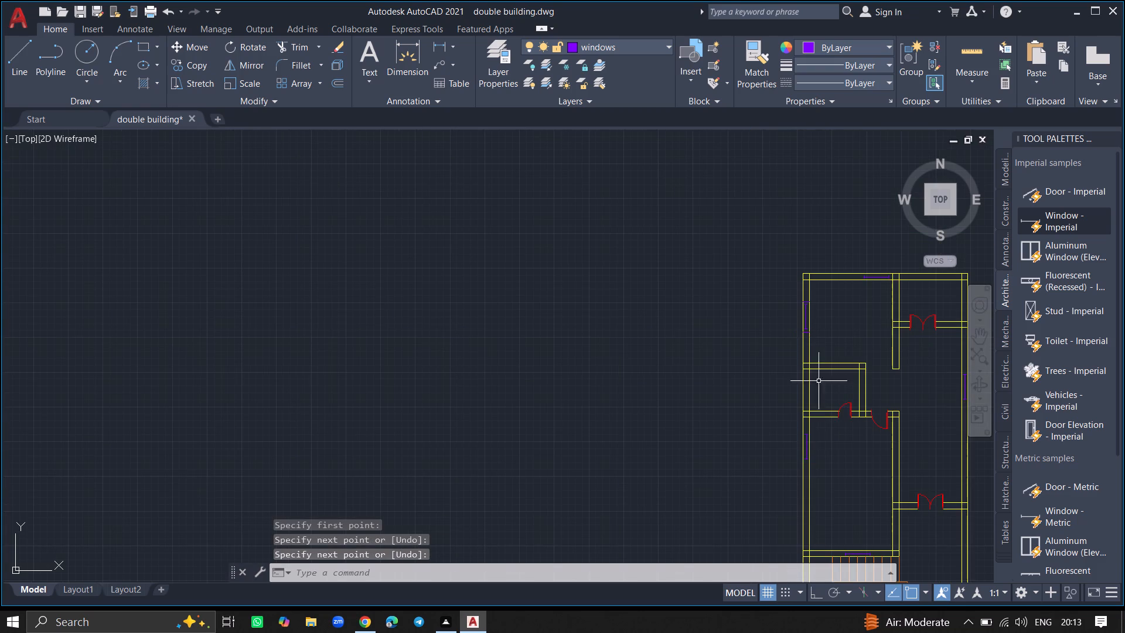
{"action": "scroll", "coordinate": [806, 447], "scroll_direction": "up", "scroll_amount": 6, "text": "ctrl"}
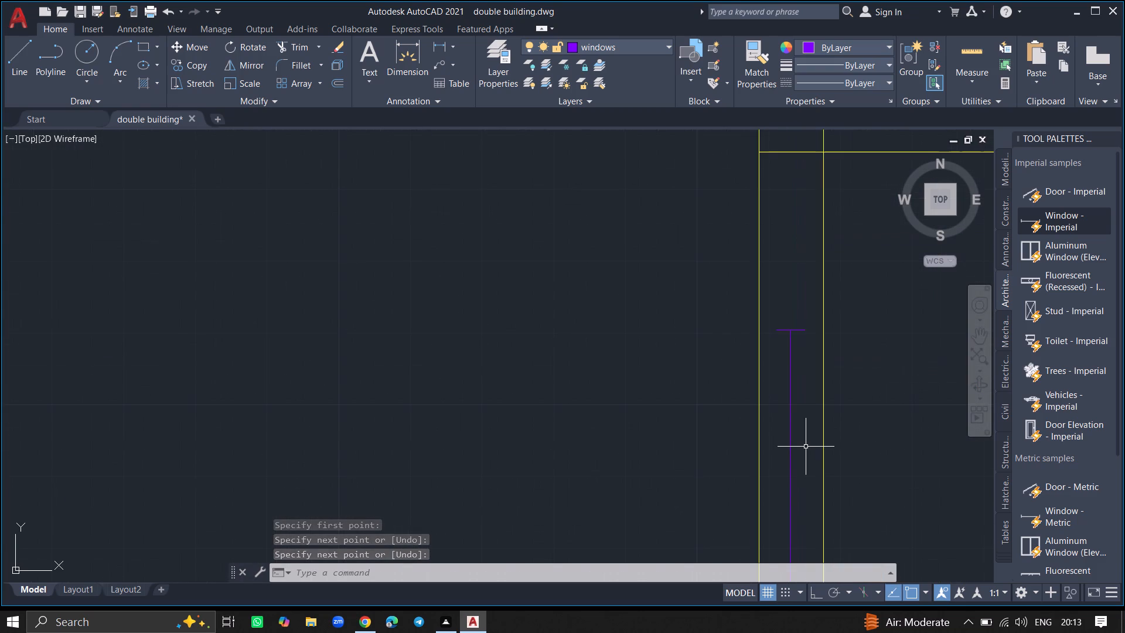
{"action": "key", "text": "l"}
{"action": "key", "text": "Return"}
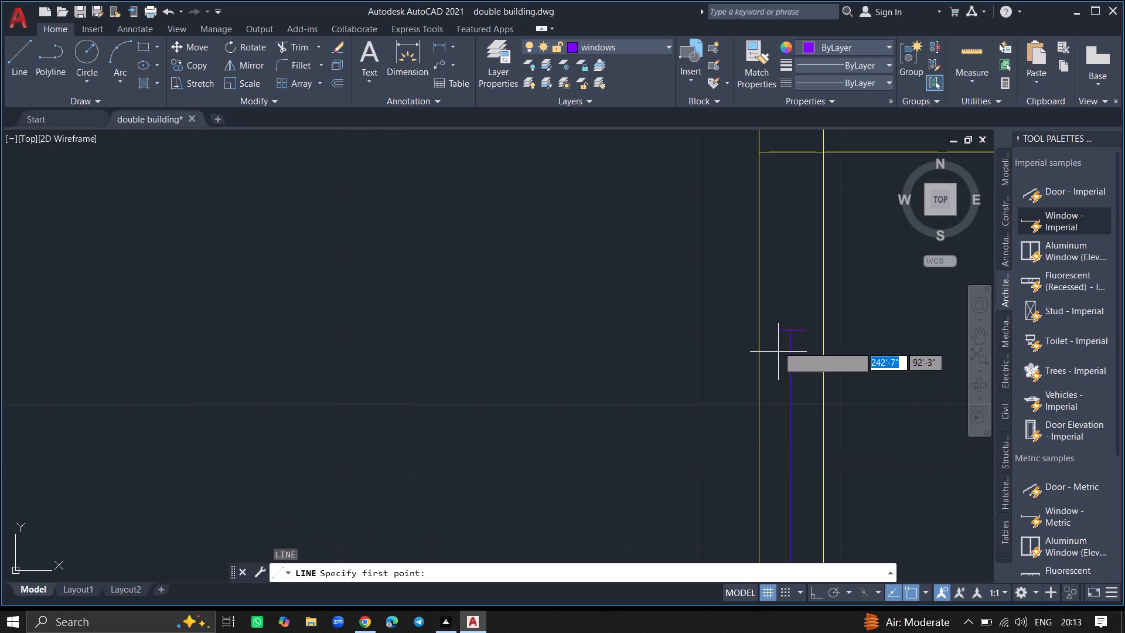
{"action": "left_click", "coordinate": [759, 311]}
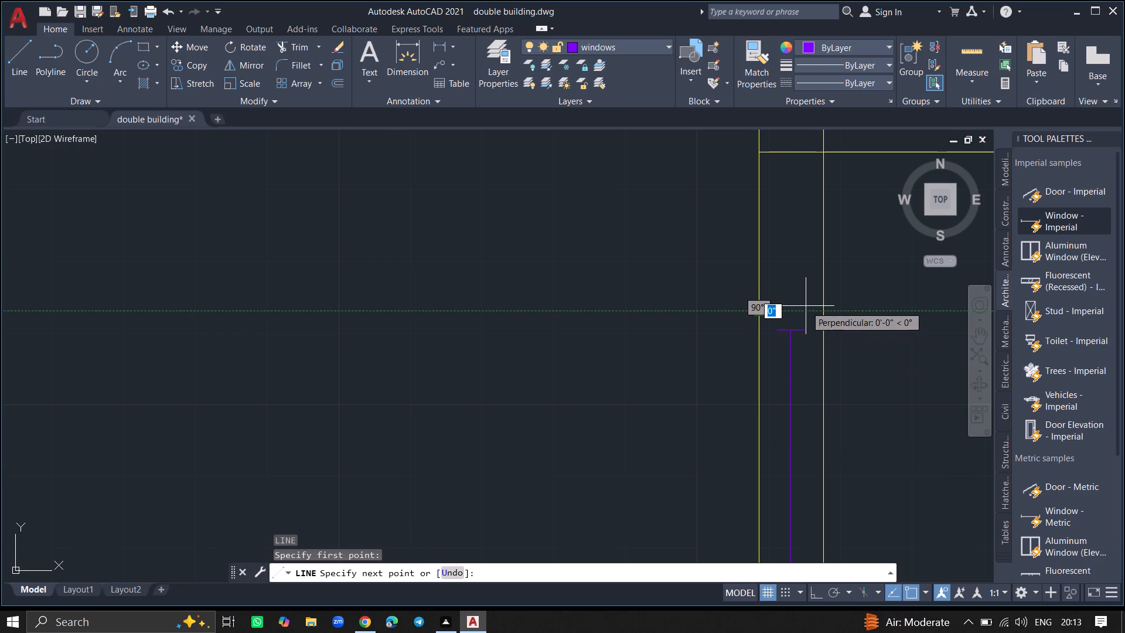
{"action": "left_click", "coordinate": [822, 312]}
{"action": "key", "text": "Return"}
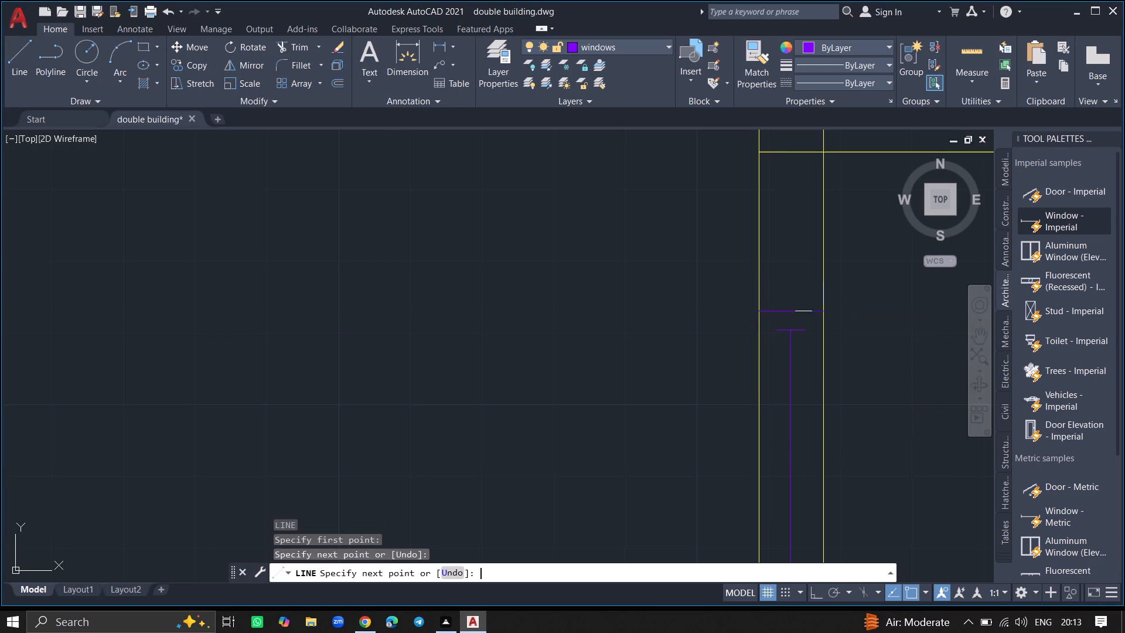
Draw a 9" line straight across the left wall's thickness just below the window of the room over the staircase.
{"action": "scroll", "coordinate": [835, 369], "scroll_direction": "down", "scroll_amount": 7, "text": "ctrl"}
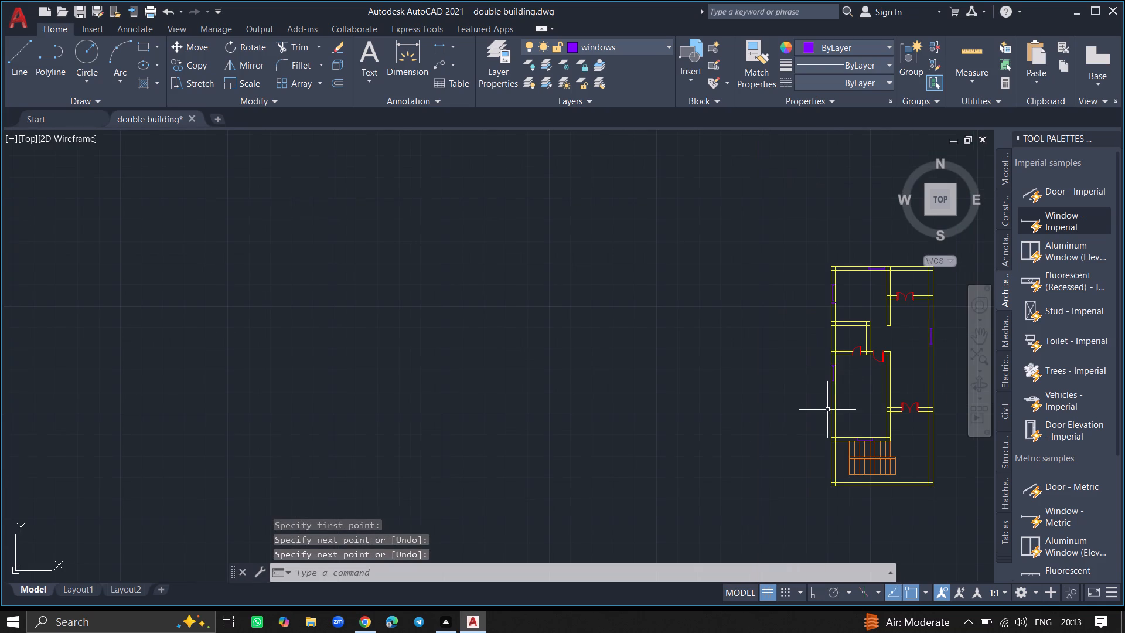
{"action": "scroll", "coordinate": [827, 410], "scroll_direction": "up", "scroll_amount": 4, "text": "ctrl"}
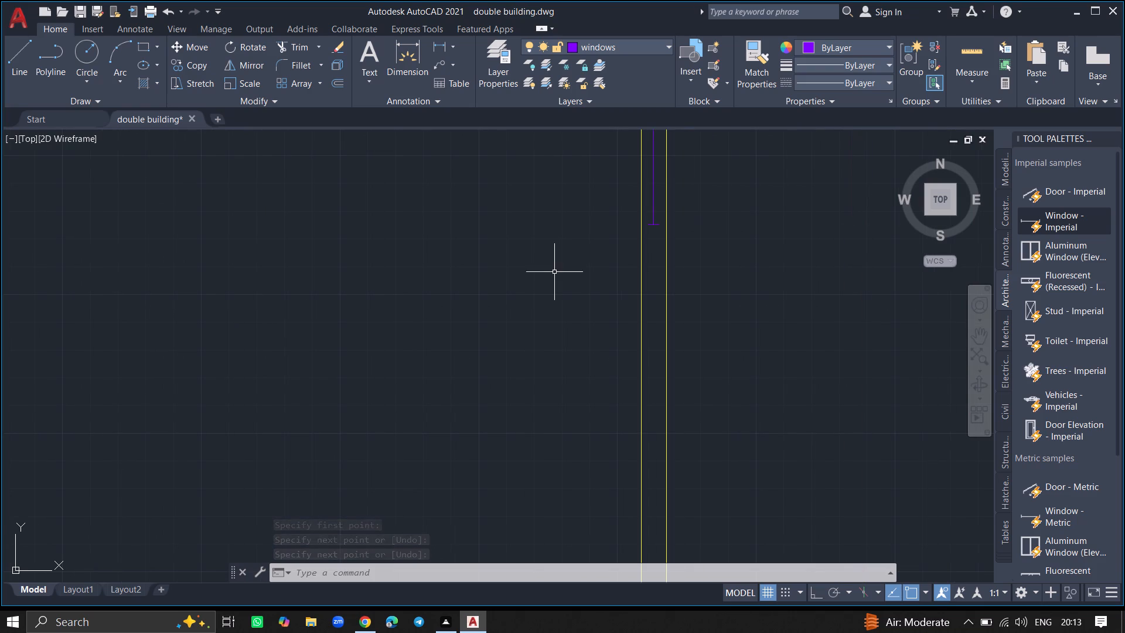
{"action": "key", "text": "l"}
{"action": "key", "text": "Return"}
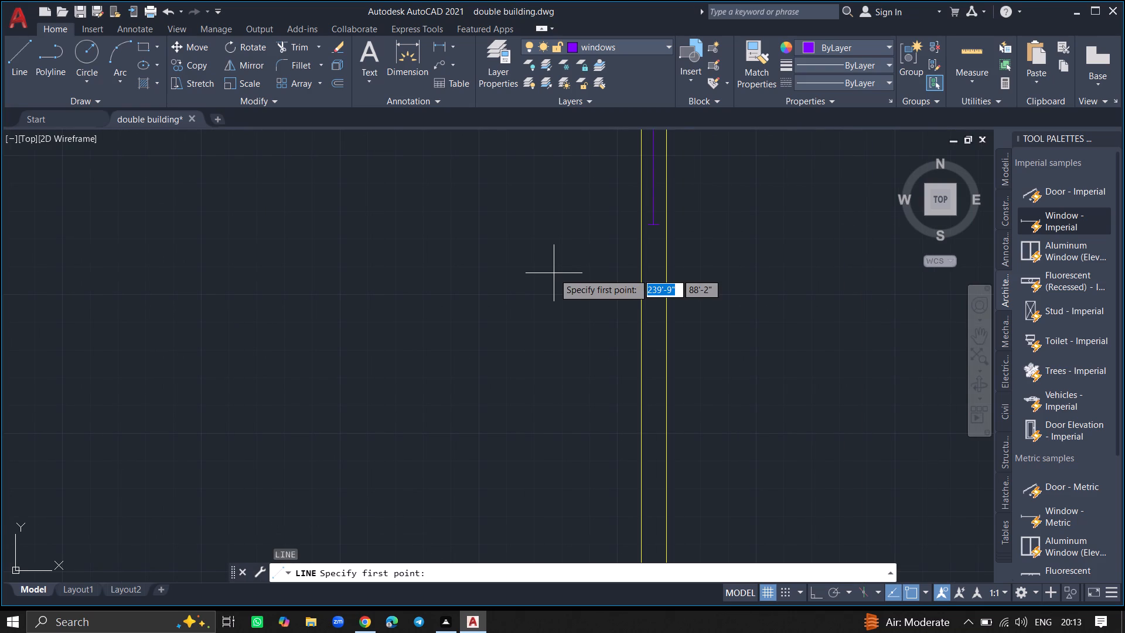
{"action": "left_click", "coordinate": [641, 240]}
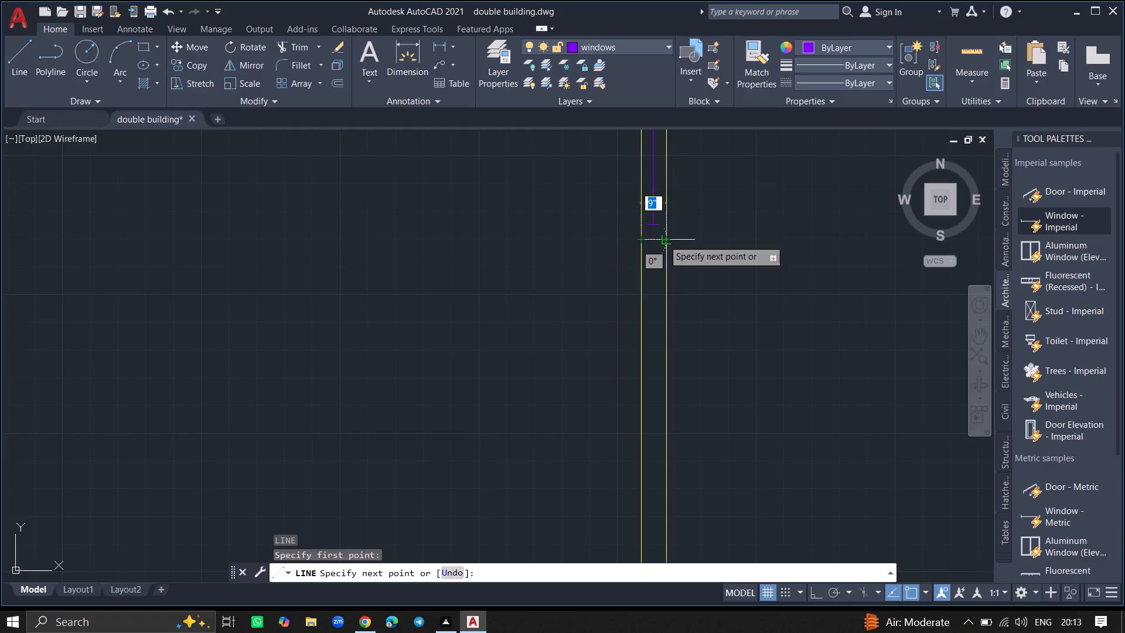
{"action": "left_click", "coordinate": [663, 240]}
{"action": "key", "text": "Return"}
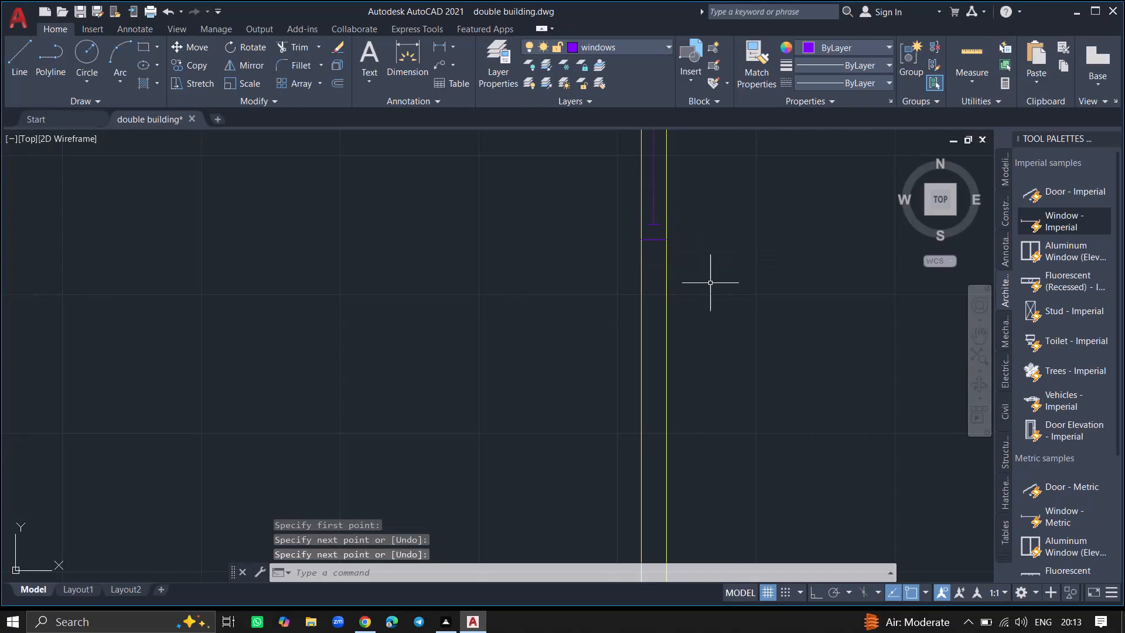
Draw a 9" vertical line across the wall directly above the staircase, just left of its window.
{"action": "scroll", "coordinate": [710, 283], "scroll_direction": "down", "scroll_amount": 4, "text": "ctrl"}
{"action": "scroll", "coordinate": [730, 328], "scroll_direction": "up", "scroll_amount": 3, "text": "ctrl"}
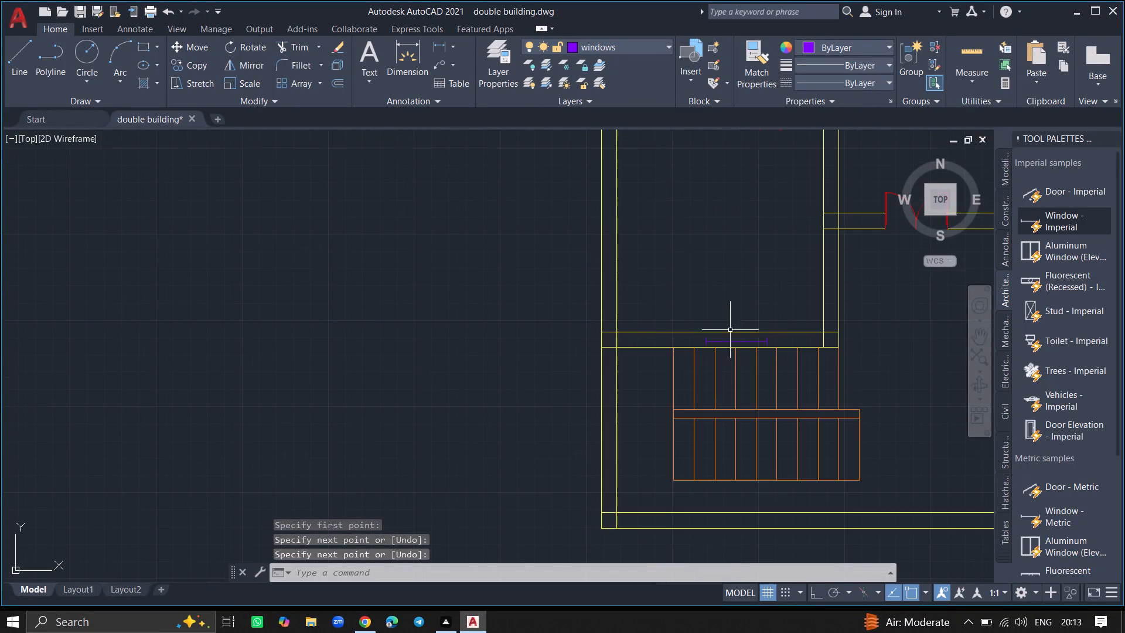
{"action": "scroll", "coordinate": [717, 363], "scroll_direction": "up", "scroll_amount": 3, "text": "ctrl"}
{"action": "key", "text": "l"}
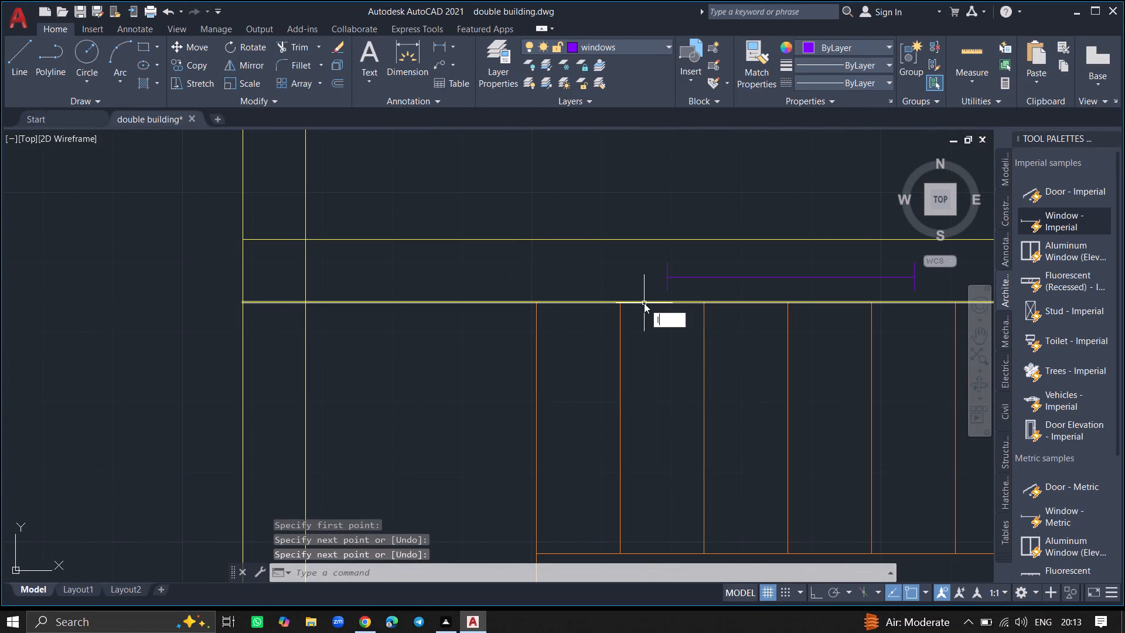
{"action": "key", "text": "Return"}
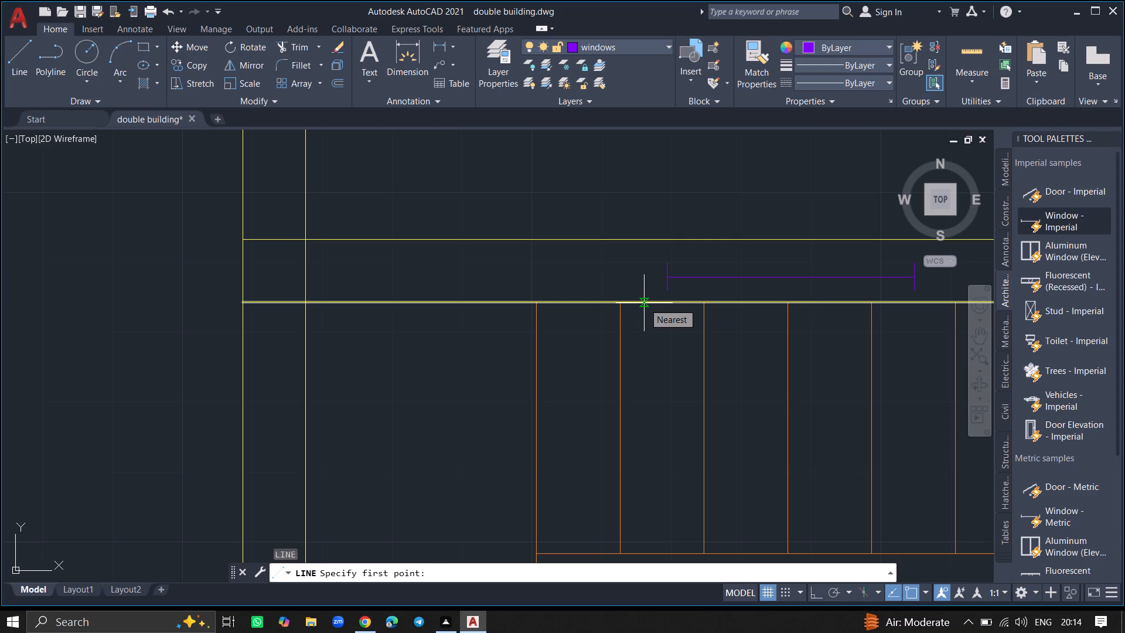
{"action": "left_click", "coordinate": [644, 241]}
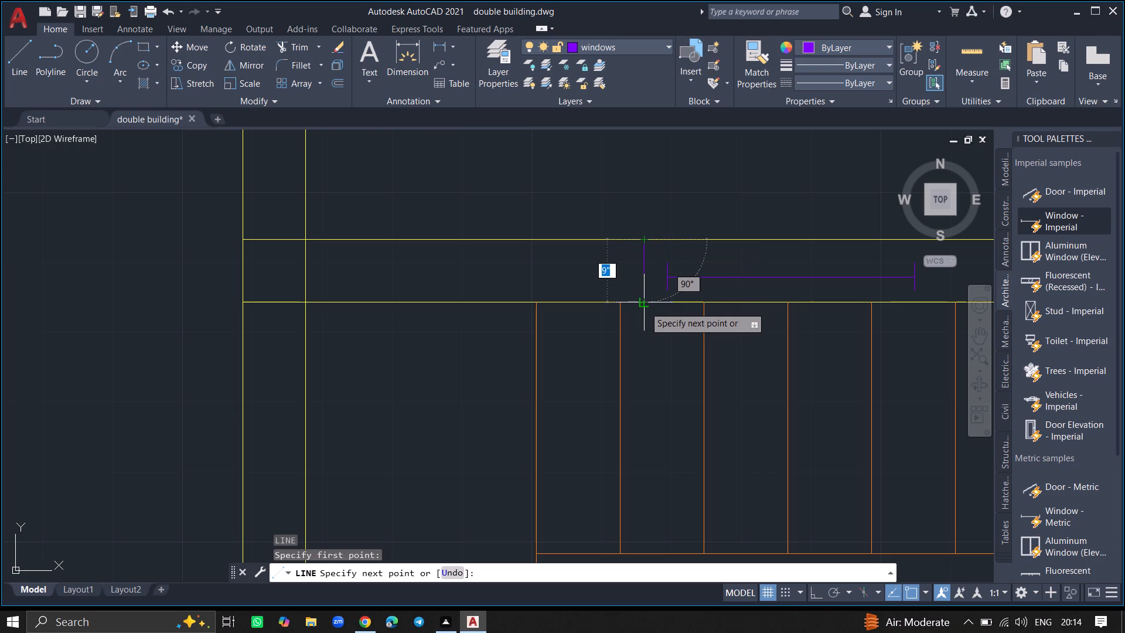
{"action": "left_click", "coordinate": [645, 307]}
{"action": "key", "text": "Return"}
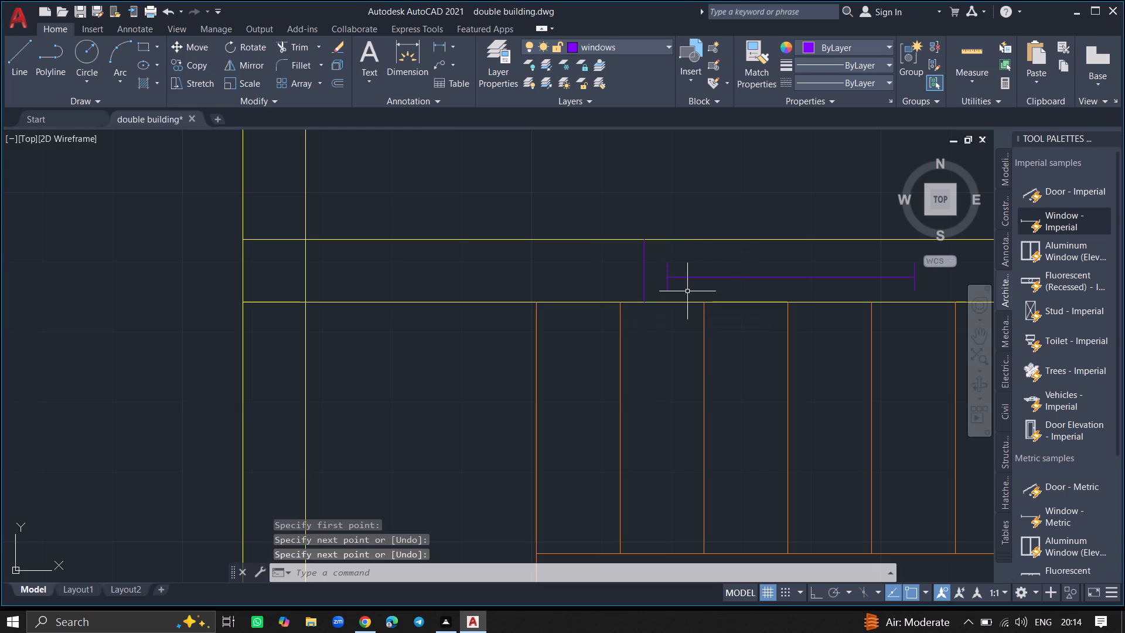
With Ortho on, draw a 9" vertical line across the wall above the staircase, just right of its window.
{"action": "key", "text": "l"}
{"action": "key", "text": "Return"}
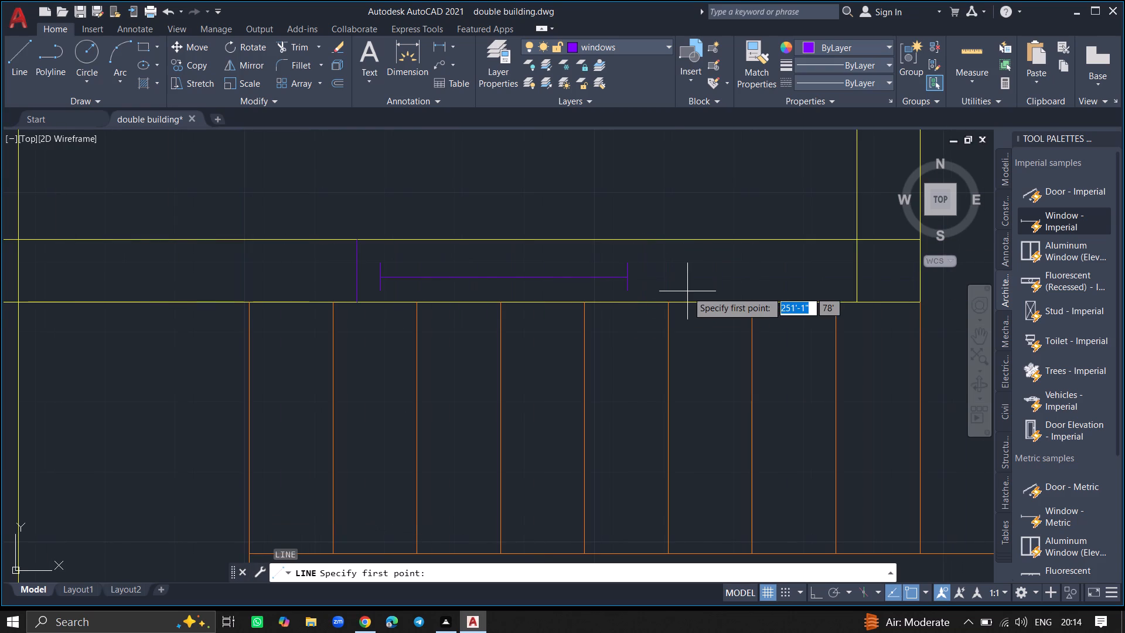
{"action": "left_click", "coordinate": [655, 305]}
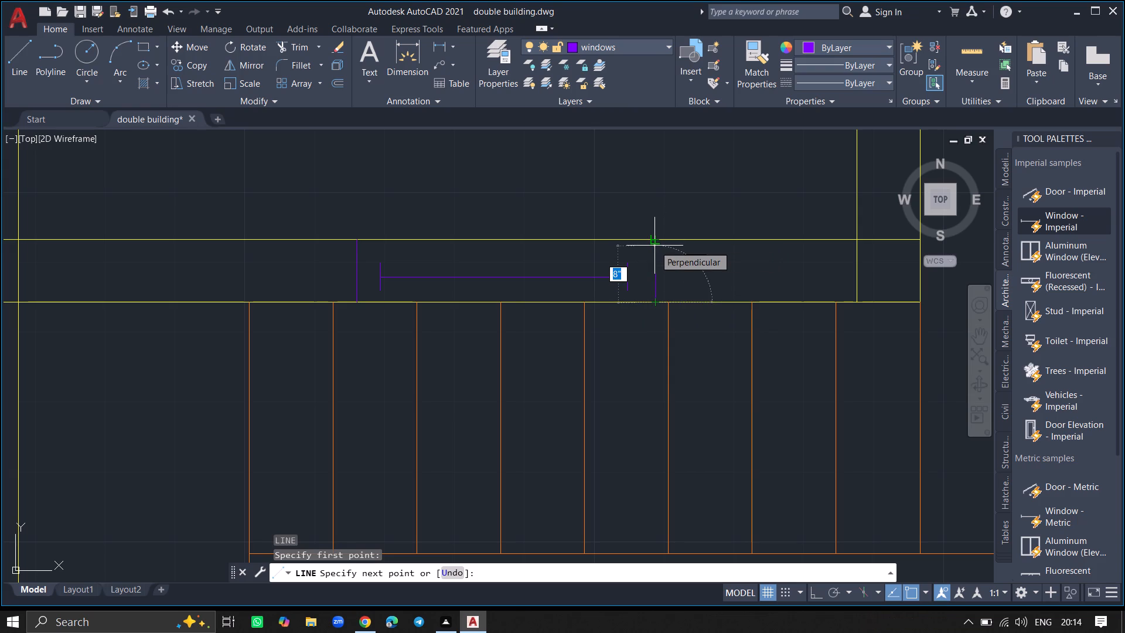
{"action": "key", "text": "F8"}
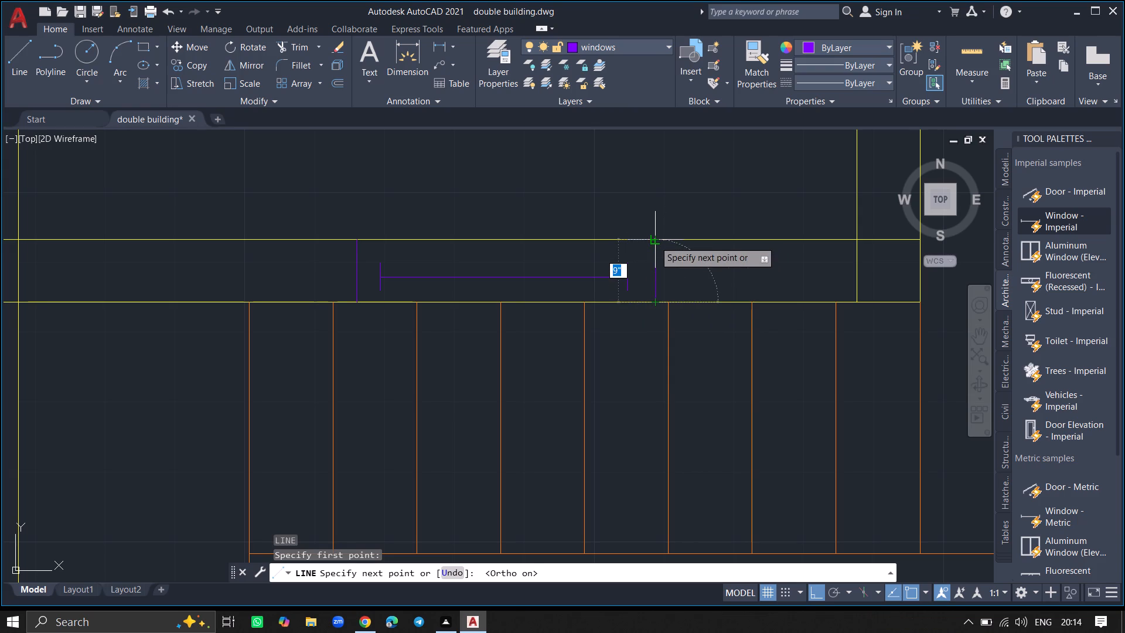
{"action": "left_click", "coordinate": [654, 241]}
{"action": "key", "text": "Return"}
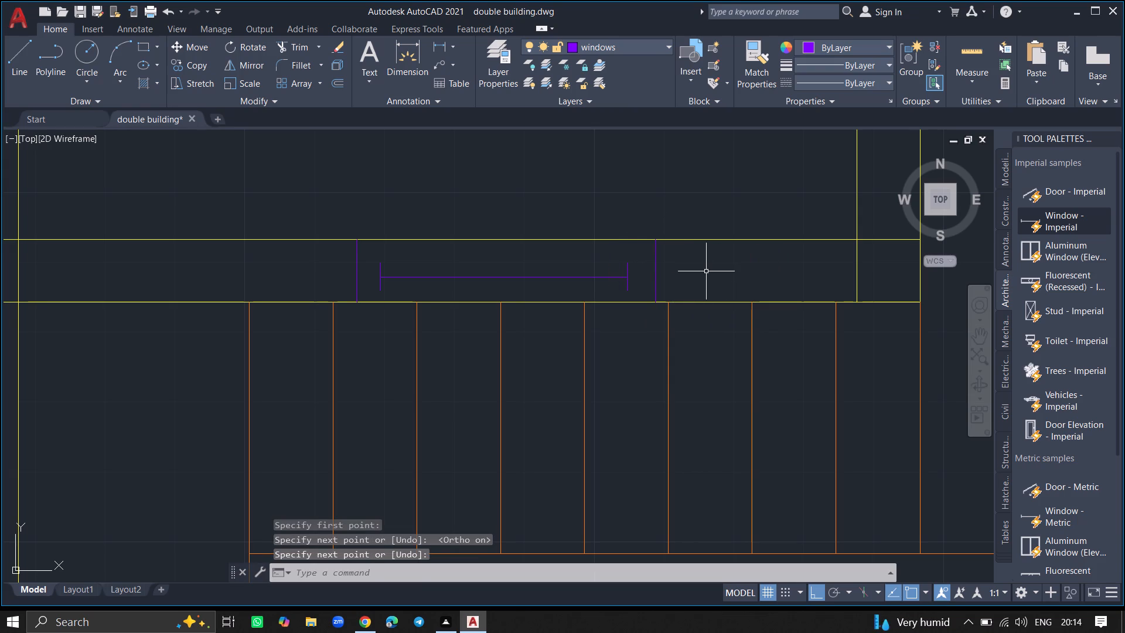
Draw a horizontal line across the right outer wall's thickness just above its window.
{"action": "scroll", "coordinate": [706, 271], "scroll_direction": "down", "scroll_amount": 4, "text": "ctrl"}
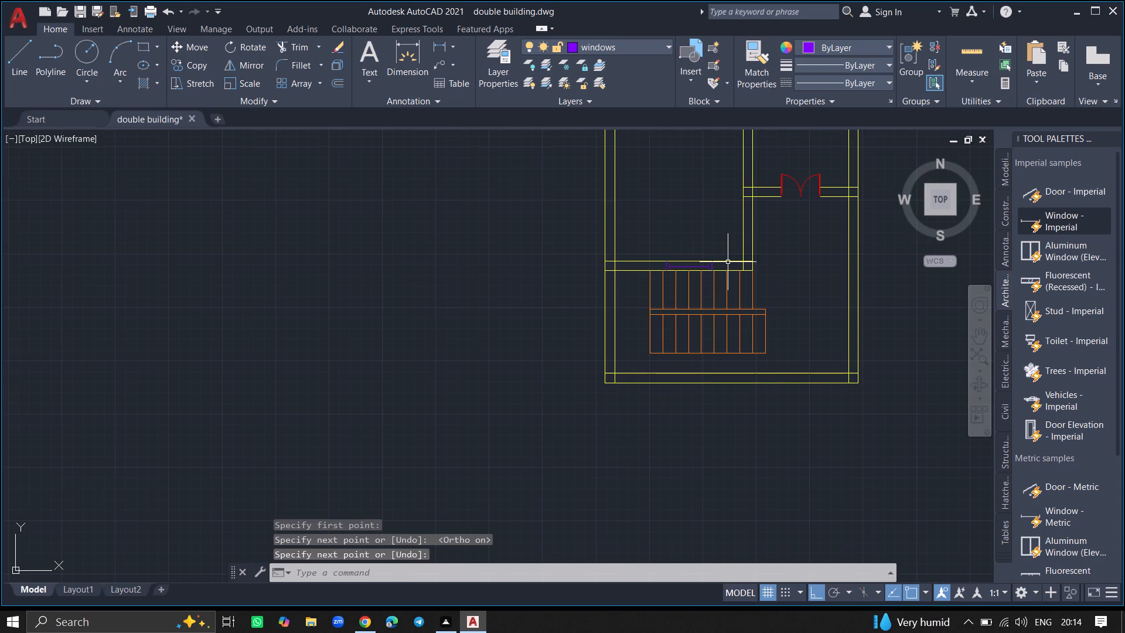
{"action": "scroll", "coordinate": [728, 242], "scroll_direction": "down", "scroll_amount": 3, "text": "ctrl"}
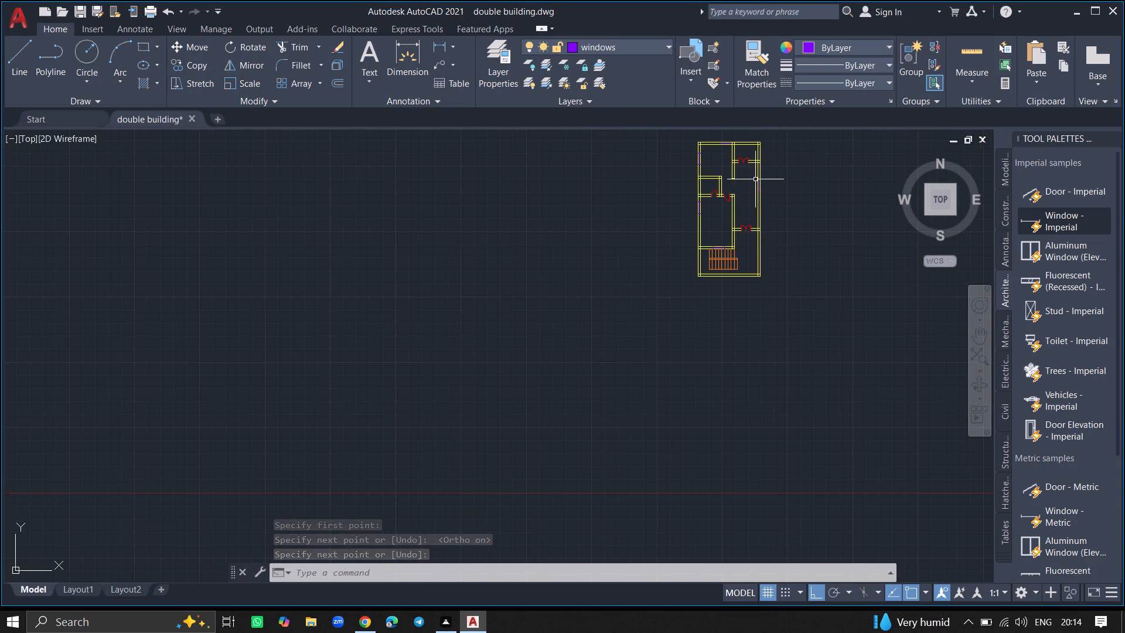
{"action": "scroll", "coordinate": [761, 189], "scroll_direction": "up", "scroll_amount": 2, "text": "ctrl"}
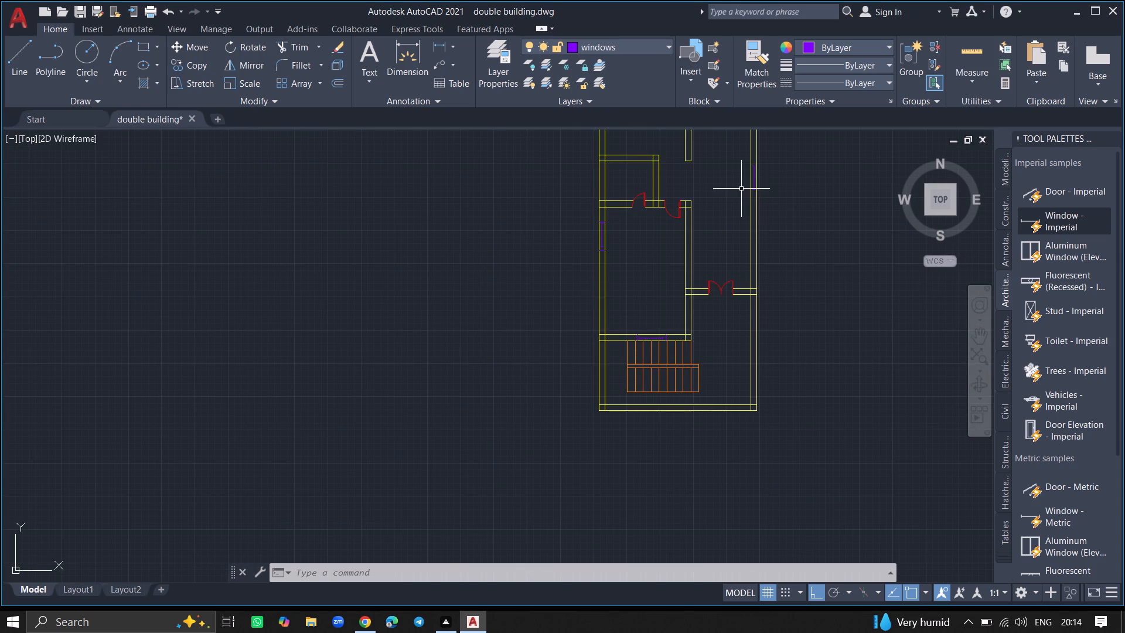
{"action": "scroll", "coordinate": [756, 165], "scroll_direction": "up", "scroll_amount": 8, "text": "ctrl"}
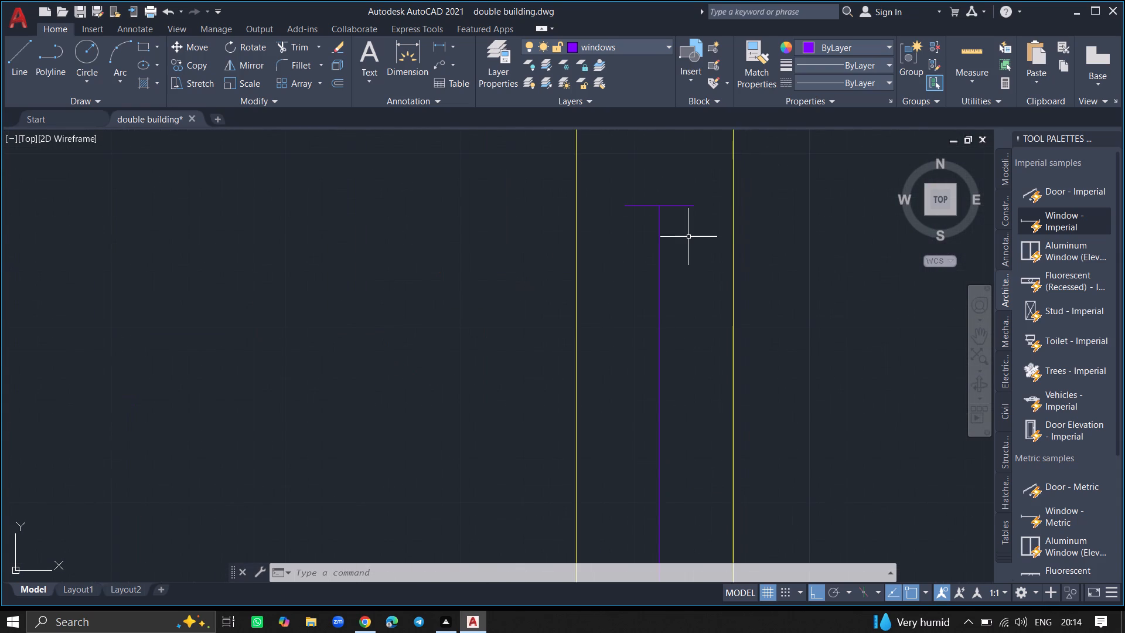
{"action": "key", "text": "l"}
{"action": "key", "text": "Return"}
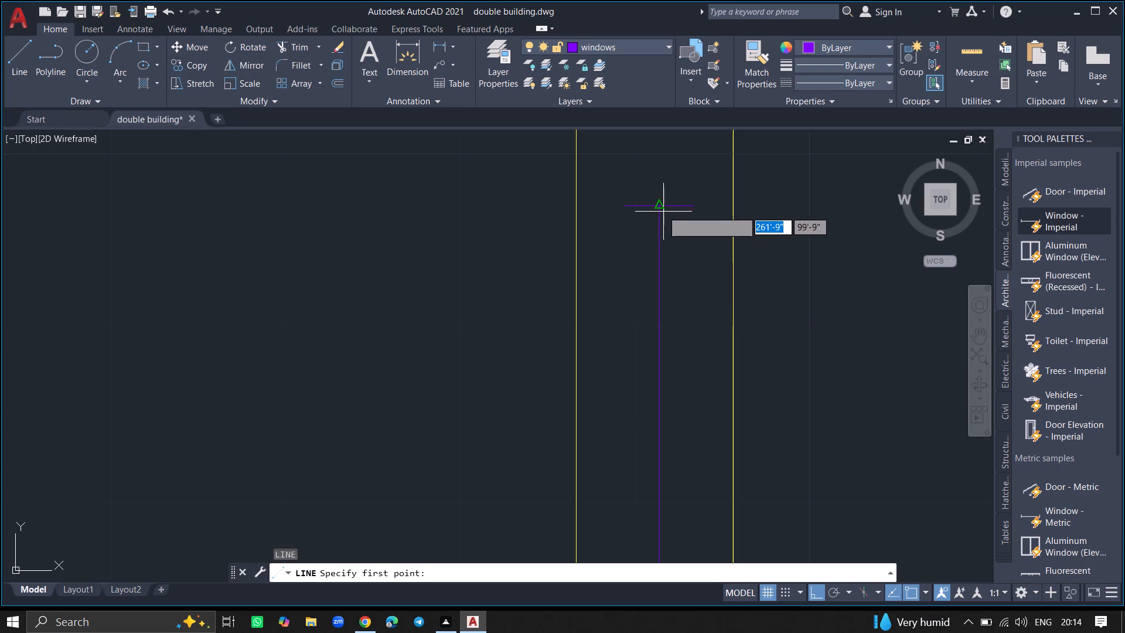
{"action": "left_click", "coordinate": [576, 175]}
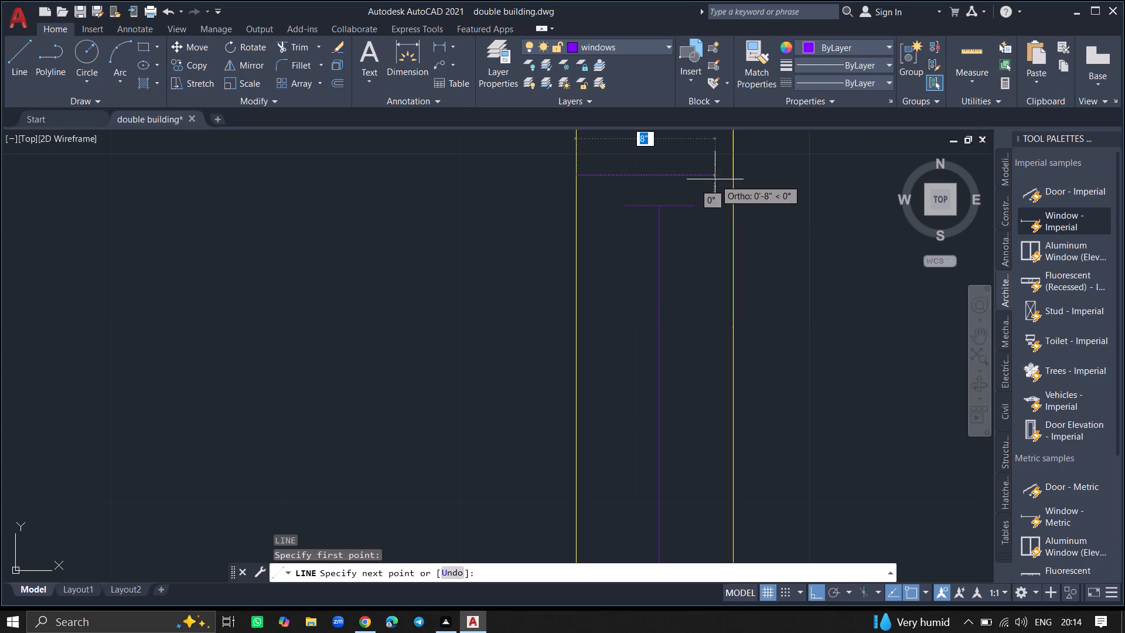
{"action": "left_click", "coordinate": [735, 176]}
{"action": "key", "text": "Return"}
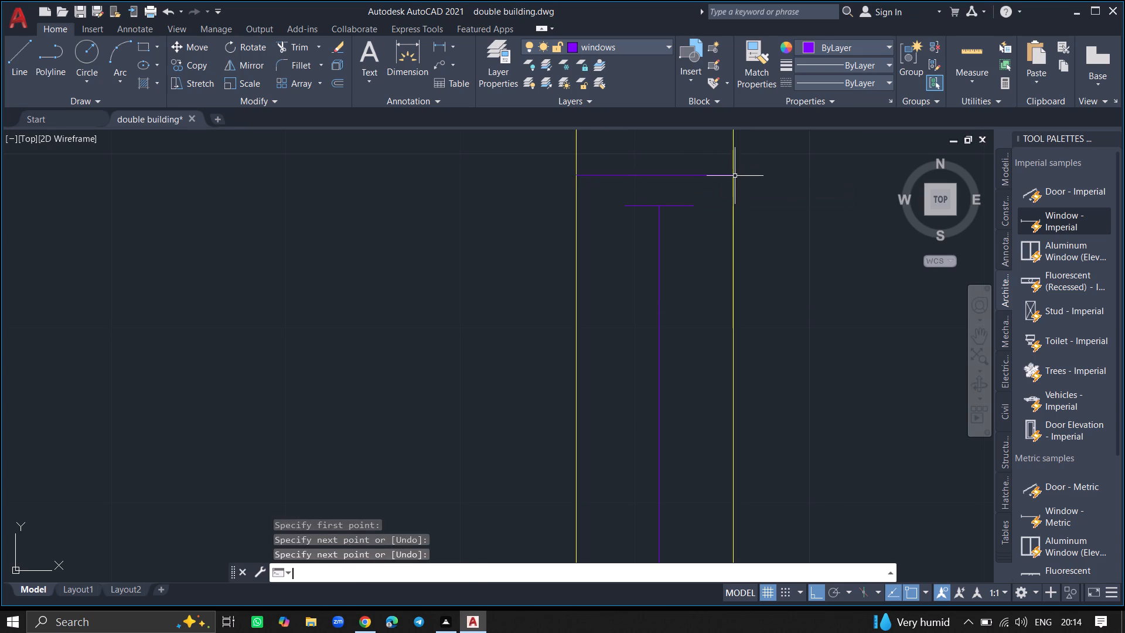
Draw a 9" horizontal line across the right outer wall's thickness just below its window.
{"action": "scroll", "coordinate": [735, 176], "scroll_direction": "down", "scroll_amount": 8, "text": "ctrl"}
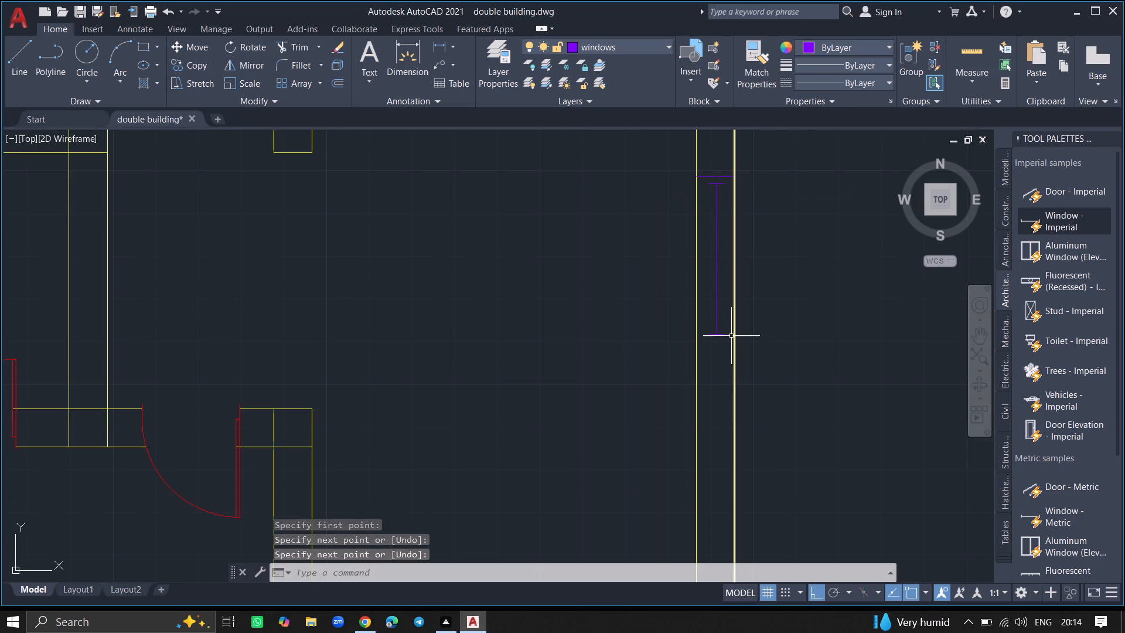
{"action": "key", "text": "l"}
{"action": "key", "text": "Return"}
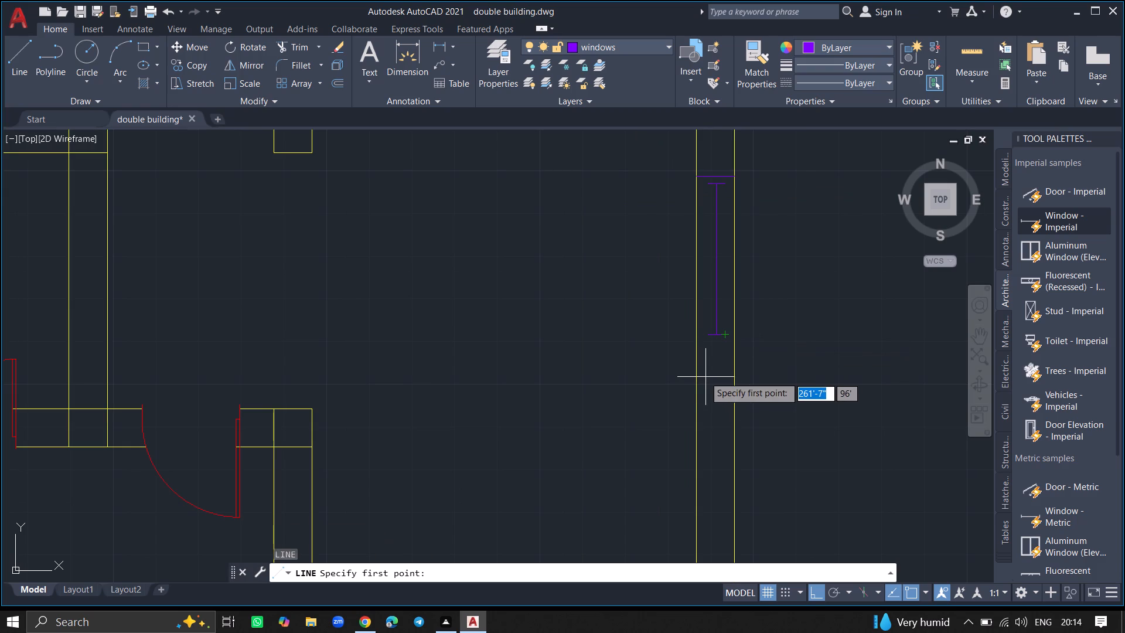
{"action": "scroll", "coordinate": [700, 367], "scroll_direction": "up", "scroll_amount": 1, "text": "ctrl"}
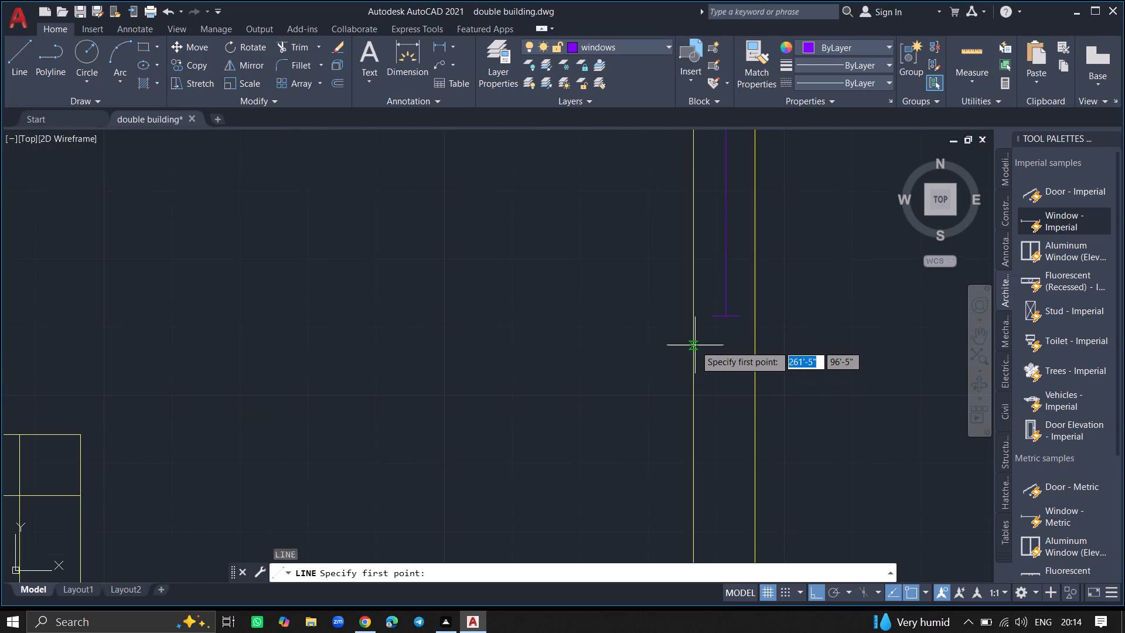
{"action": "left_click", "coordinate": [692, 335]}
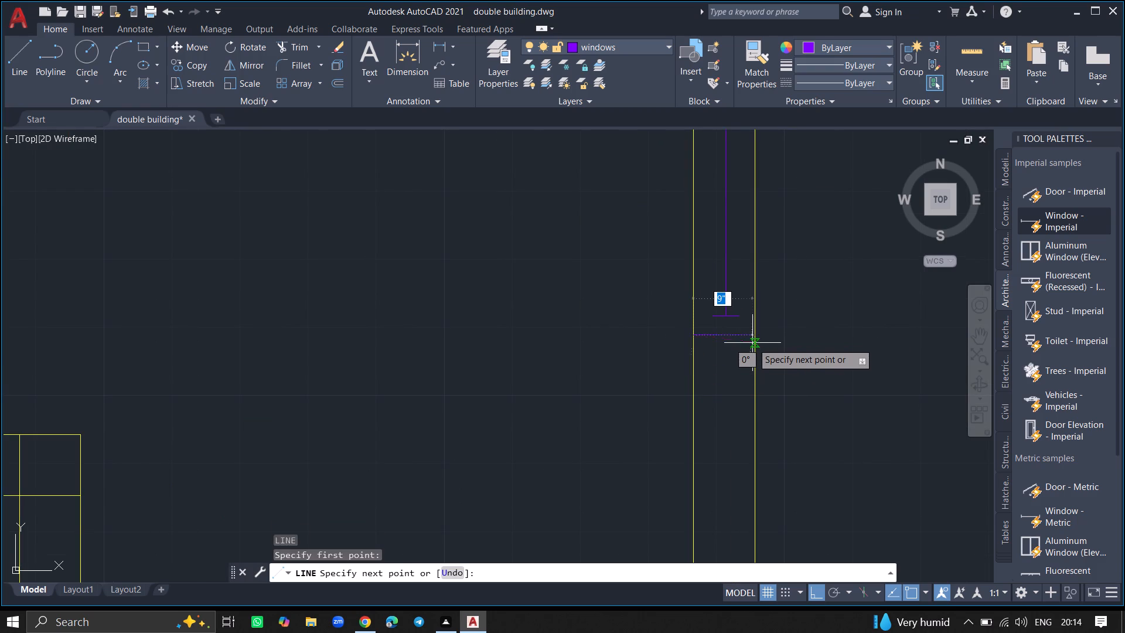
{"action": "left_click", "coordinate": [752, 338]}
{"action": "key", "text": "Return"}
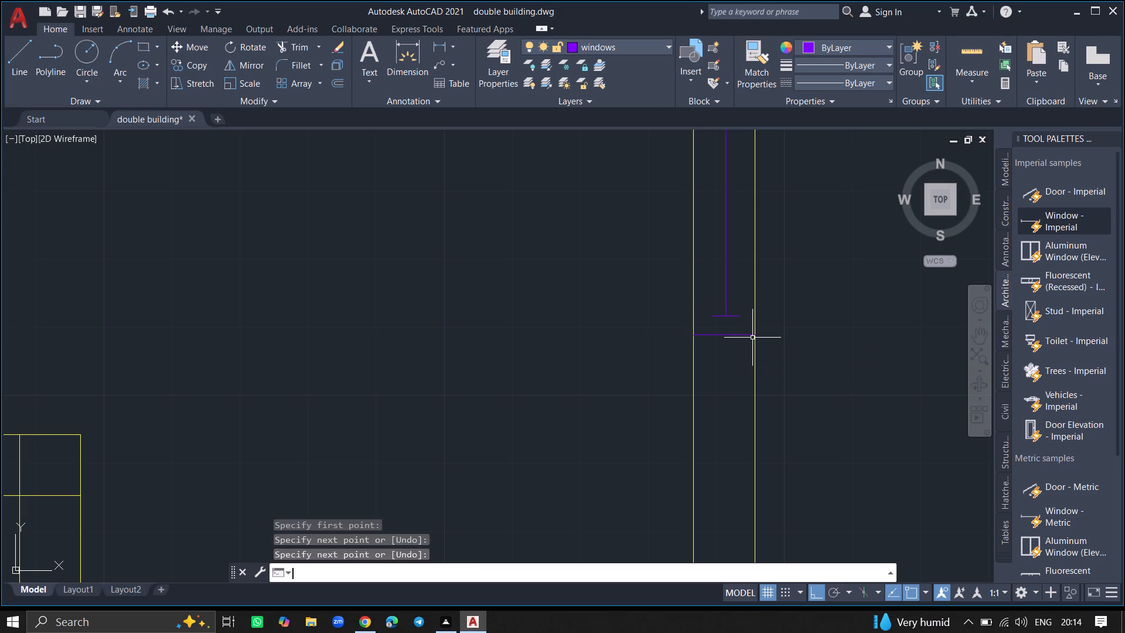
Make furniture the current layer.
{"action": "scroll", "coordinate": [645, 343], "scroll_direction": "down", "scroll_amount": 5, "text": "ctrl"}
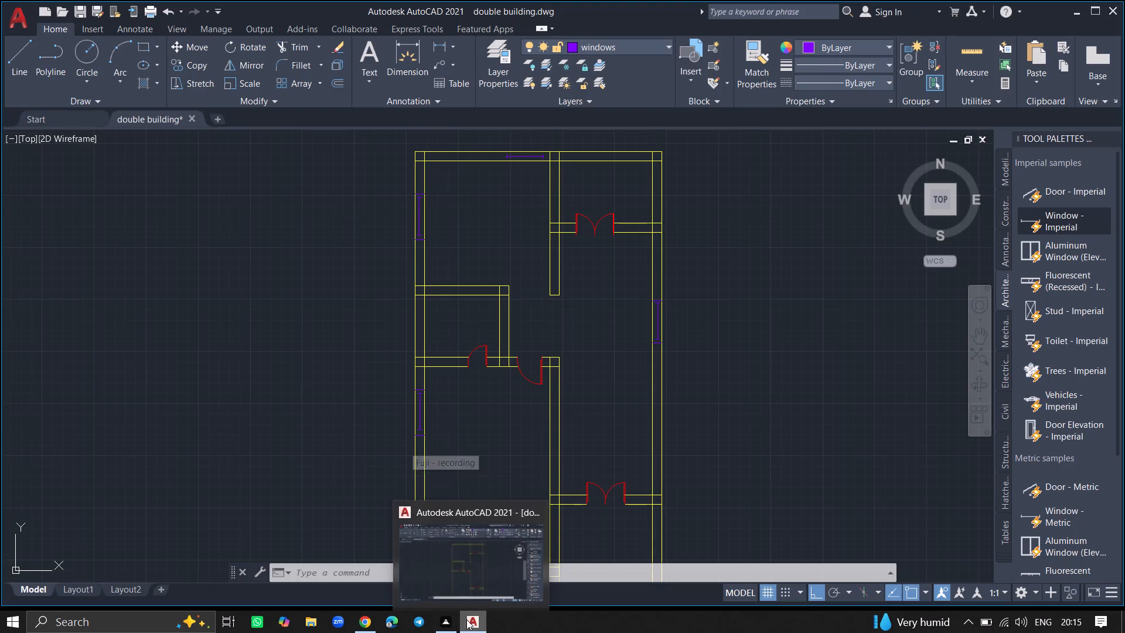
{"action": "left_click", "coordinate": [498, 53]}
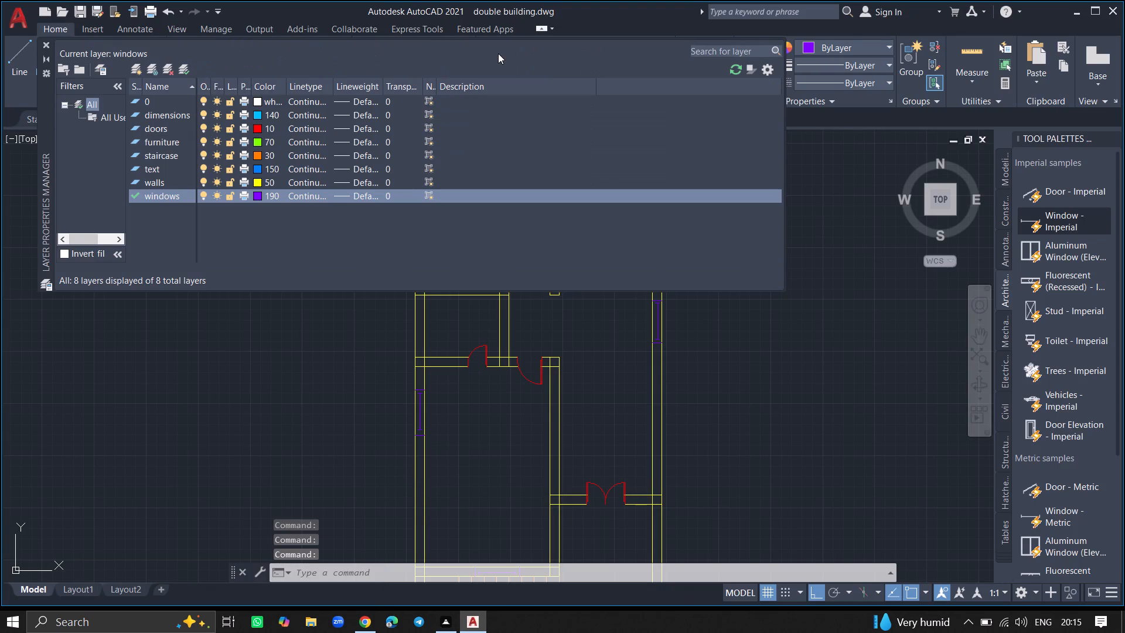
{"action": "left_click", "coordinate": [43, 41]}
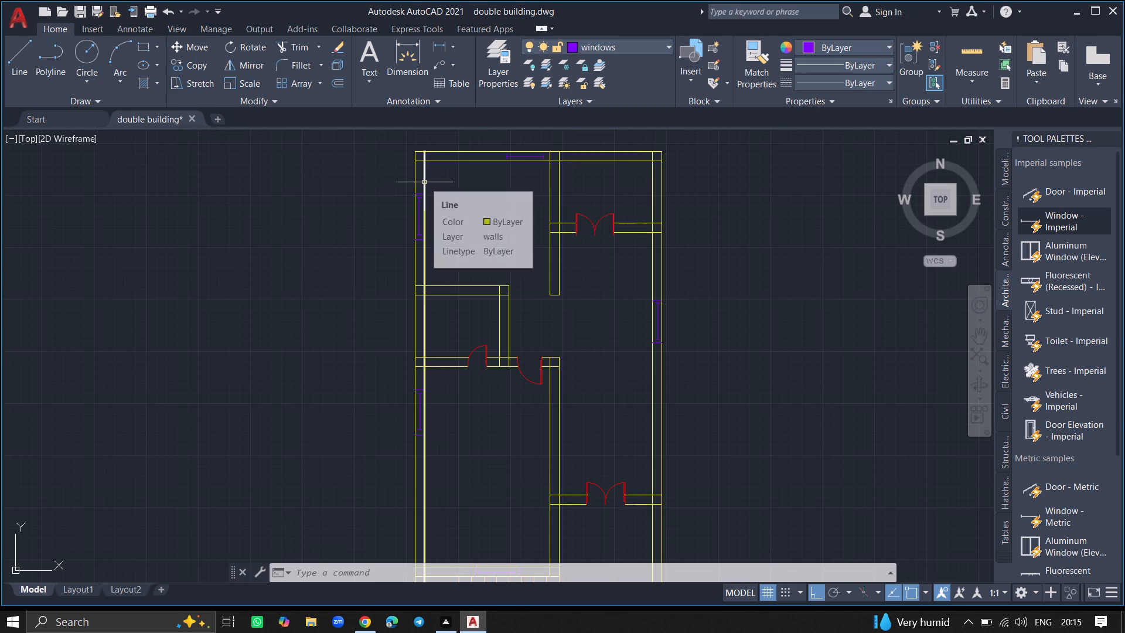
{"action": "scroll", "coordinate": [424, 182], "scroll_direction": "up", "scroll_amount": 1, "text": "ctrl"}
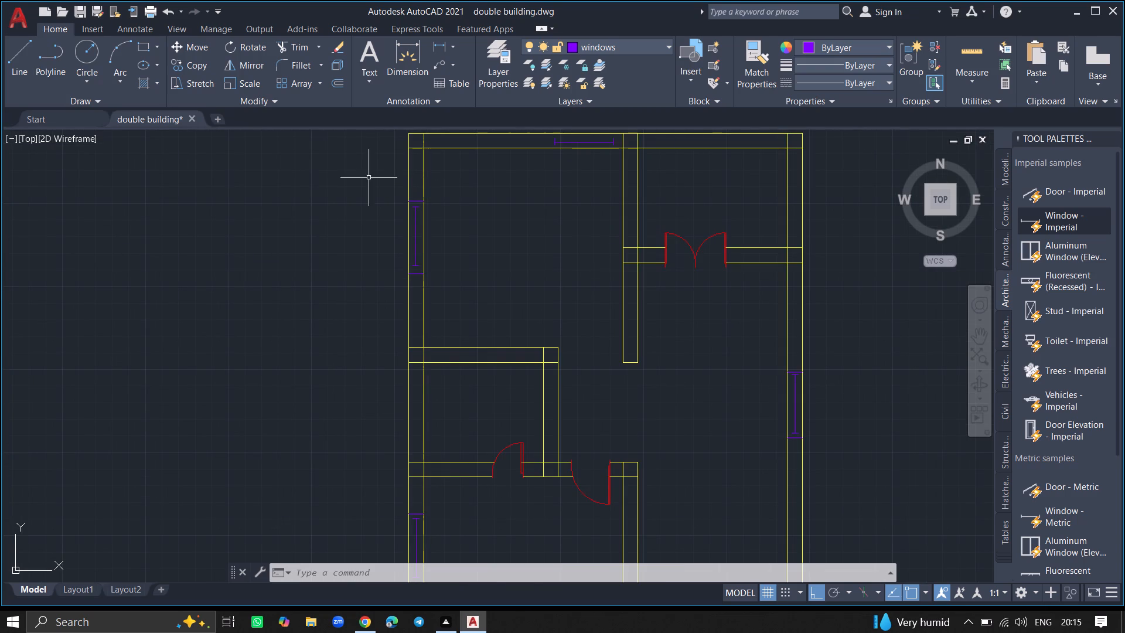
{"action": "left_click", "coordinate": [487, 79]}
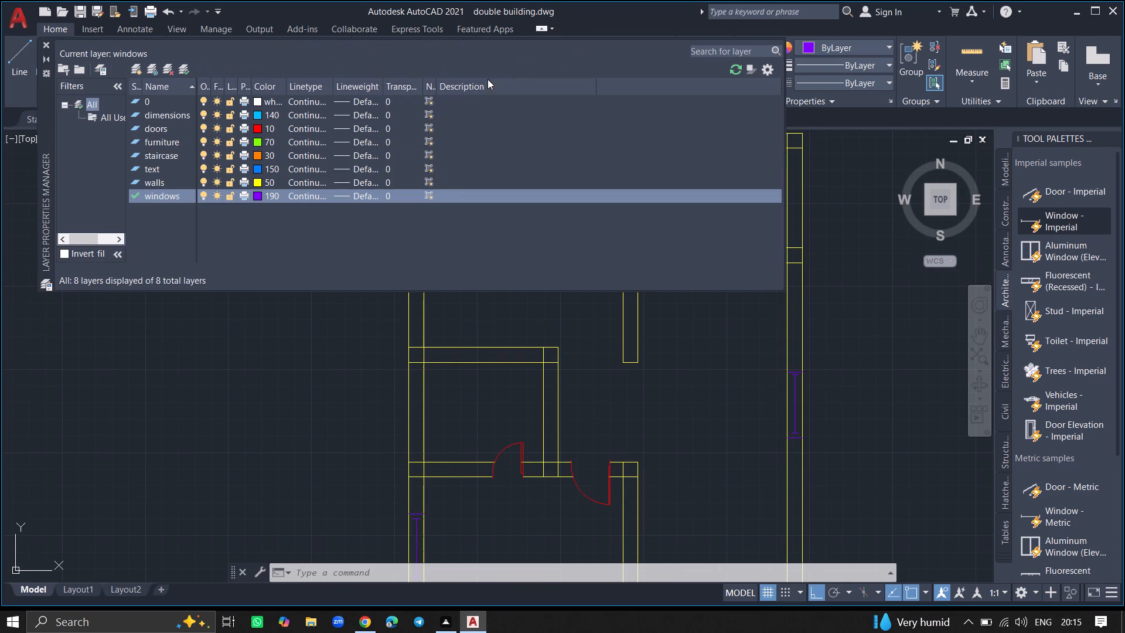
{"action": "double_click", "coordinate": [141, 142]}
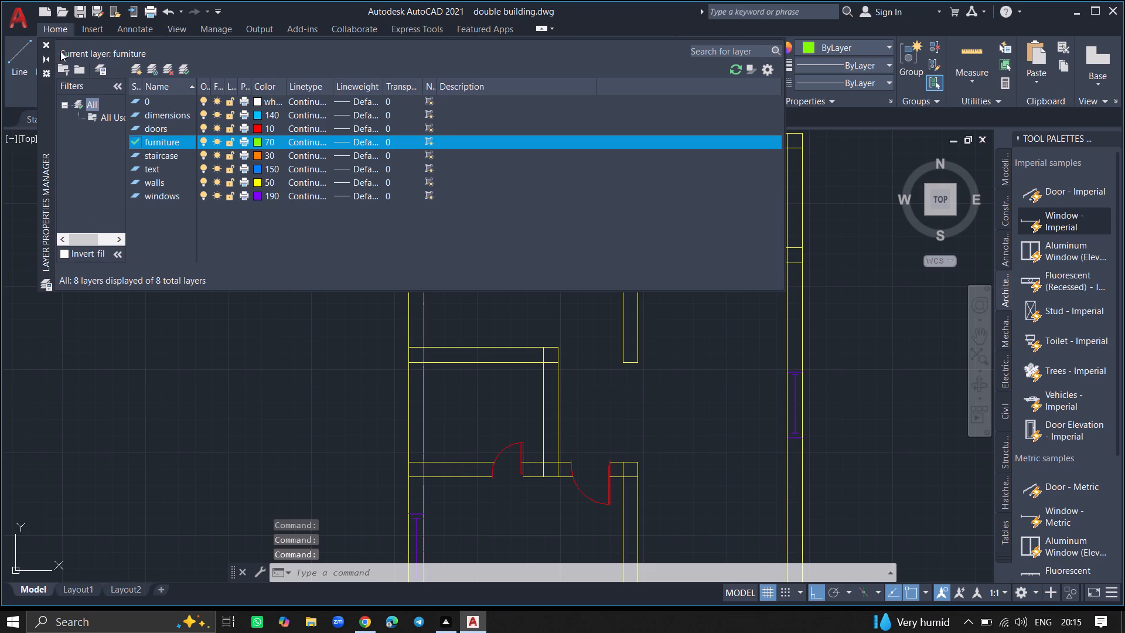
{"action": "left_click", "coordinate": [46, 43]}
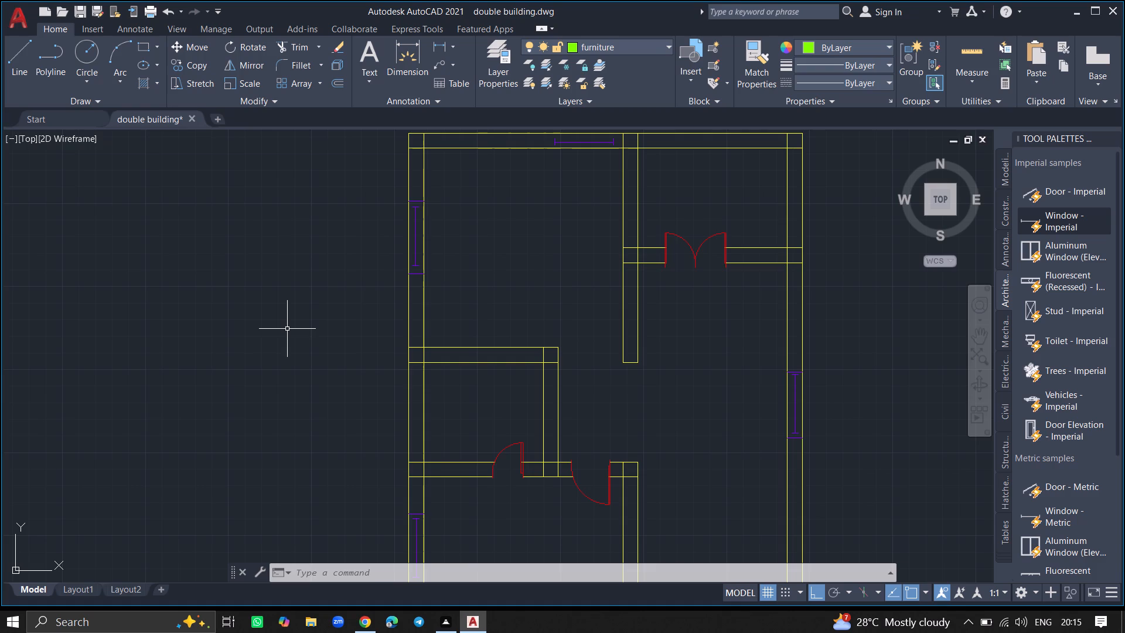
Insert the Bed - Queen block from DesignCenter's Home - Space Planner.dwg beside the right outer wall, and close DesignCenter.
{"action": "key", "text": "ctrl+2"}
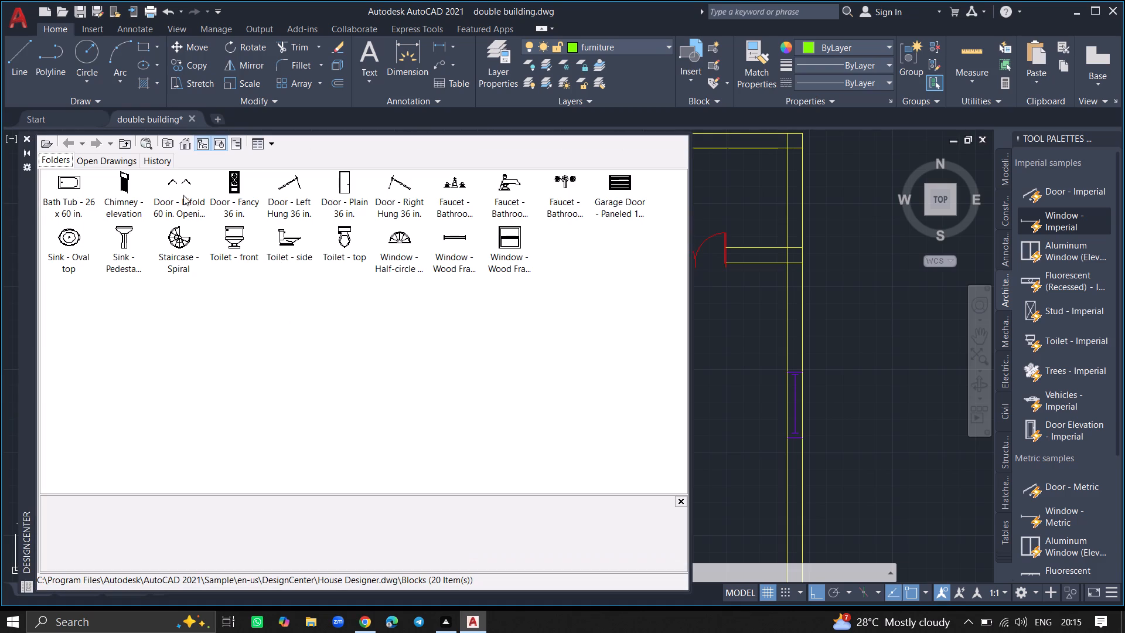
{"action": "left_click", "coordinate": [190, 146]}
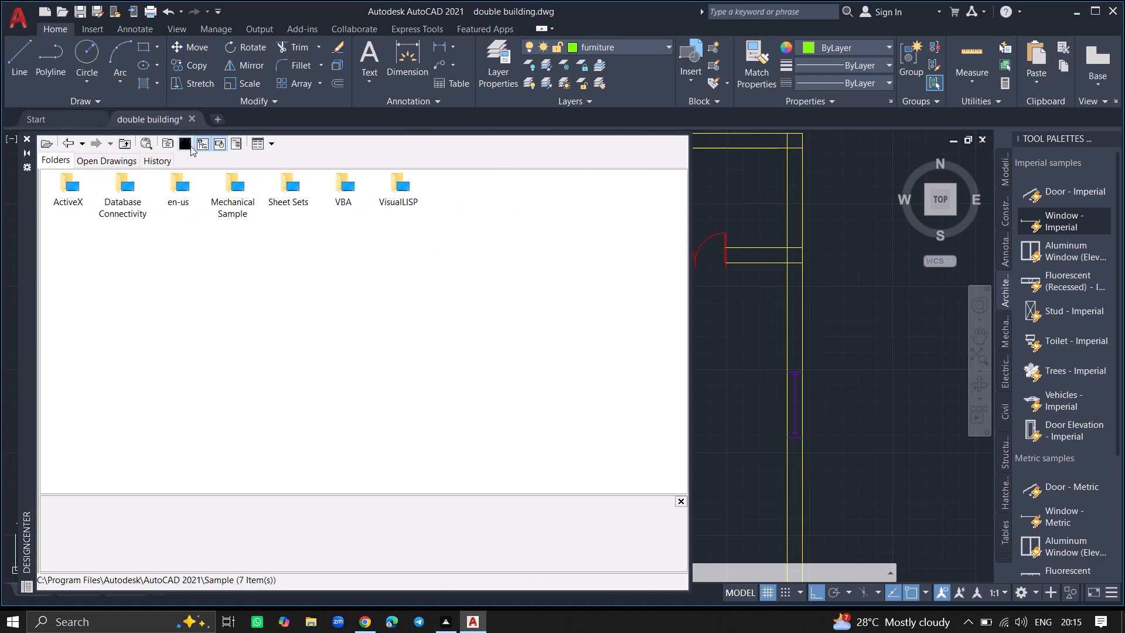
{"action": "double_click", "coordinate": [183, 177]}
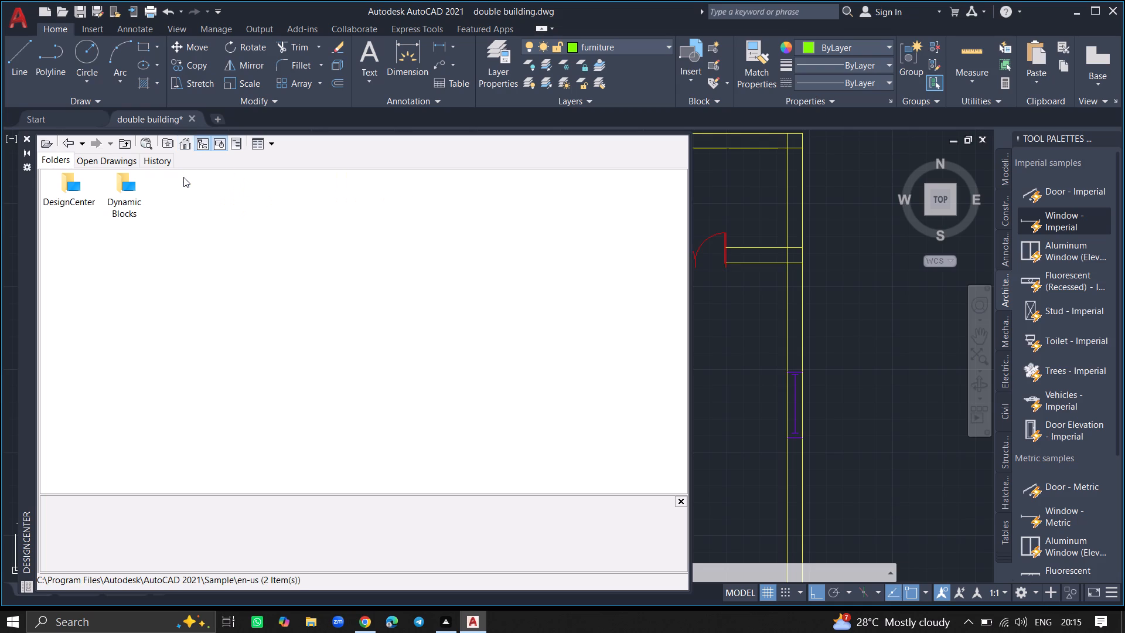
{"action": "double_click", "coordinate": [75, 189]}
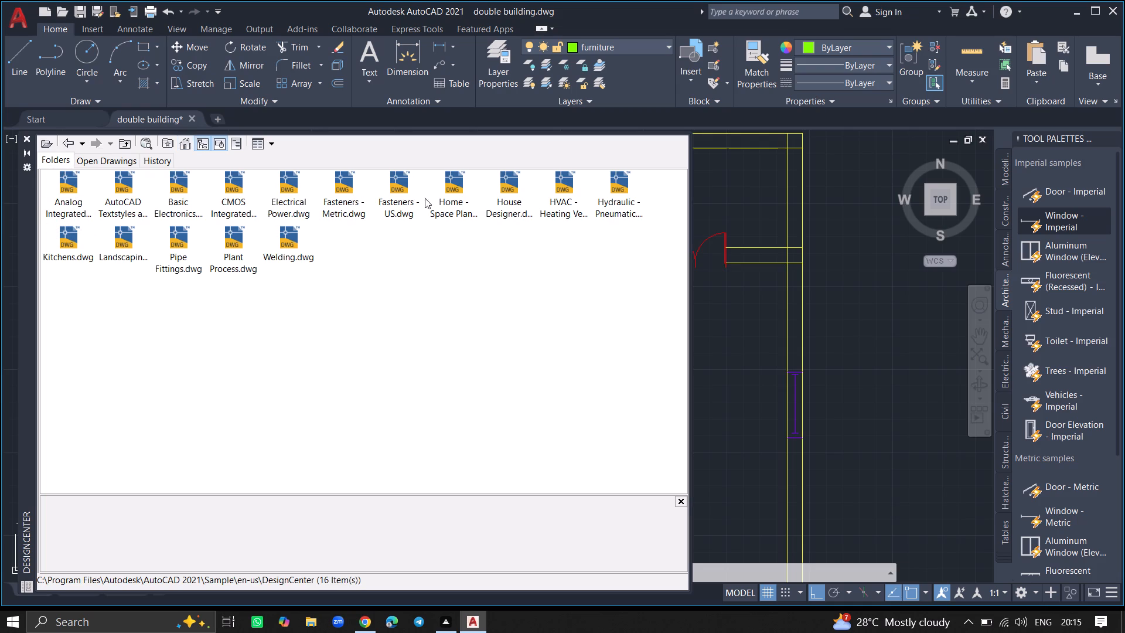
{"action": "double_click", "coordinate": [448, 193]}
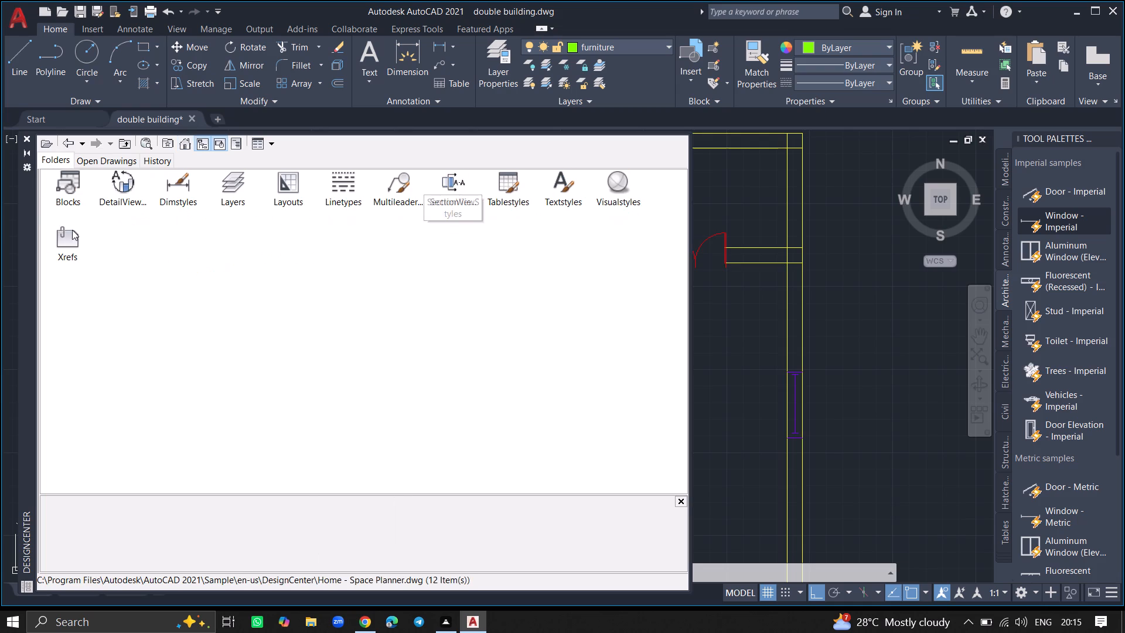
{"action": "double_click", "coordinate": [70, 196]}
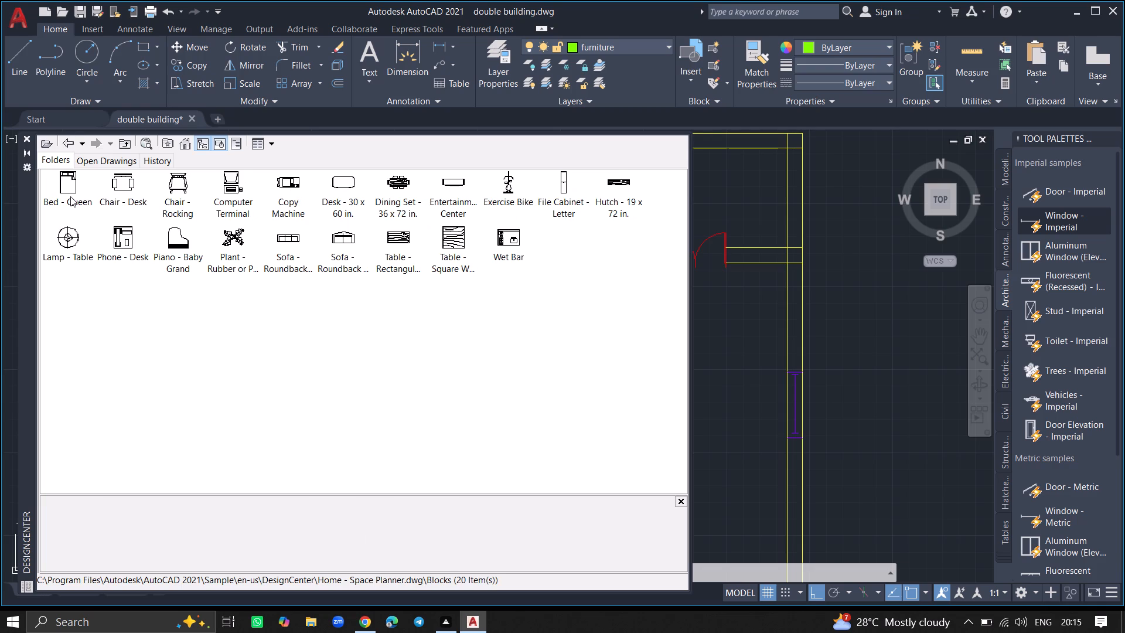
{"action": "left_click", "coordinate": [74, 188]}
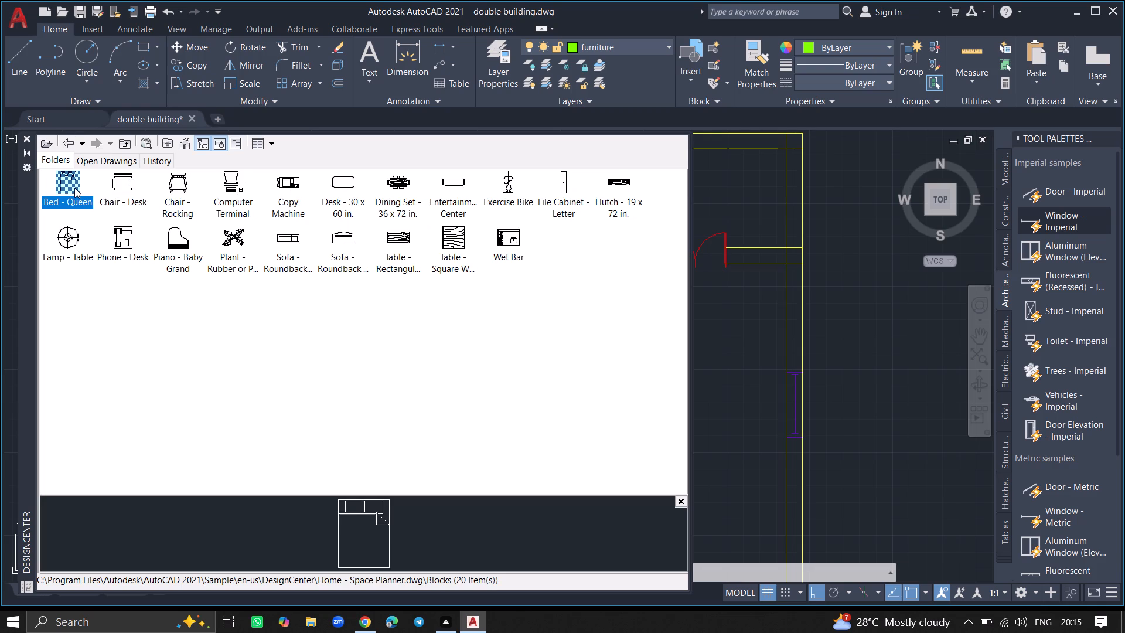
{"action": "left_click_drag", "start_coordinate": [74, 188], "coordinate": [579, 220]}
{"action": "left_click_drag", "start_coordinate": [579, 220], "coordinate": [735, 341]}
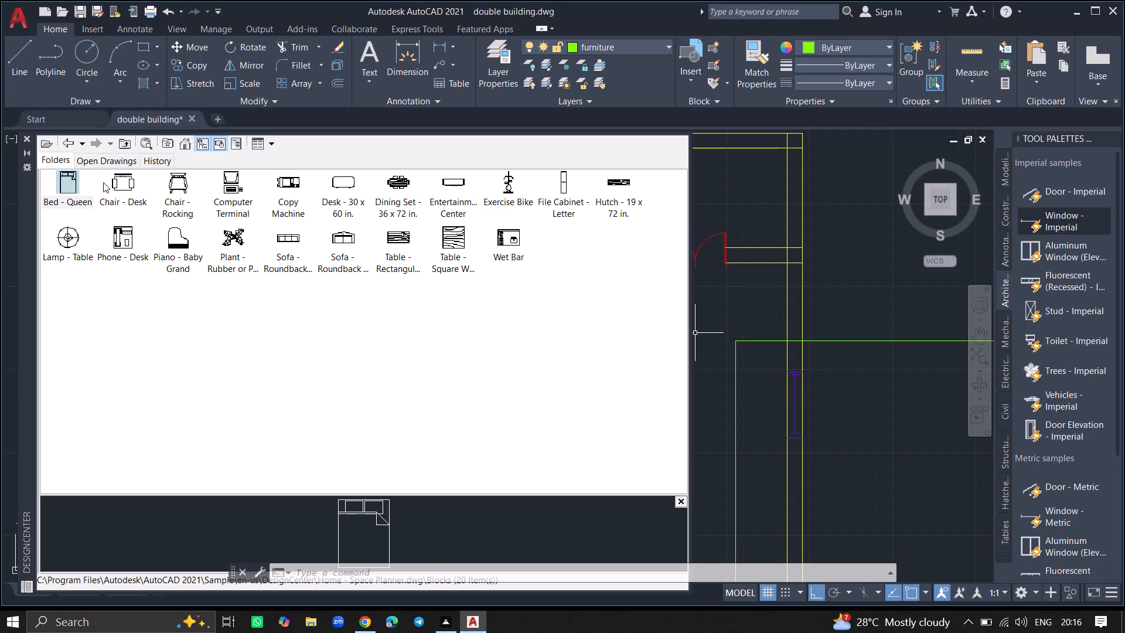
{"action": "left_click", "coordinate": [26, 136]}
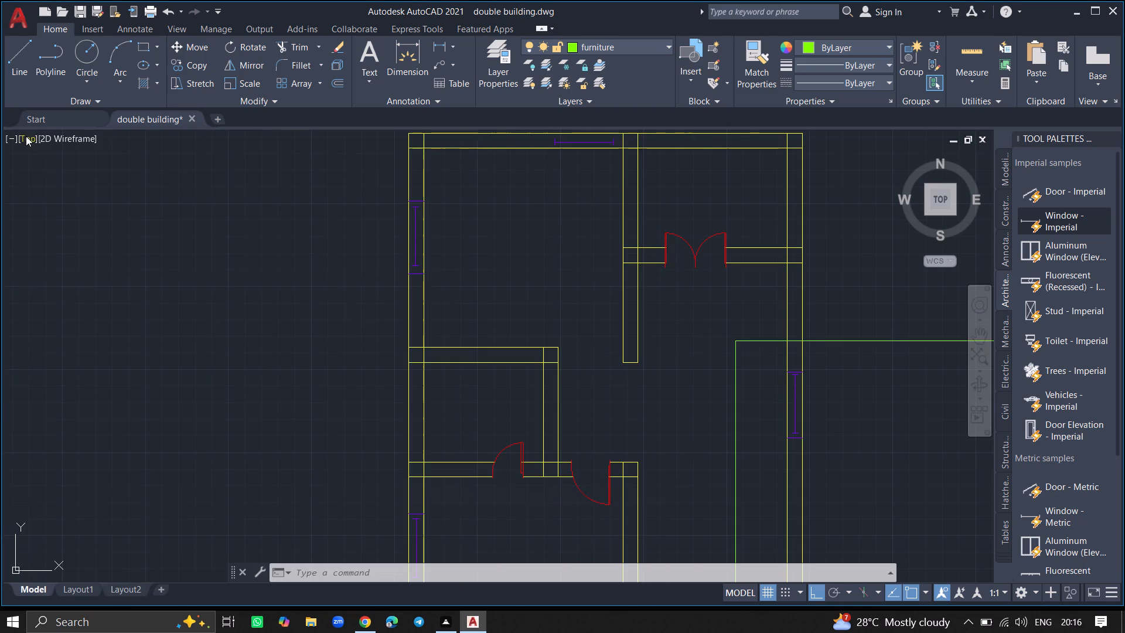
Scale the oversized bed block down about a point on its top edge, using a picked distance of about 4'-9".
{"action": "scroll", "coordinate": [275, 345], "scroll_direction": "down", "scroll_amount": 4, "text": "ctrl"}
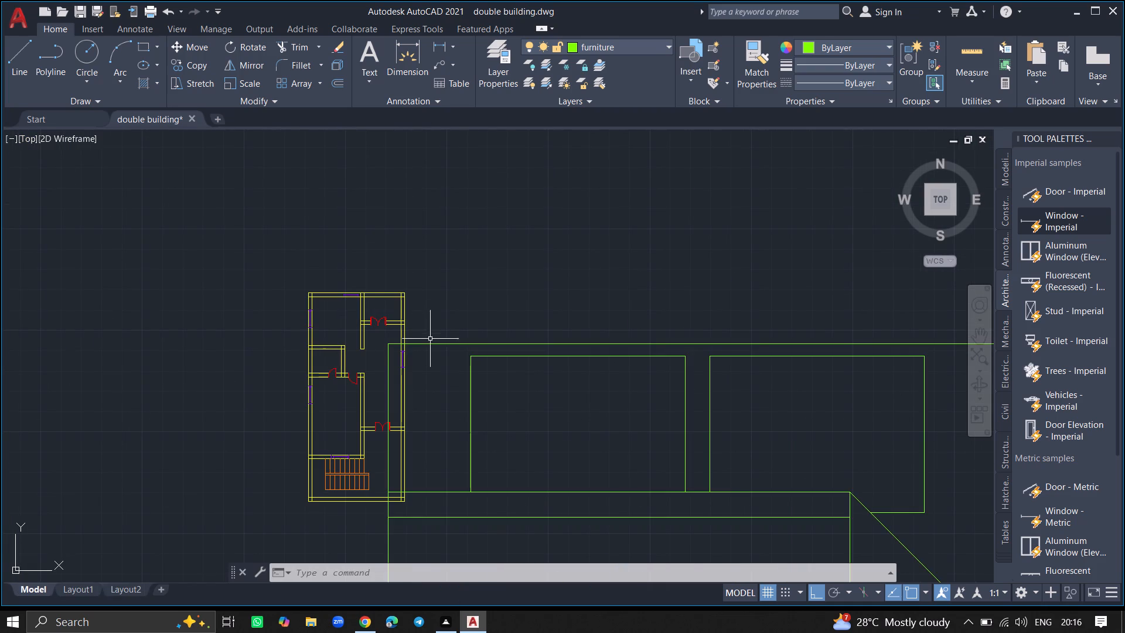
{"action": "left_click", "coordinate": [429, 343]}
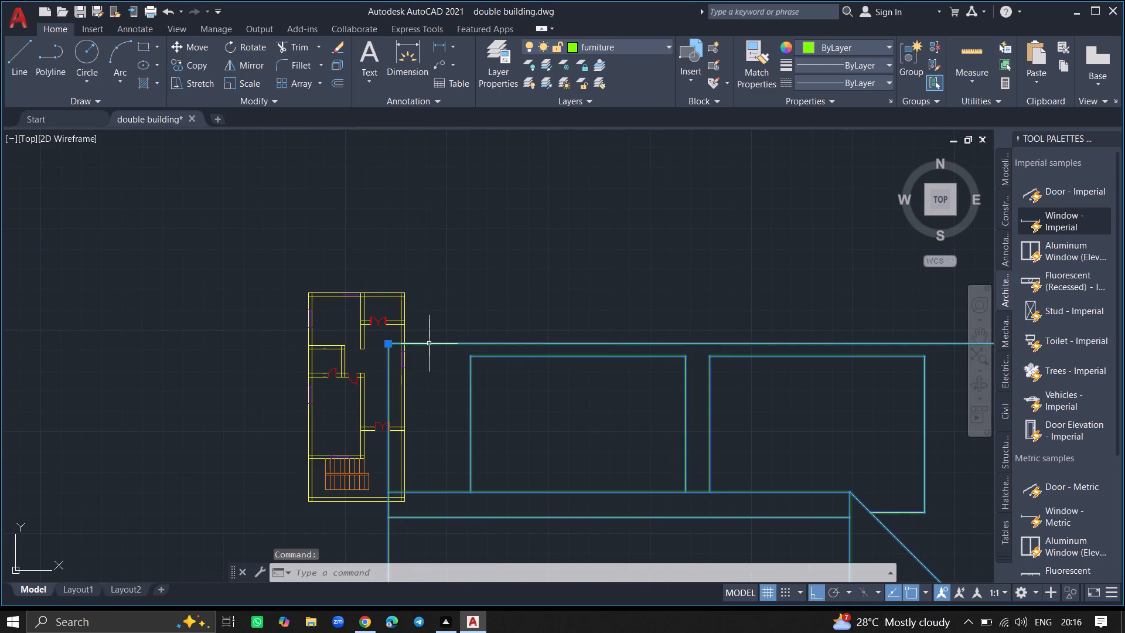
{"action": "type", "text": "sc"}
{"action": "key", "text": "Return"}
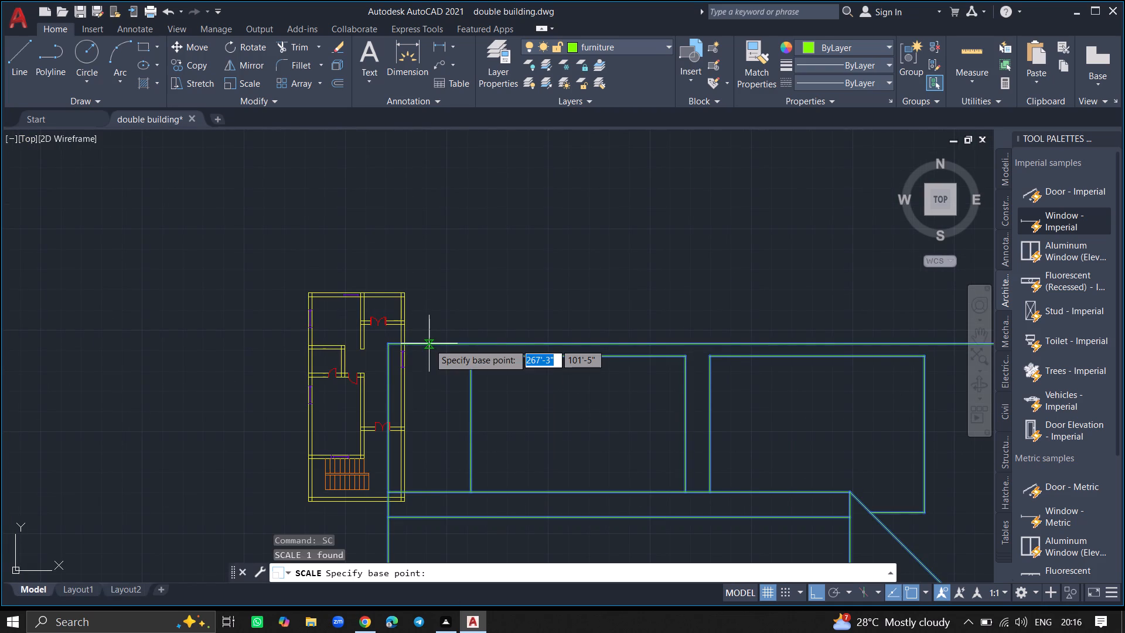
{"action": "left_click", "coordinate": [429, 343]}
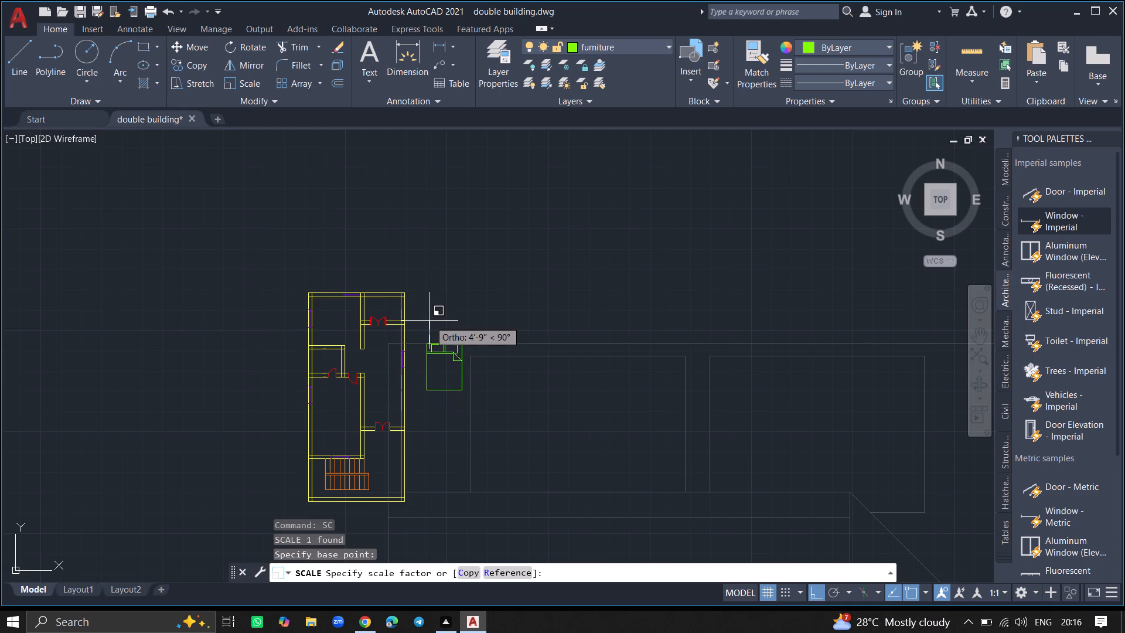
{"action": "left_click", "coordinate": [429, 321]}
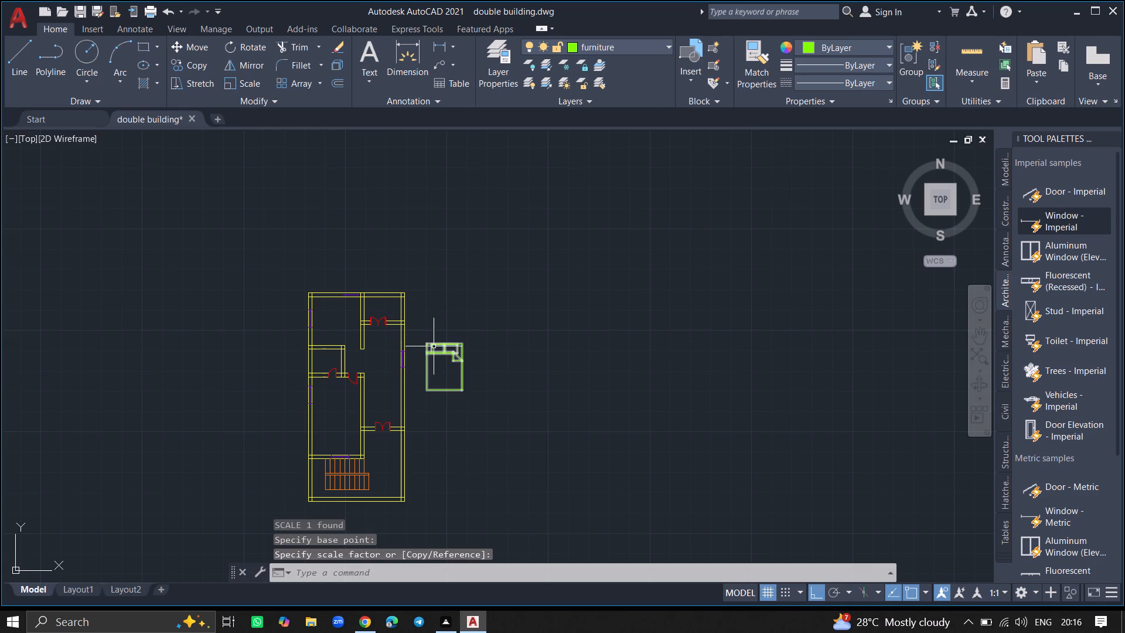
Rotate the bed 180° about the midpoint of its headboard edge.
{"action": "left_click", "coordinate": [434, 347]}
{"action": "left_click", "coordinate": [411, 386]}
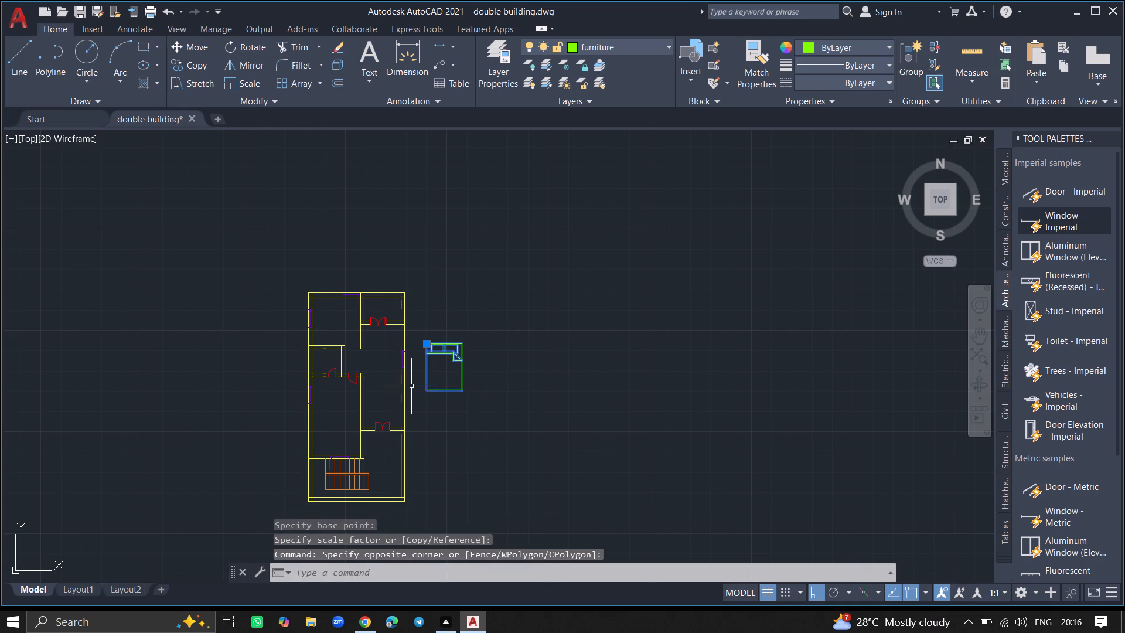
{"action": "type", "text": "rot"}
{"action": "key", "text": "Return"}
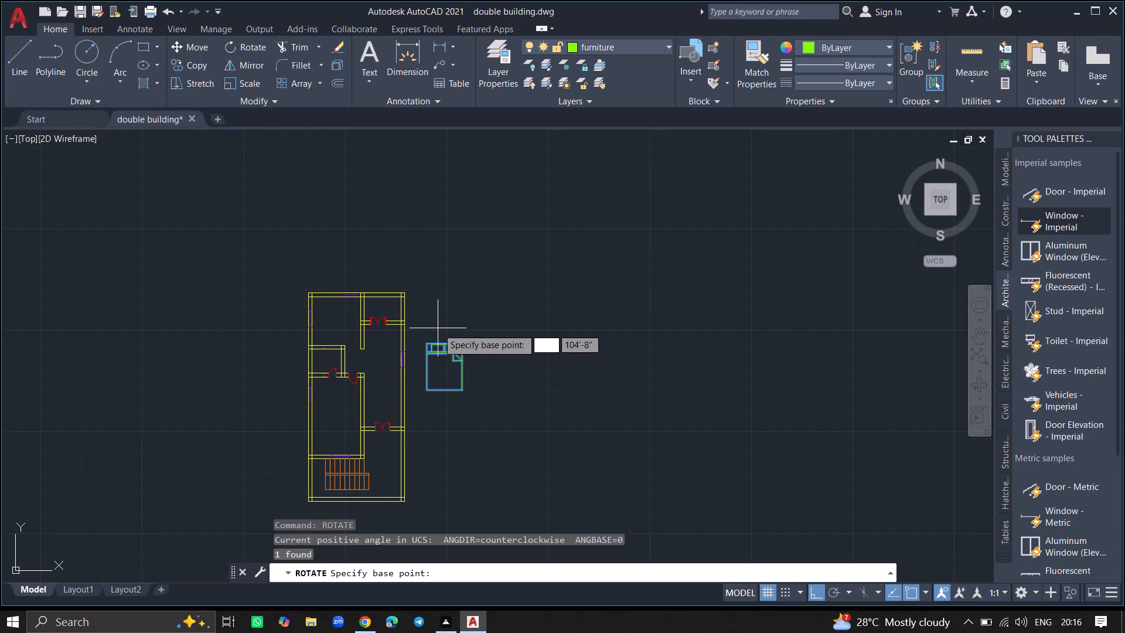
{"action": "left_click", "coordinate": [441, 343]}
{"action": "left_click", "coordinate": [441, 343]}
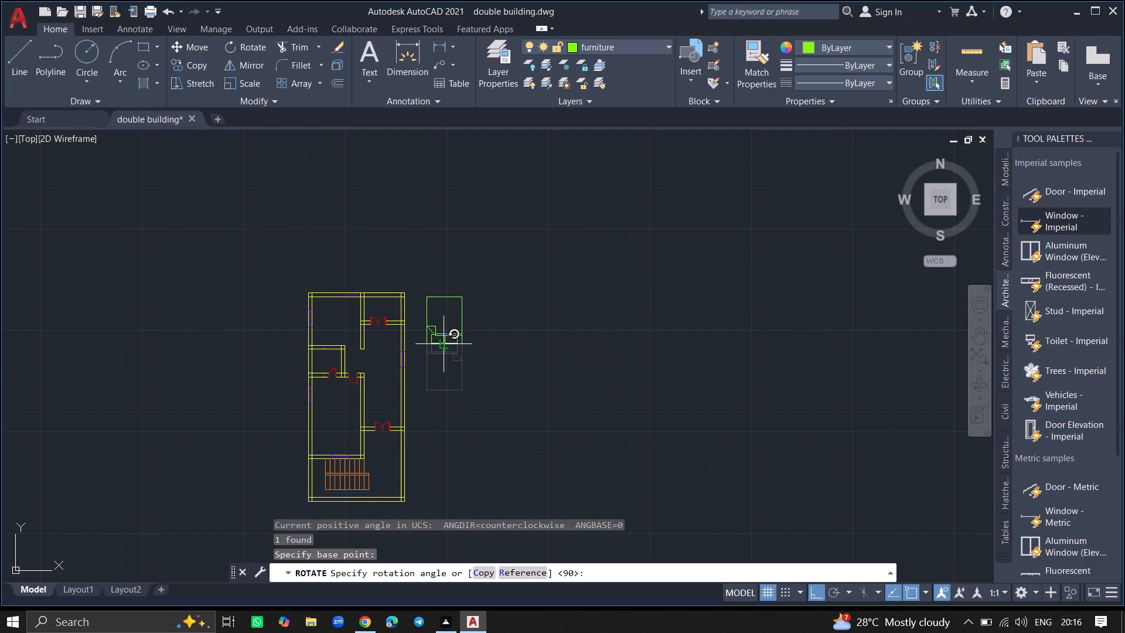
{"action": "left_click", "coordinate": [441, 343]}
With Ortho off, move the bed by its headboard midpoint into the room above the staircase, headboard facing the window wall.
{"action": "type", "text": "mo"}
{"action": "type", "text": "ve"}
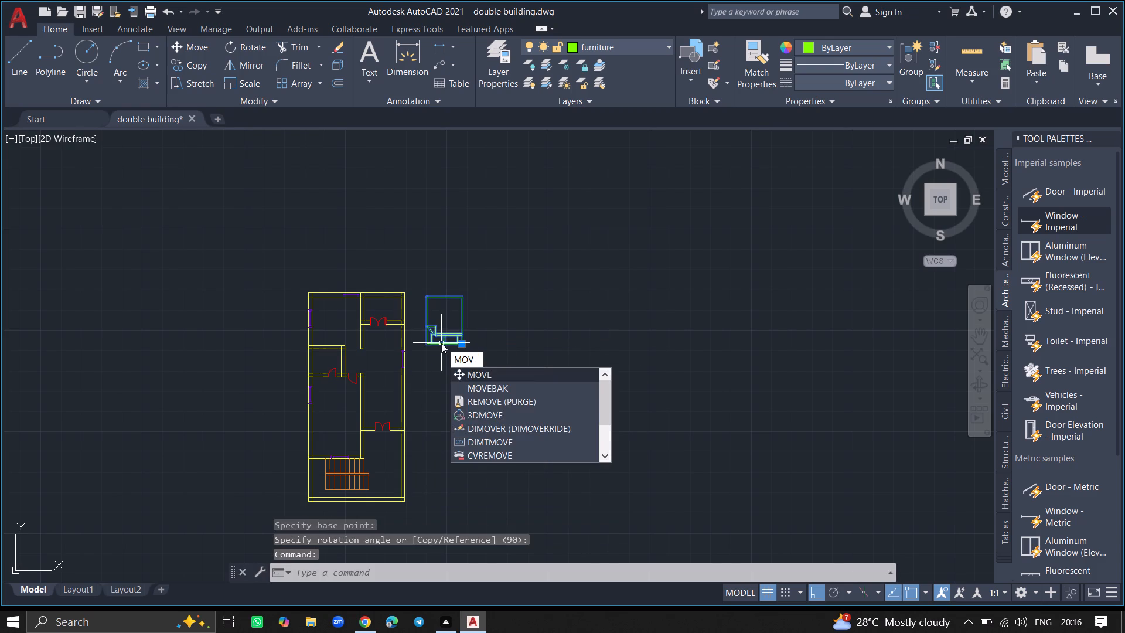
{"action": "key", "text": "Return"}
{"action": "left_click", "coordinate": [441, 343]}
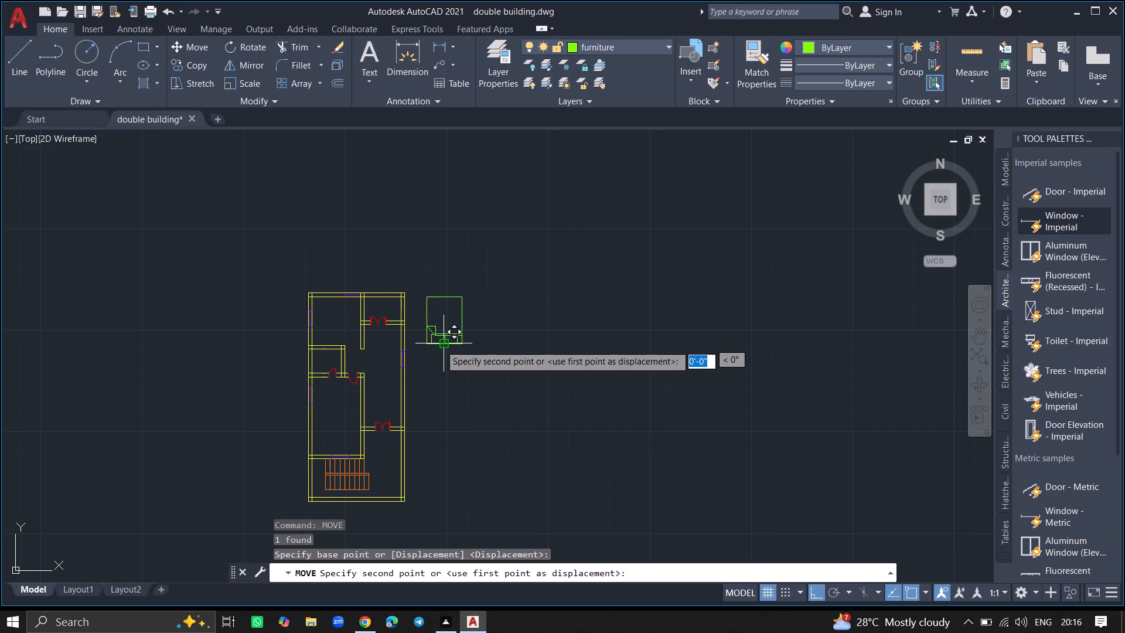
{"action": "key", "text": "F8"}
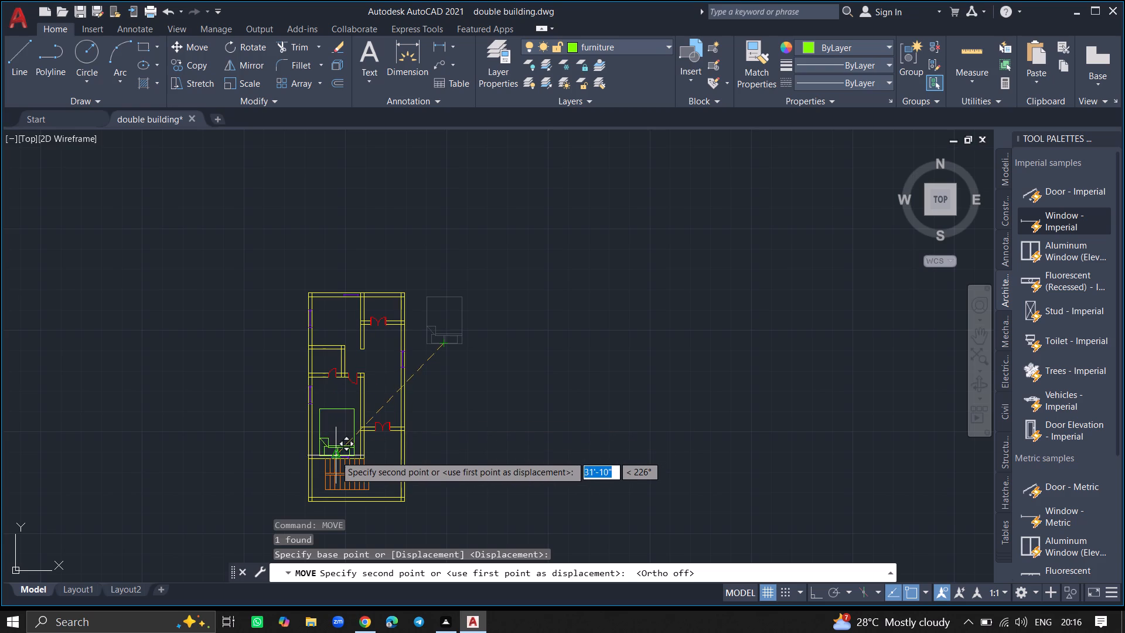
{"action": "scroll", "coordinate": [332, 457], "scroll_direction": "up", "scroll_amount": 5, "text": "ctrl"}
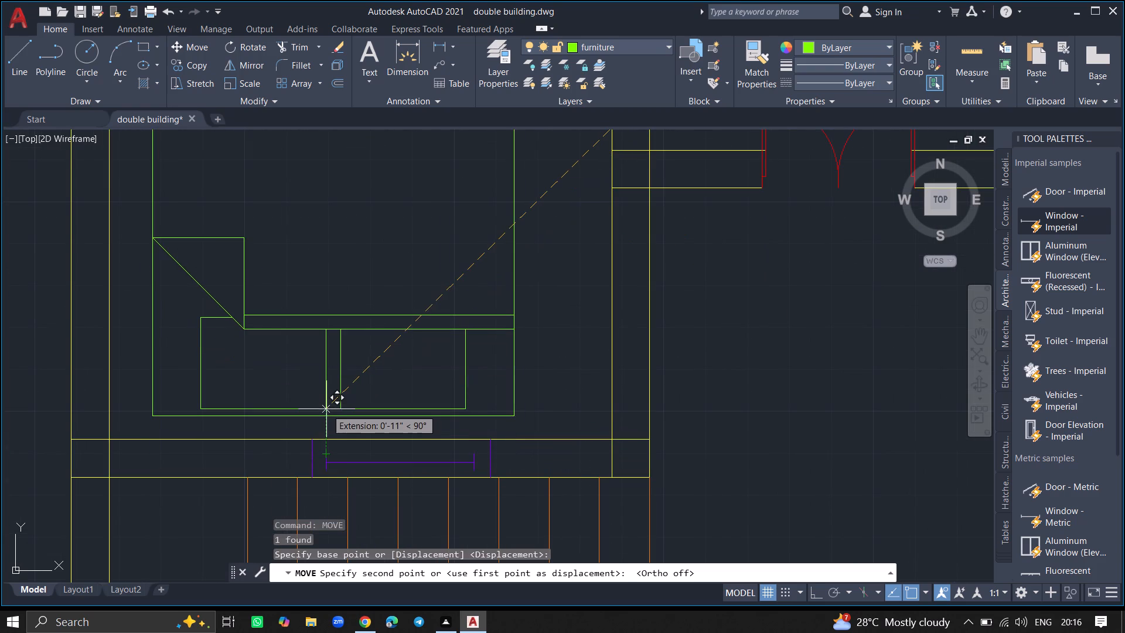
{"action": "scroll", "coordinate": [326, 409], "scroll_direction": "down", "scroll_amount": 3, "text": "ctrl"}
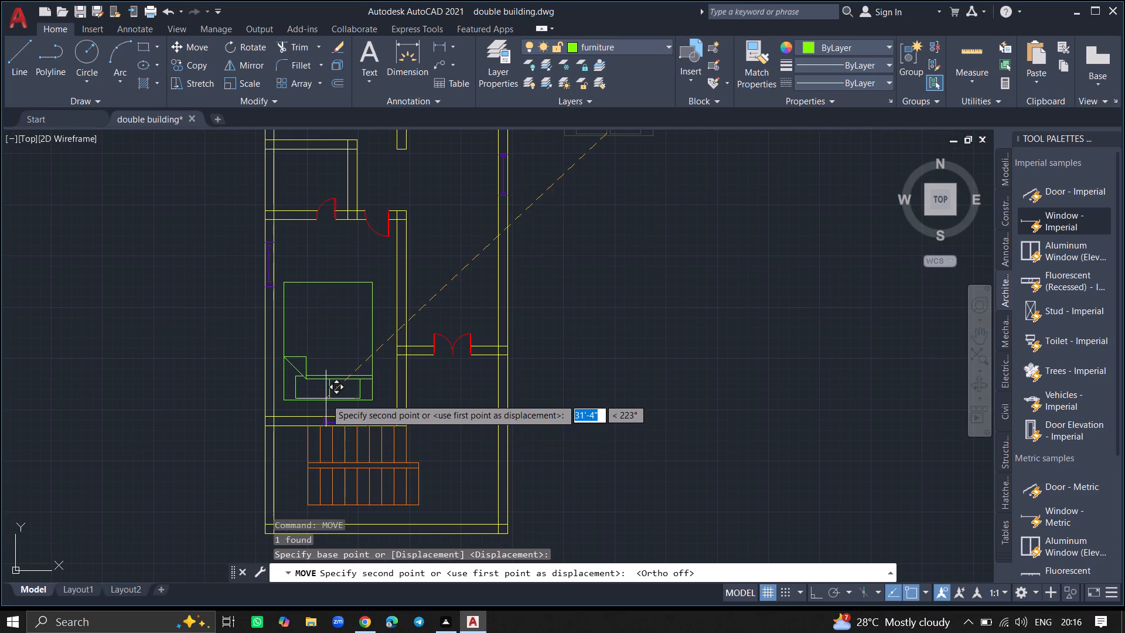
{"action": "left_click", "coordinate": [326, 399]}
Scale the bed down about its headboard midpoint, using a picked distance of about 2'-10".
{"action": "left_click", "coordinate": [326, 399]}
{"action": "left_click", "coordinate": [326, 399]}
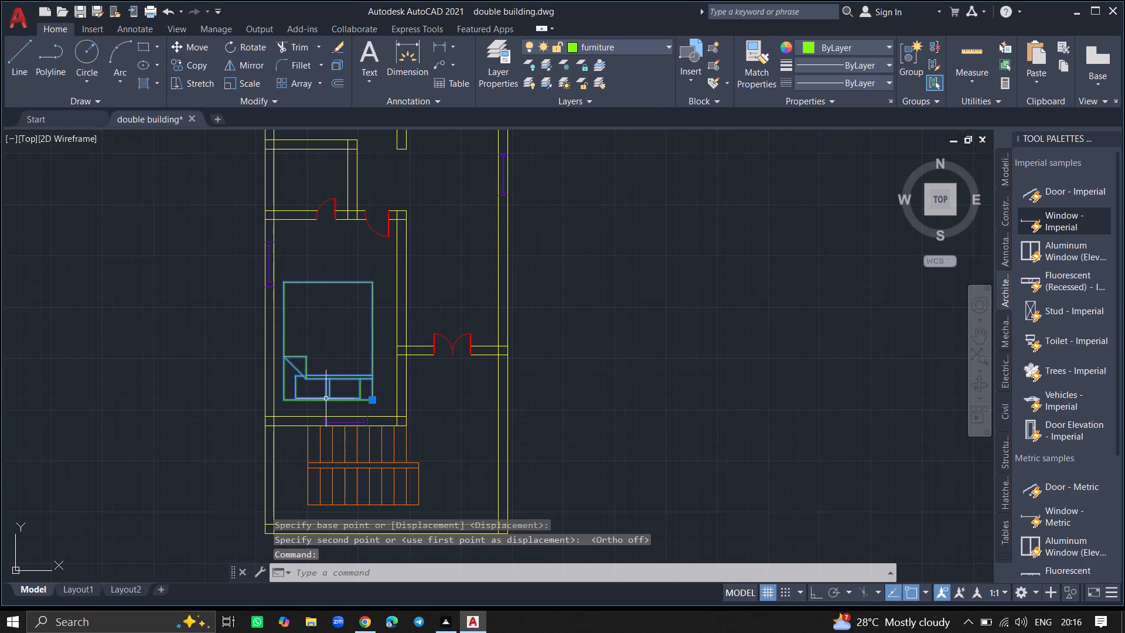
{"action": "type", "text": "sc"}
{"action": "key", "text": "Return"}
{"action": "left_click", "coordinate": [326, 399]}
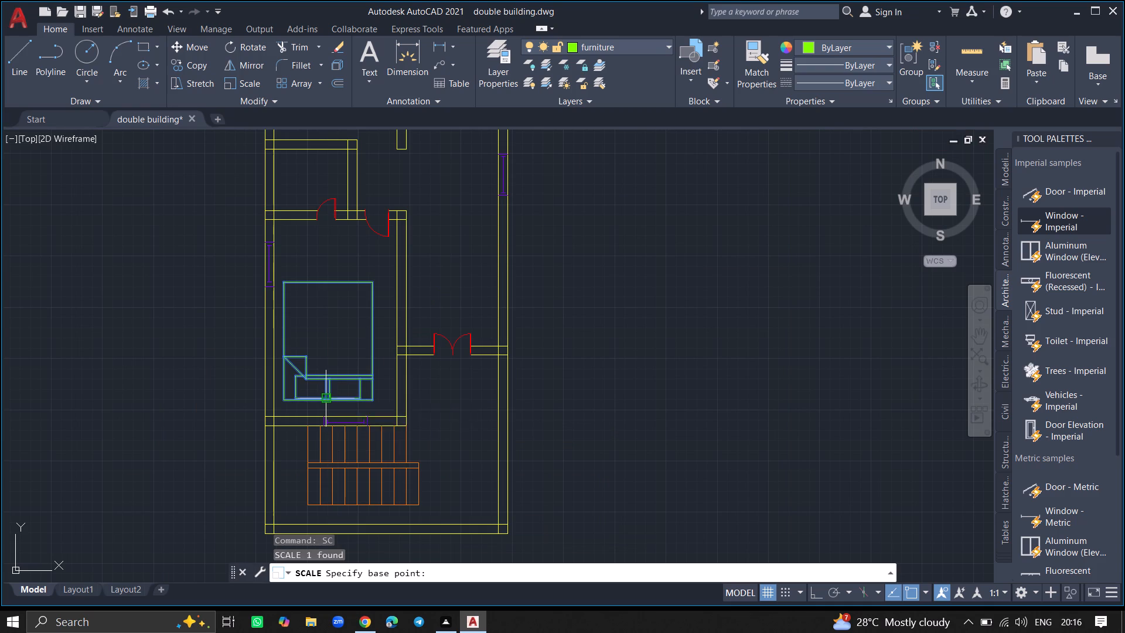
{"action": "left_click", "coordinate": [330, 363]}
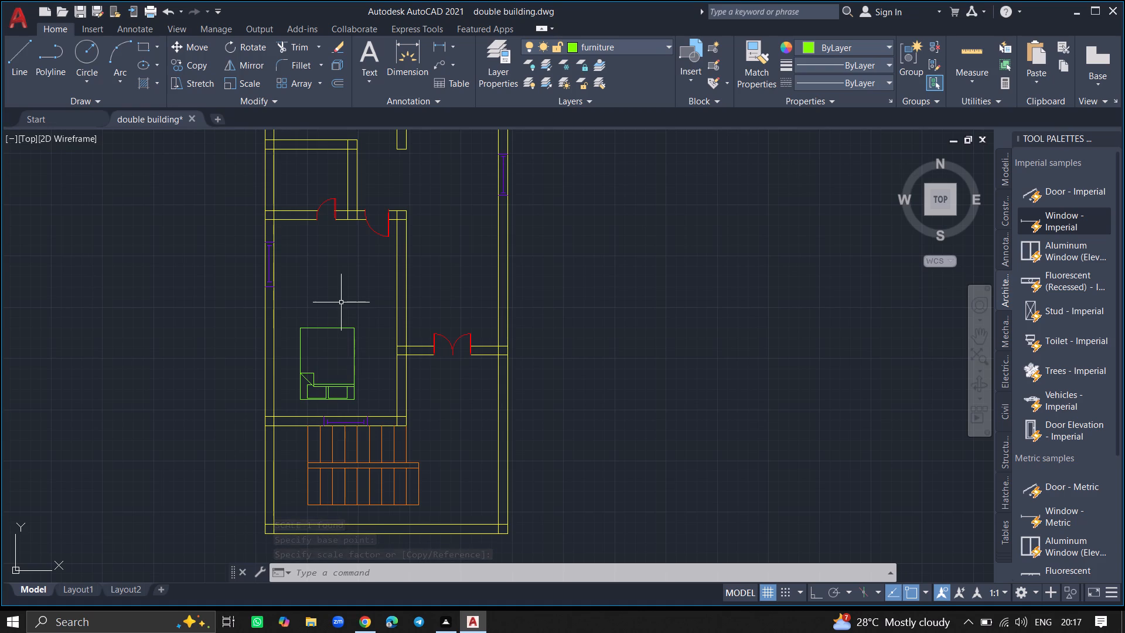
Draw a narrow upright furniture rectangle about 7' long in the room at the plan's upper-left corner, beside its inner wall.
{"action": "scroll", "coordinate": [341, 302], "scroll_direction": "down", "scroll_amount": 4, "text": "ctrl"}
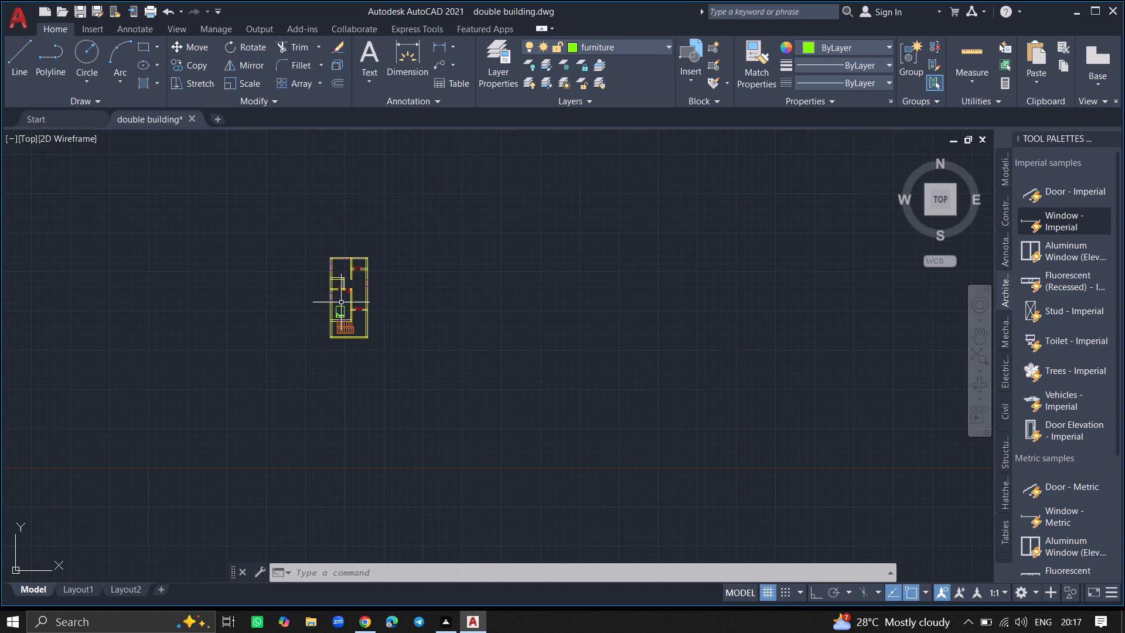
{"action": "scroll", "coordinate": [337, 260], "scroll_direction": "up", "scroll_amount": 3, "text": "ctrl"}
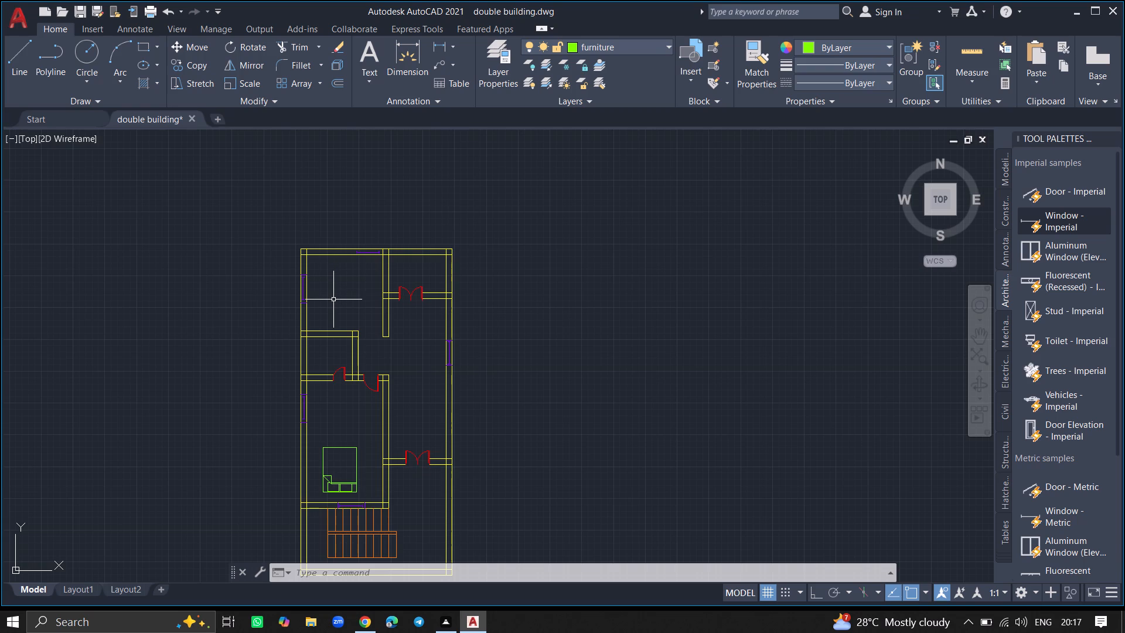
{"action": "scroll", "coordinate": [333, 300], "scroll_direction": "up", "scroll_amount": 1, "text": "ctrl"}
{"action": "key", "text": "r"}
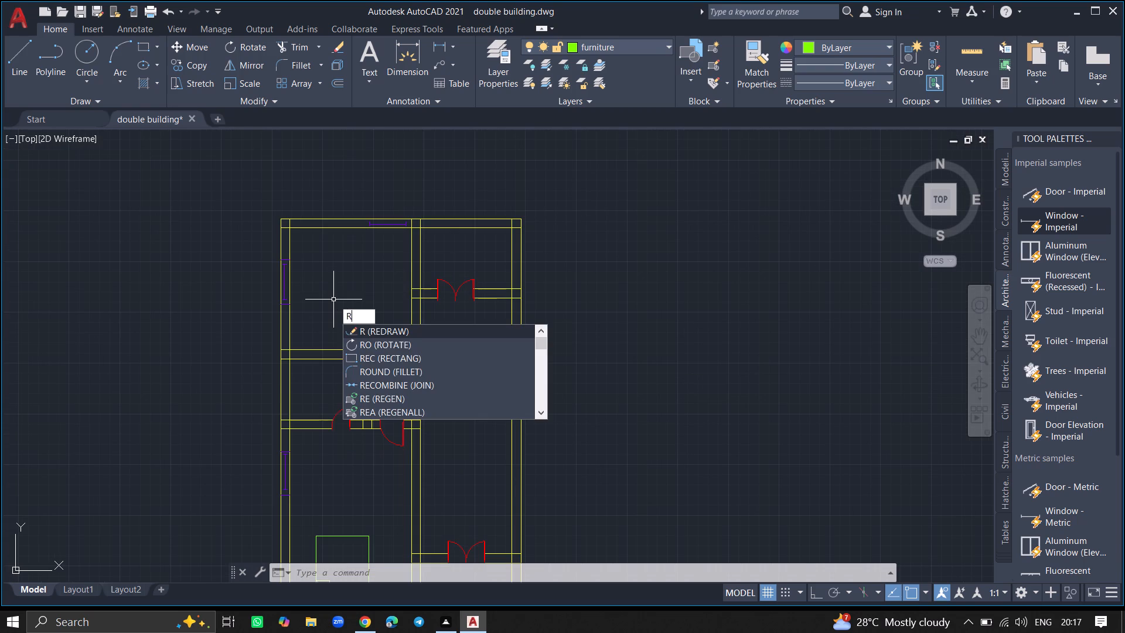
{"action": "left_click", "coordinate": [364, 354]}
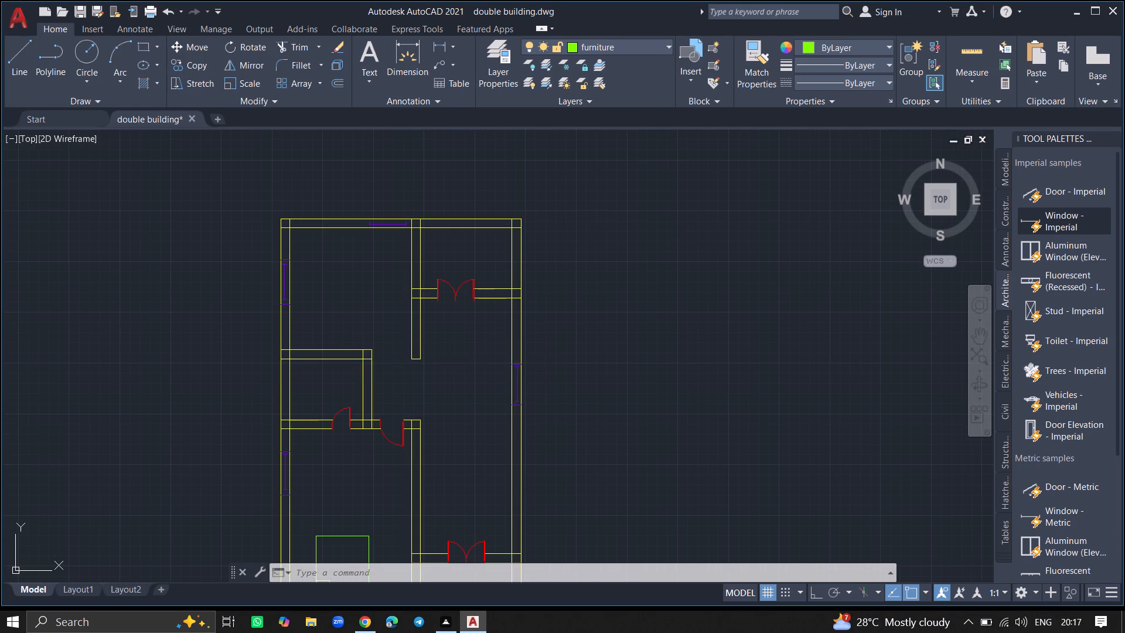
{"action": "scroll", "coordinate": [273, 326], "scroll_direction": "up", "scroll_amount": 6, "text": "ctrl"}
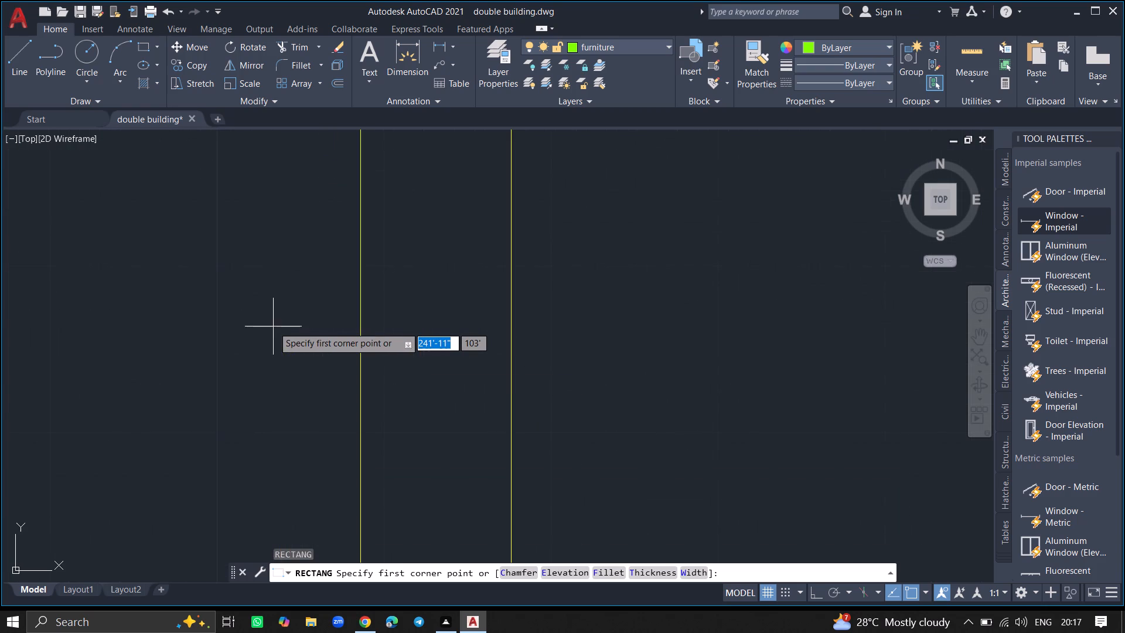
{"action": "scroll", "coordinate": [476, 392], "scroll_direction": "down", "scroll_amount": 3, "text": "ctrl"}
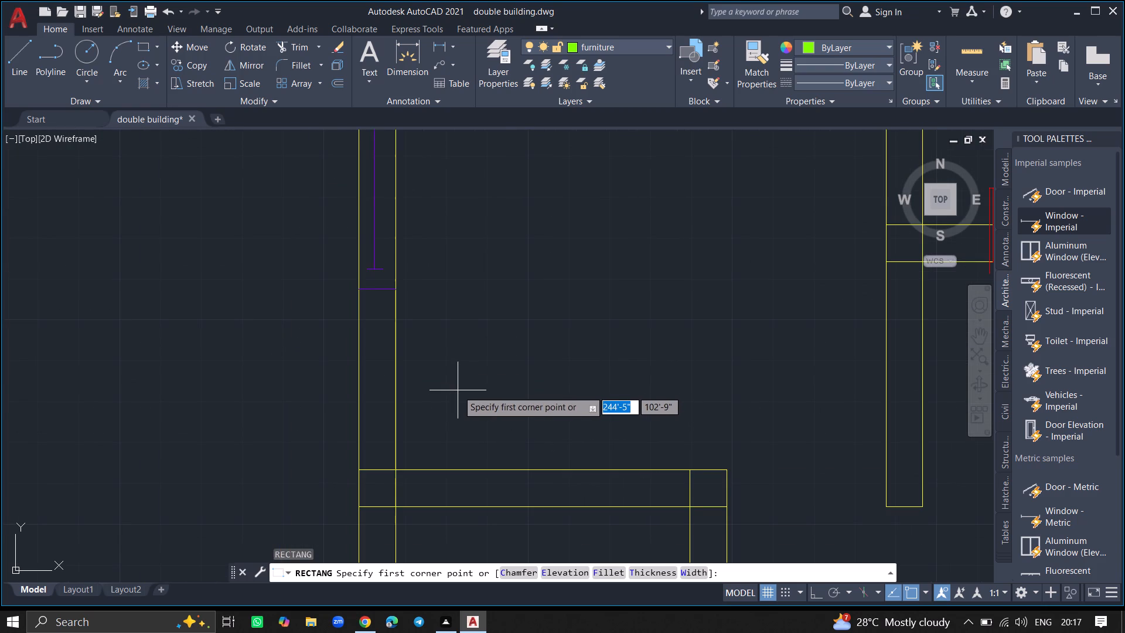
{"action": "scroll", "coordinate": [506, 357], "scroll_direction": "down", "scroll_amount": 4, "text": "ctrl"}
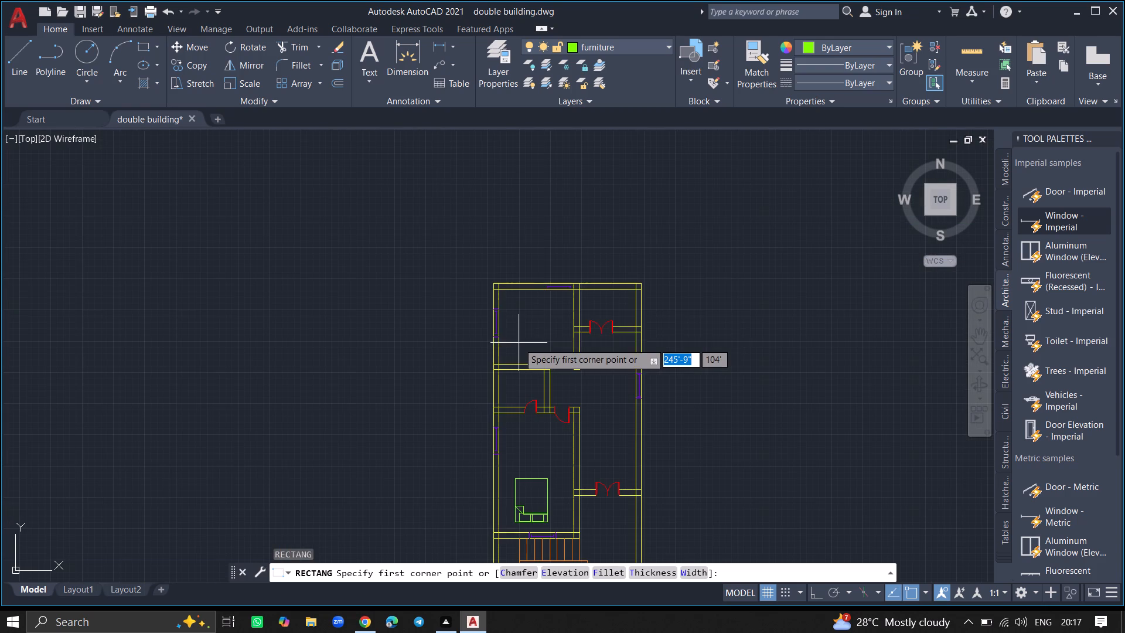
{"action": "scroll", "coordinate": [562, 301], "scroll_direction": "up", "scroll_amount": 7, "text": "ctrl"}
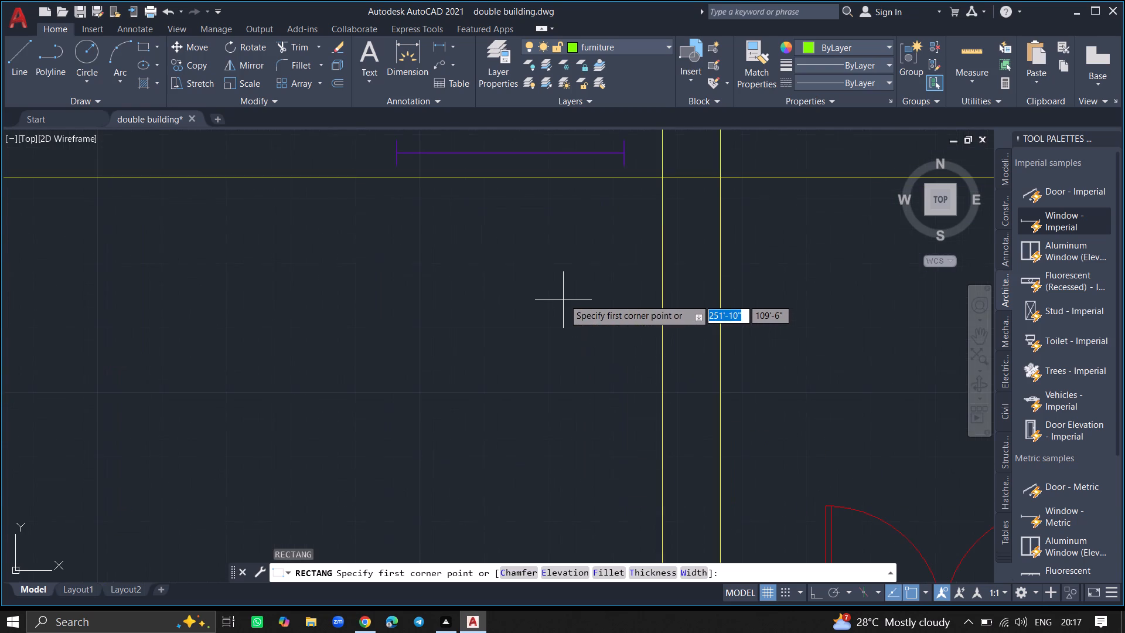
{"action": "left_click", "coordinate": [611, 238]}
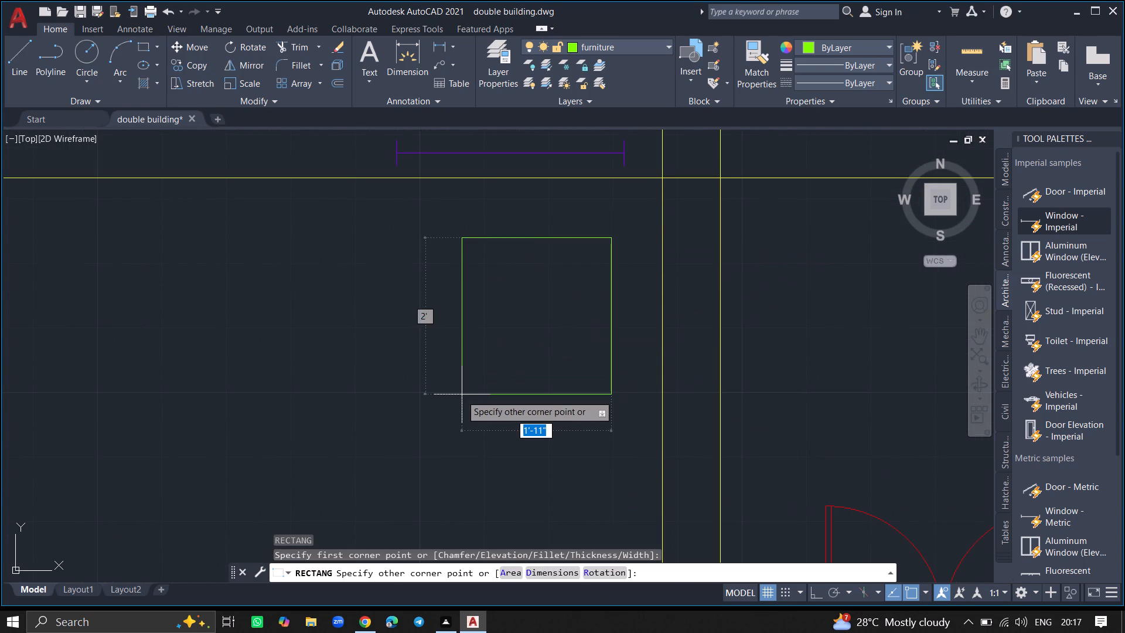
{"action": "scroll", "coordinate": [461, 397], "scroll_direction": "down", "scroll_amount": 2, "text": "ctrl"}
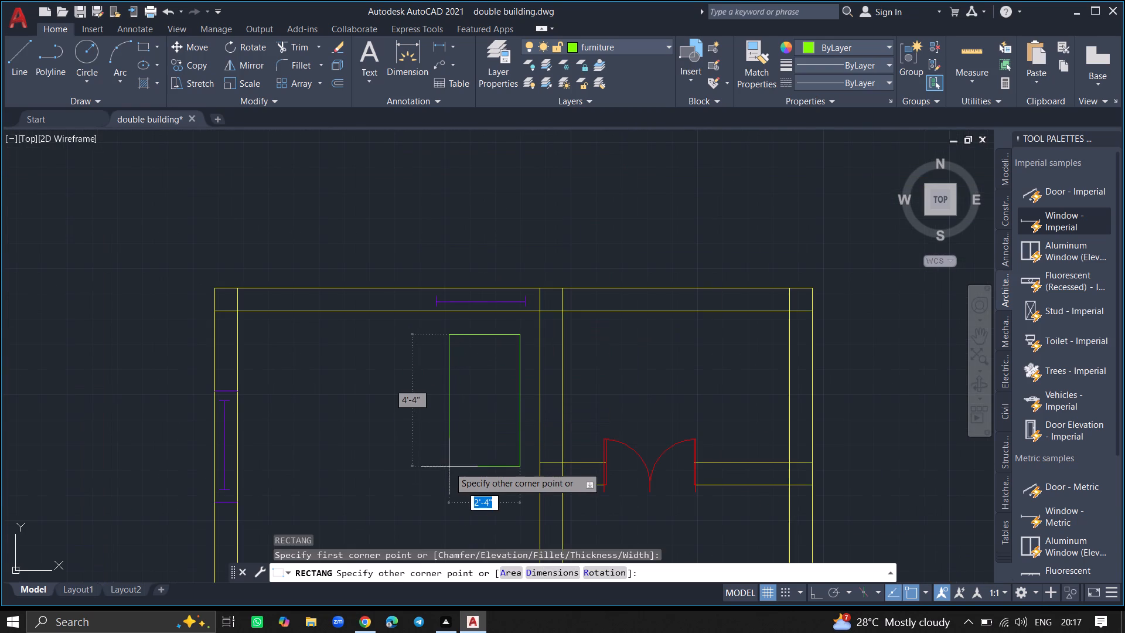
{"action": "scroll", "coordinate": [449, 467], "scroll_direction": "down", "scroll_amount": 2, "text": "ctrl"}
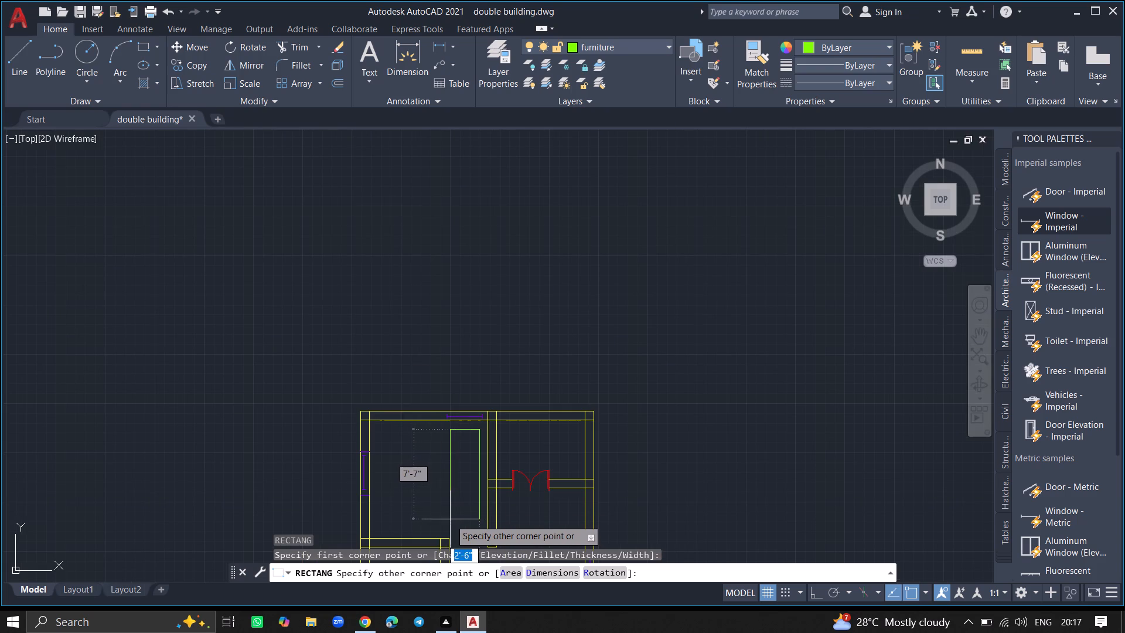
{"action": "left_click", "coordinate": [447, 515]}
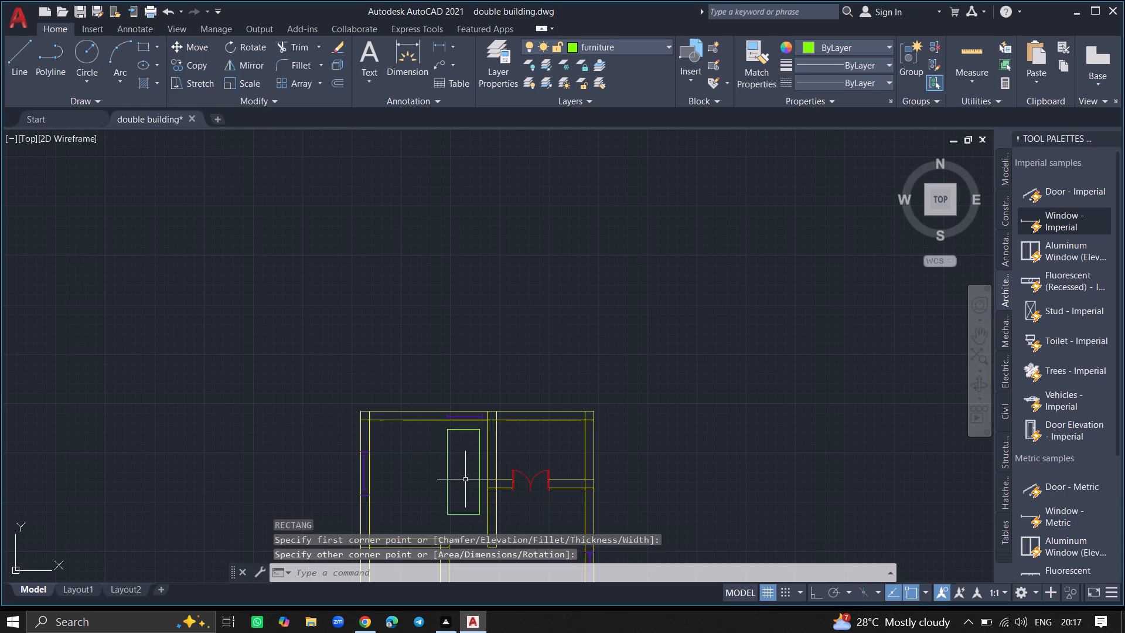
Save the drawing.
{"action": "scroll", "coordinate": [465, 479], "scroll_direction": "down", "scroll_amount": 4, "text": "ctrl"}
{"action": "scroll", "coordinate": [462, 499], "scroll_direction": "up", "scroll_amount": 2, "text": "ctrl"}
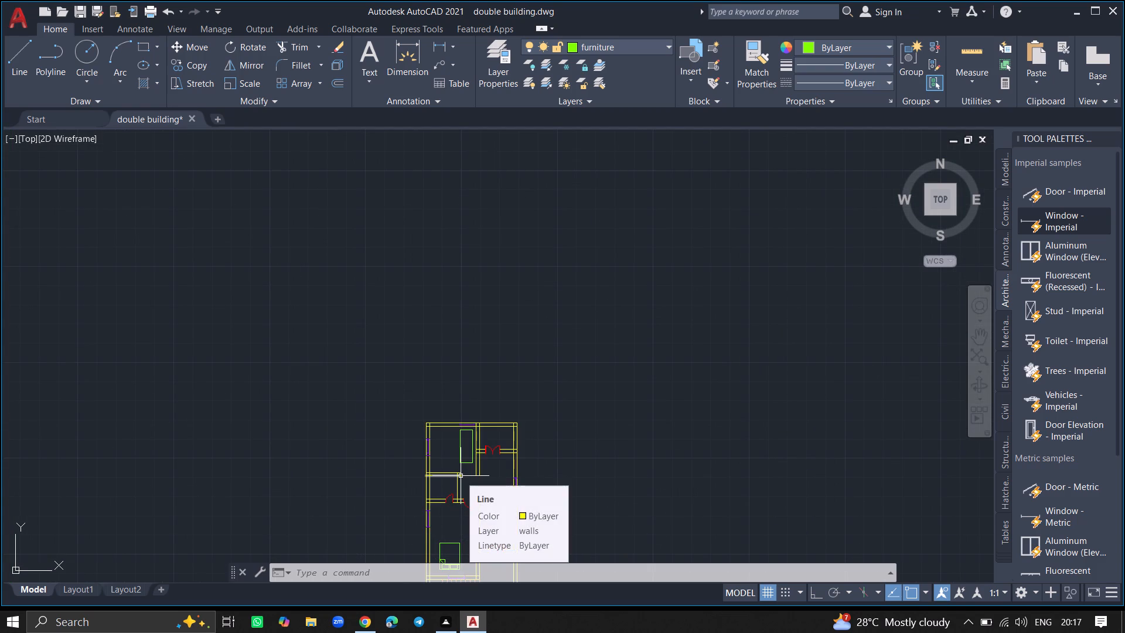
{"action": "key", "text": "ctrl+s"}
{"action": "key", "text": "ctrl+s"}
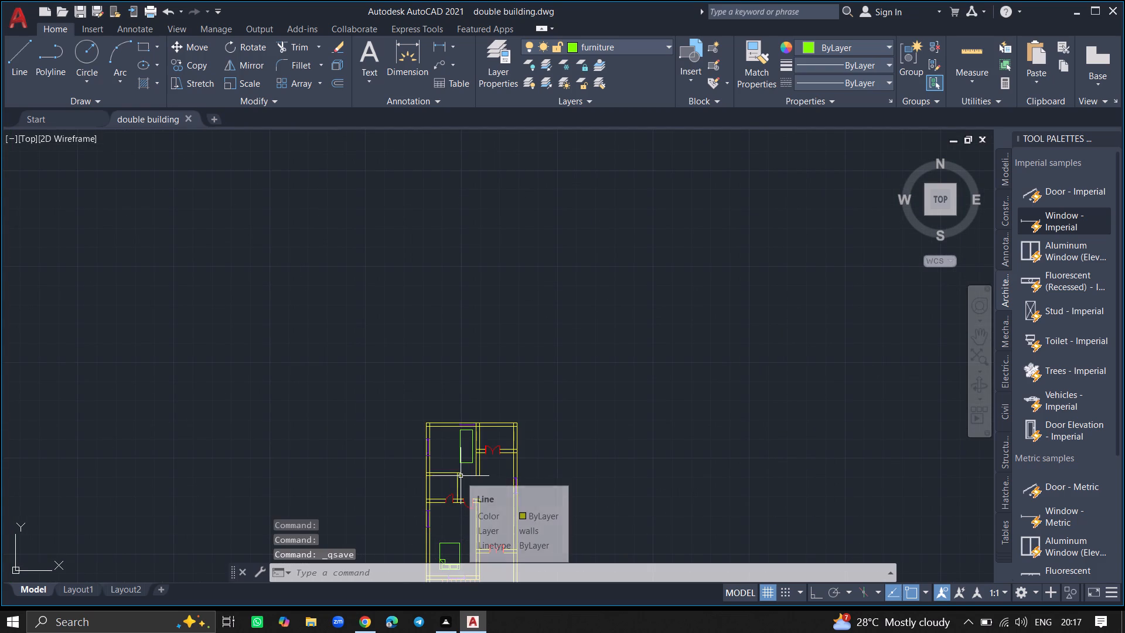
{"action": "key", "text": "ctrl+s"}
Draw a smaller rectangle about 1'-11" wide by 1'-8" high inside the upper end of the long furniture rectangle.
{"action": "scroll", "coordinate": [462, 462], "scroll_direction": "up", "scroll_amount": 4, "text": "ctrl"}
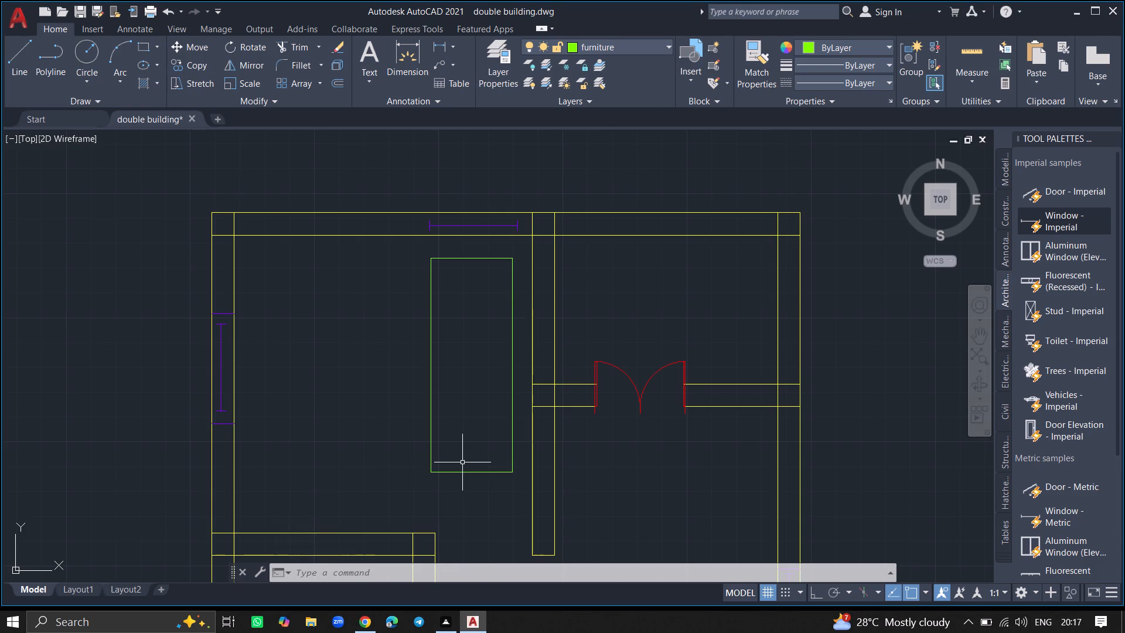
{"action": "type", "text": "re"}
{"action": "key", "text": "c"}
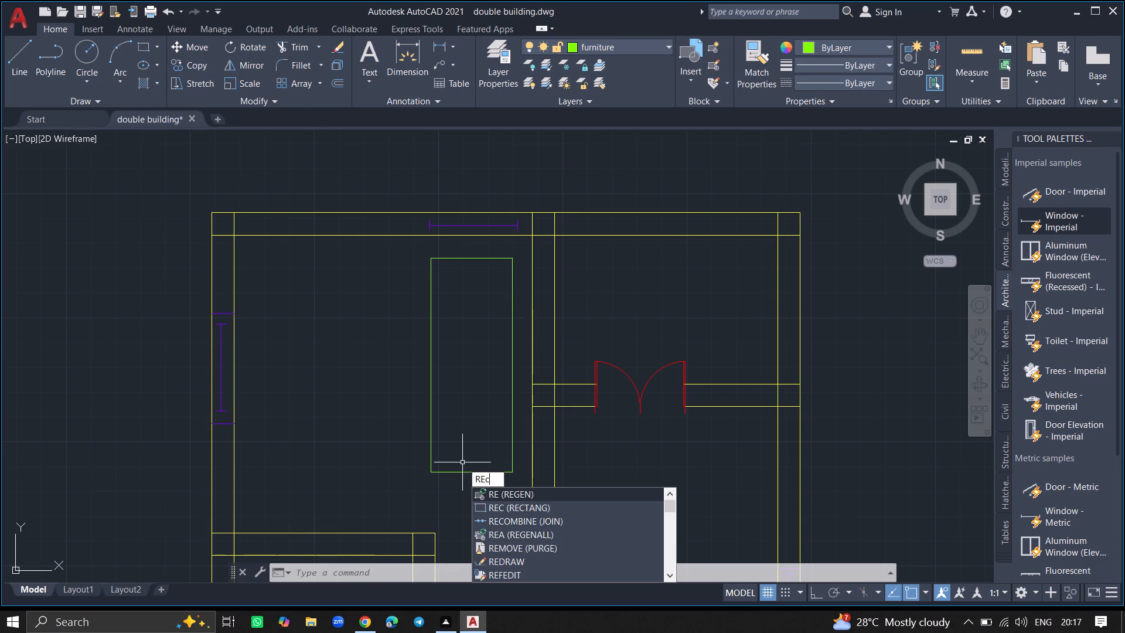
{"action": "key", "text": "Return"}
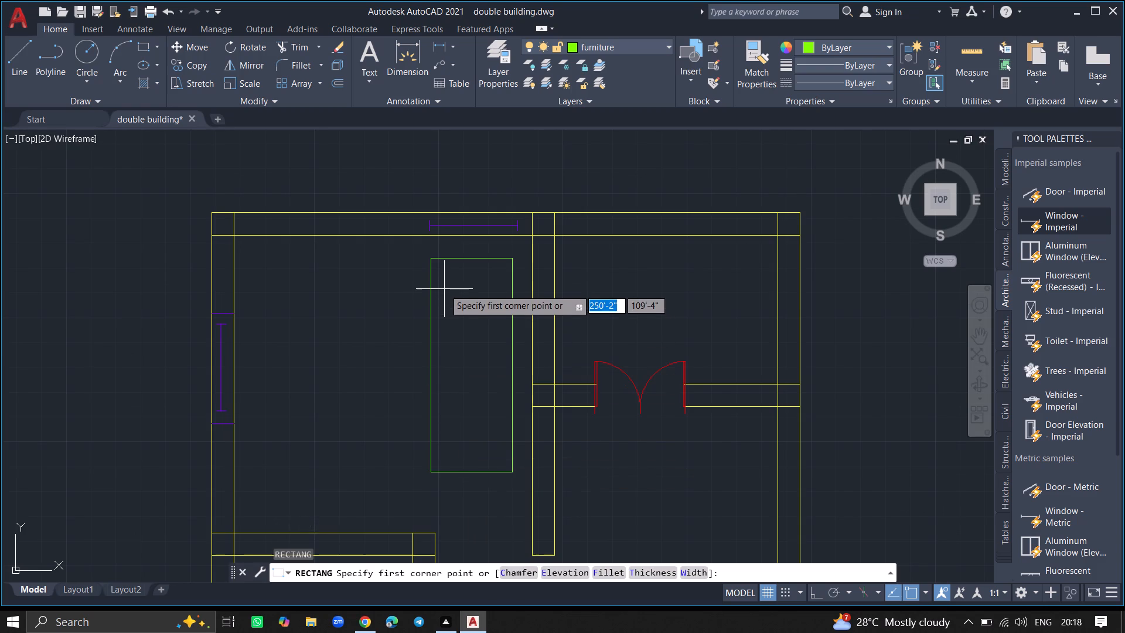
{"action": "left_click", "coordinate": [441, 272]}
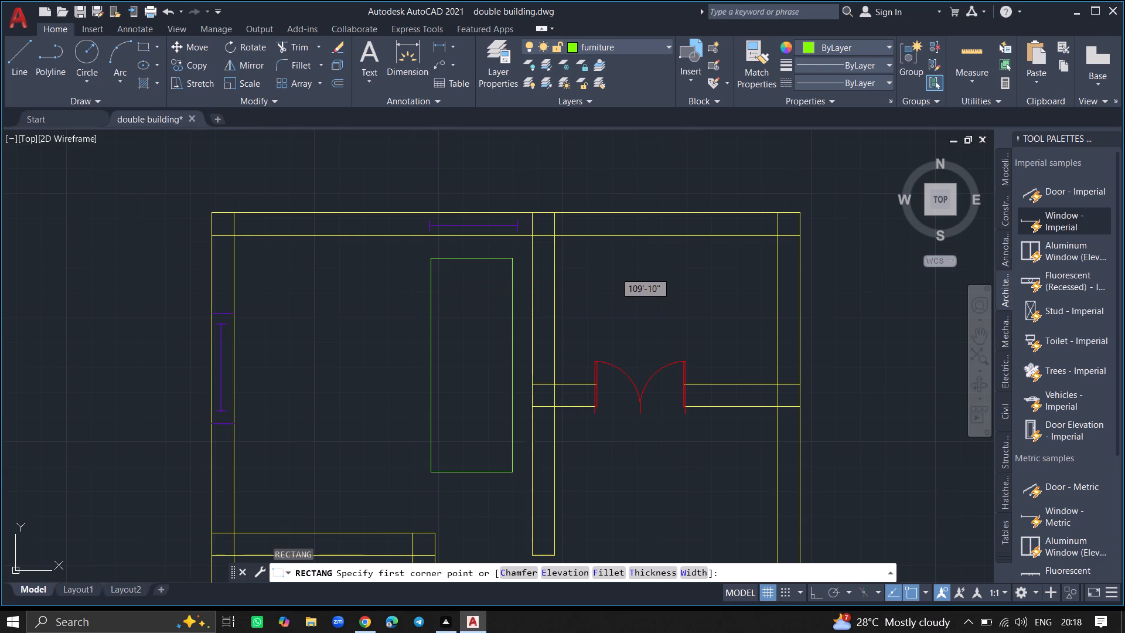
{"action": "left_click", "coordinate": [498, 321]}
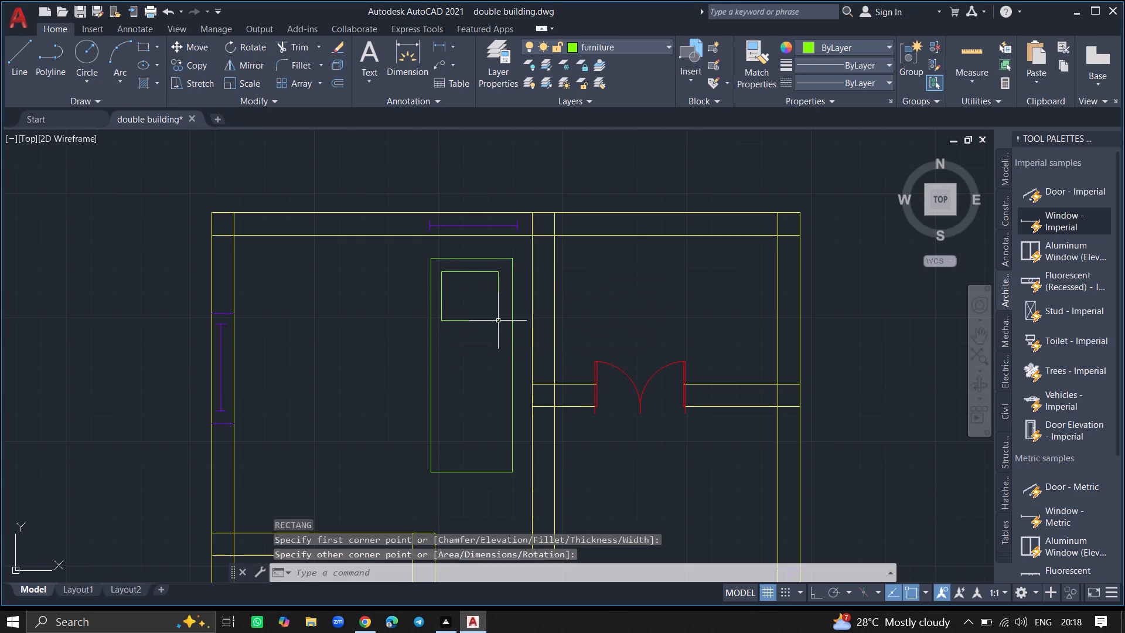
With Ortho on, copy the small inner rectangle about 1'-10" straight down from its centre.
{"action": "left_click", "coordinate": [497, 321]}
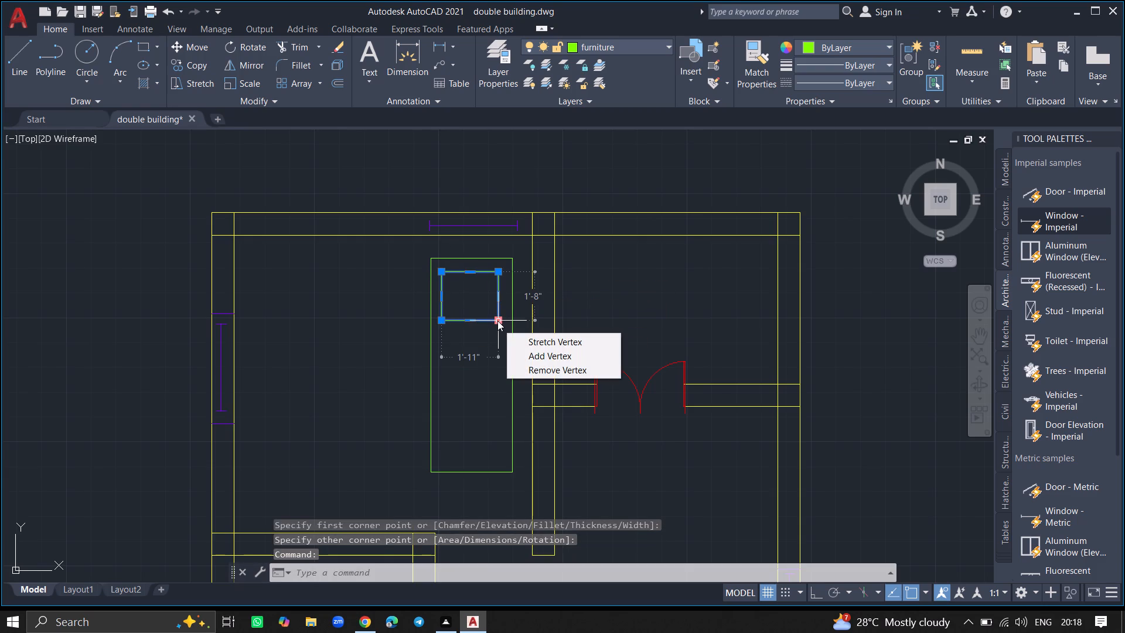
{"action": "type", "text": "copy"}
{"action": "key", "text": "Return"}
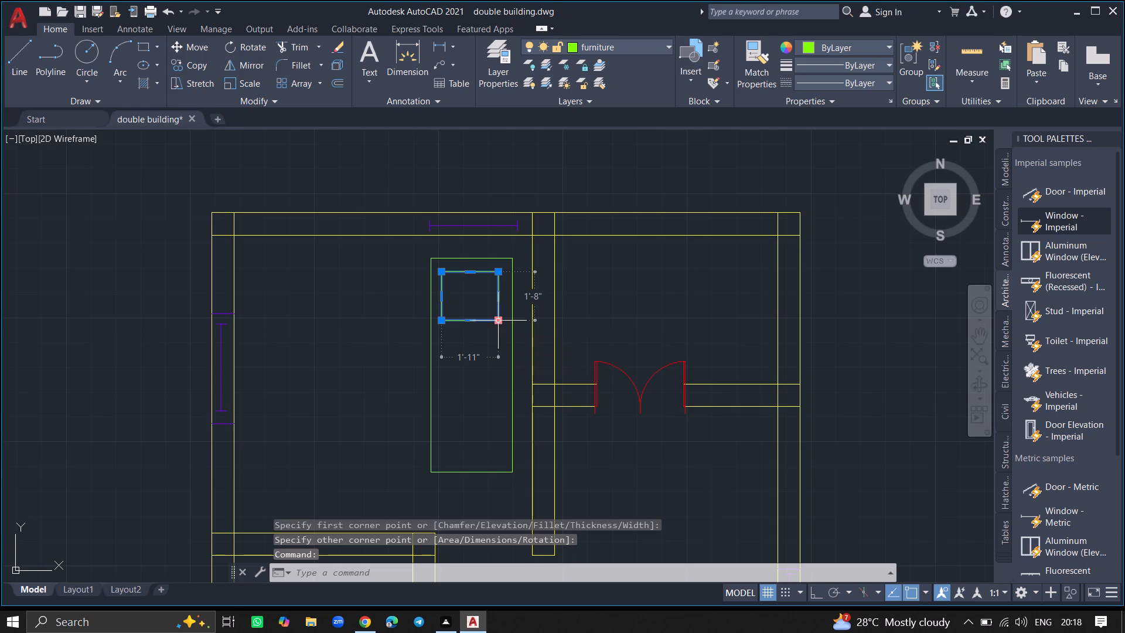
{"action": "key", "text": "F8"}
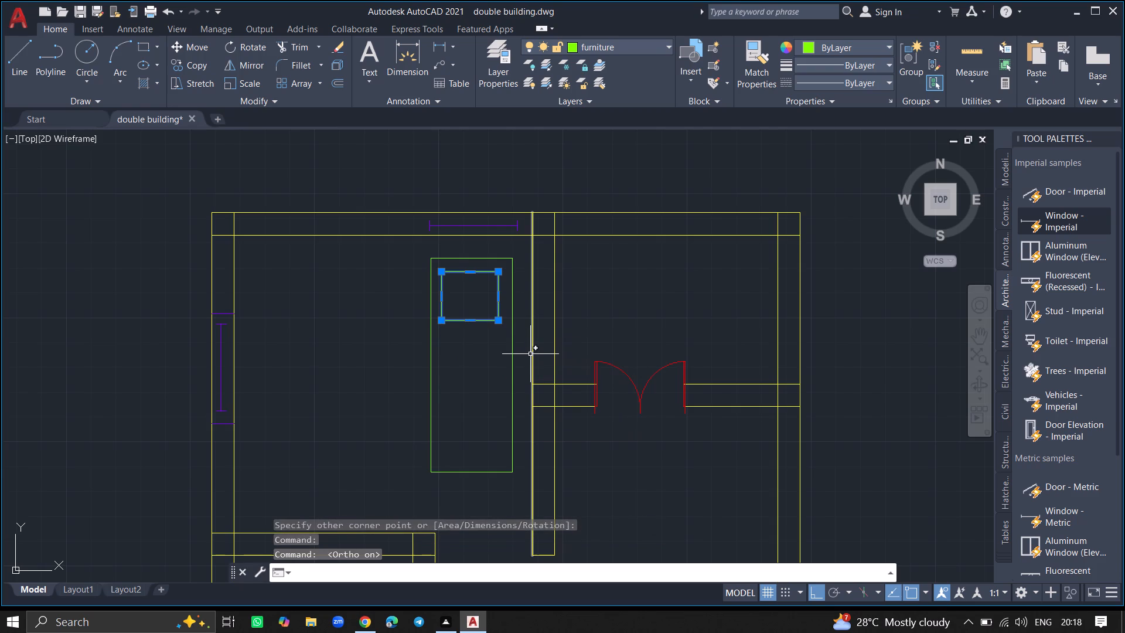
{"action": "type", "text": "copy"}
{"action": "key", "text": "Return"}
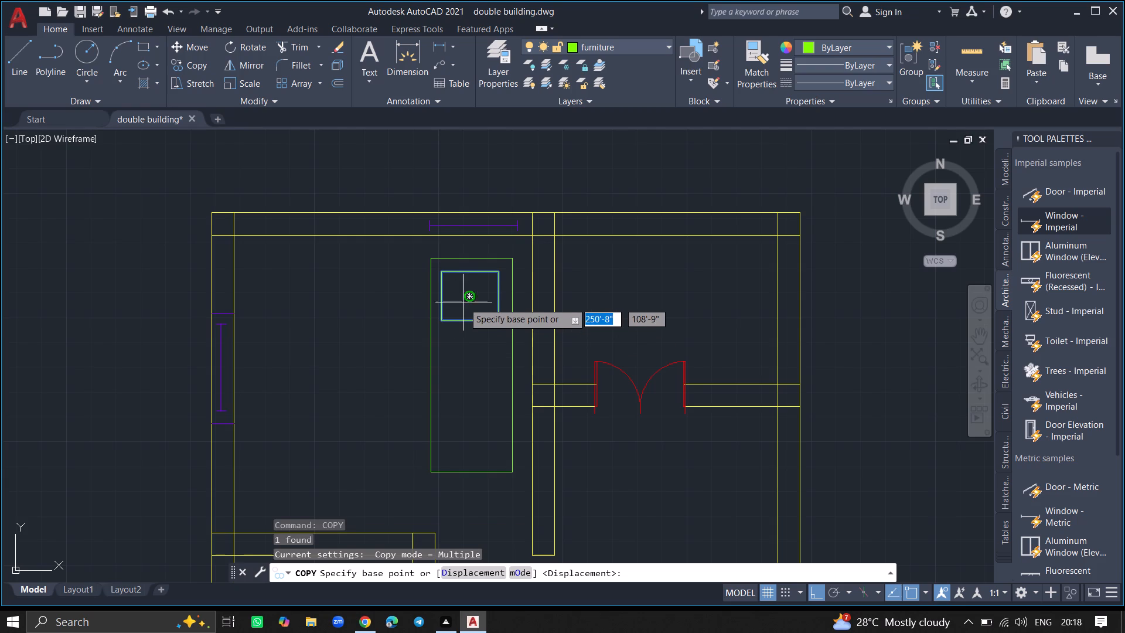
{"action": "left_click", "coordinate": [469, 298]}
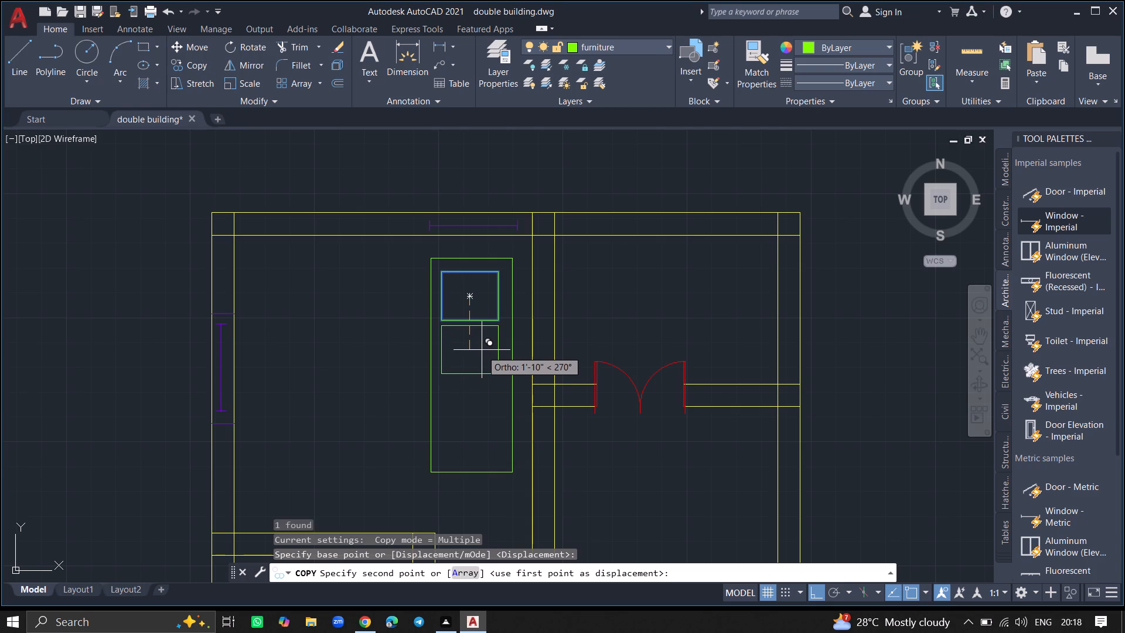
{"action": "left_click", "coordinate": [482, 351]}
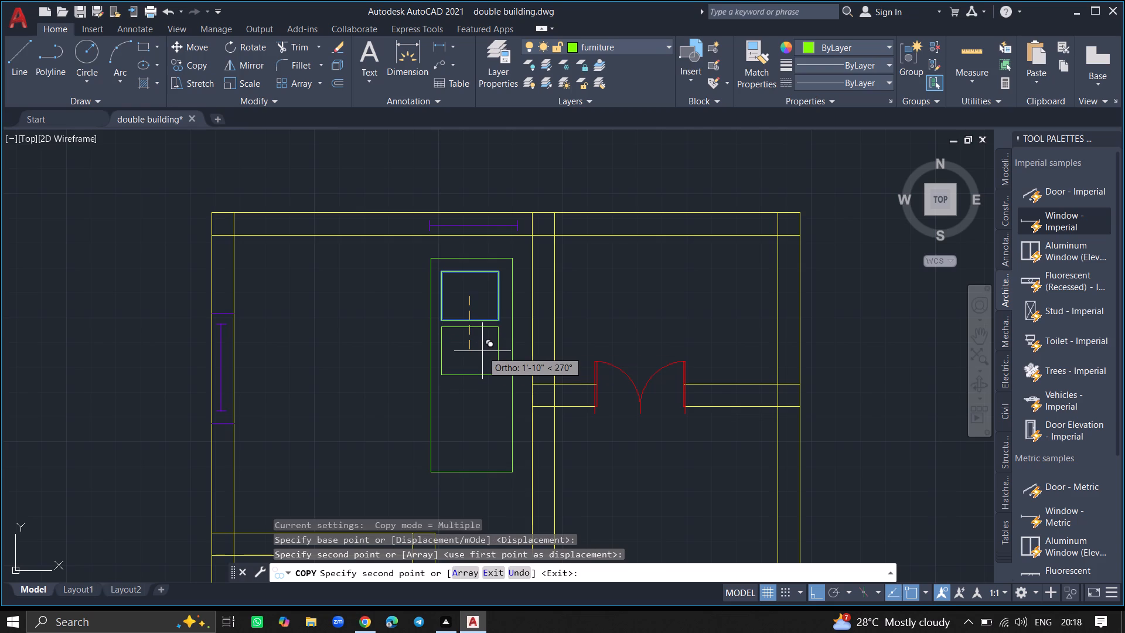
{"action": "key", "text": "Escape"}
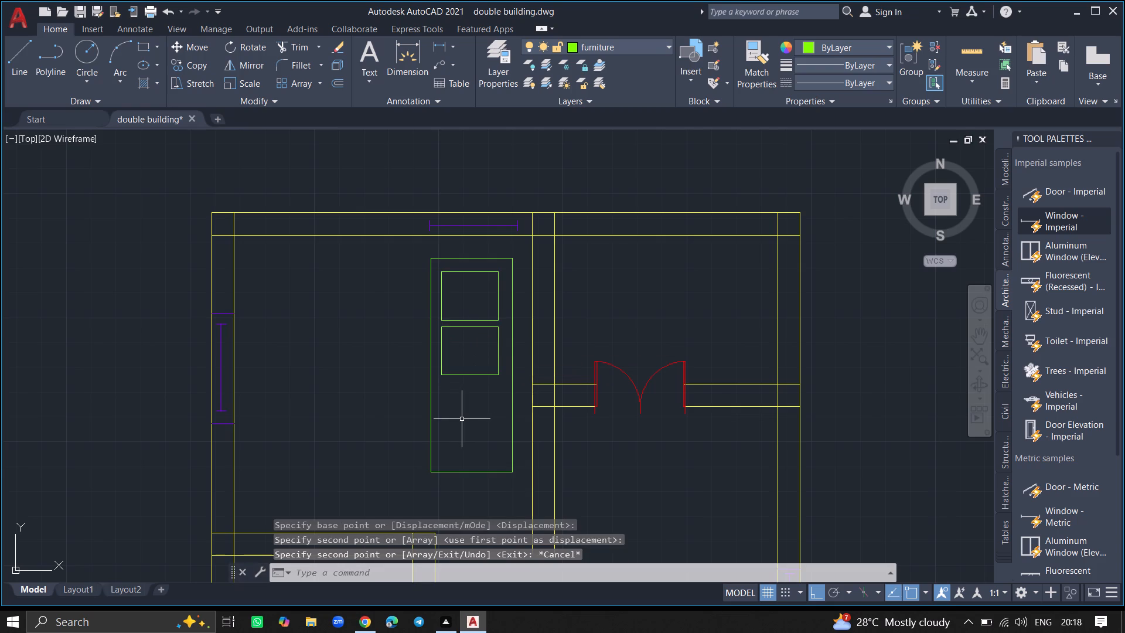
Draw another small rectangle inside the long furniture rectangle, below the two existing inner rectangles.
{"action": "scroll", "coordinate": [462, 419], "scroll_direction": "up", "scroll_amount": 2, "text": "ctrl"}
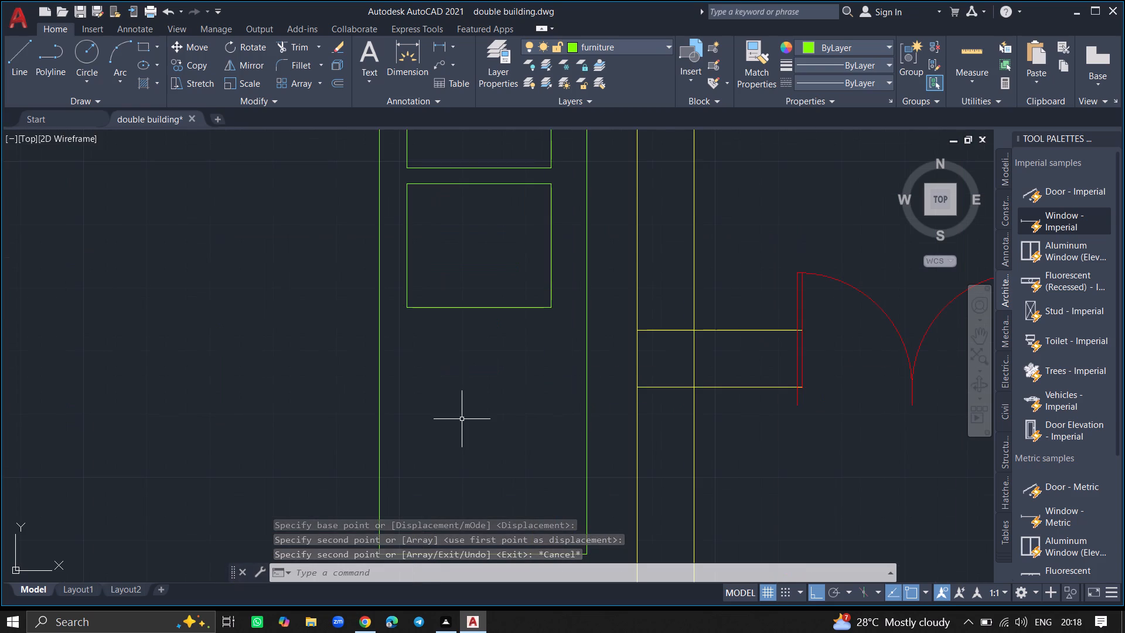
{"action": "scroll", "coordinate": [462, 419], "scroll_direction": "down", "scroll_amount": 2, "text": "ctrl"}
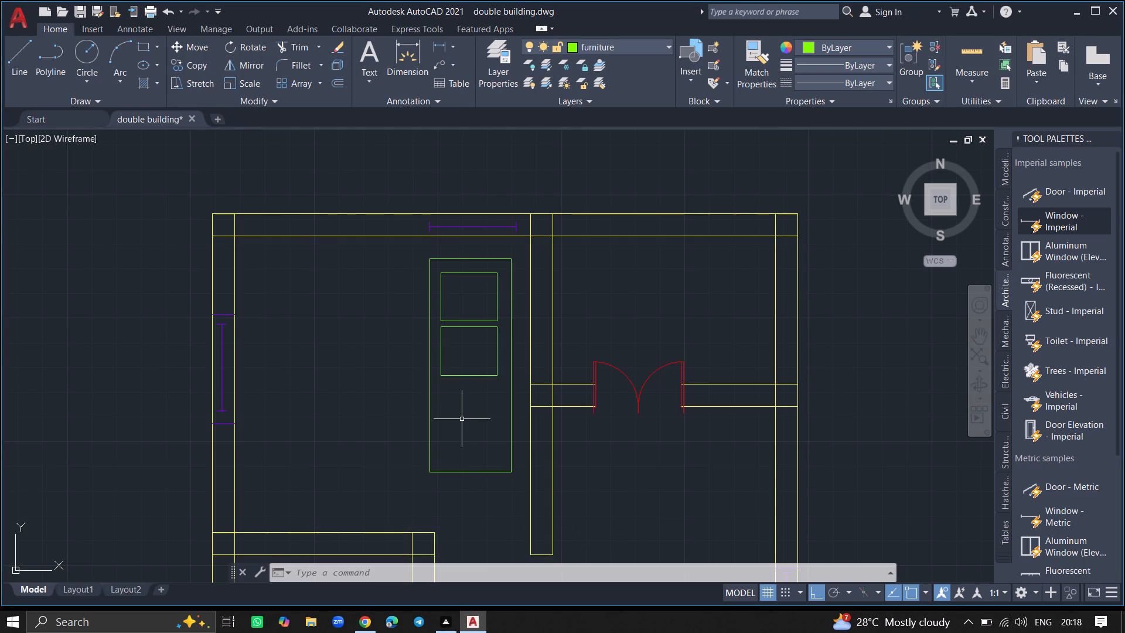
{"action": "type", "text": "rec"}
{"action": "key", "text": "Return"}
{"action": "left_click", "coordinate": [500, 392]}
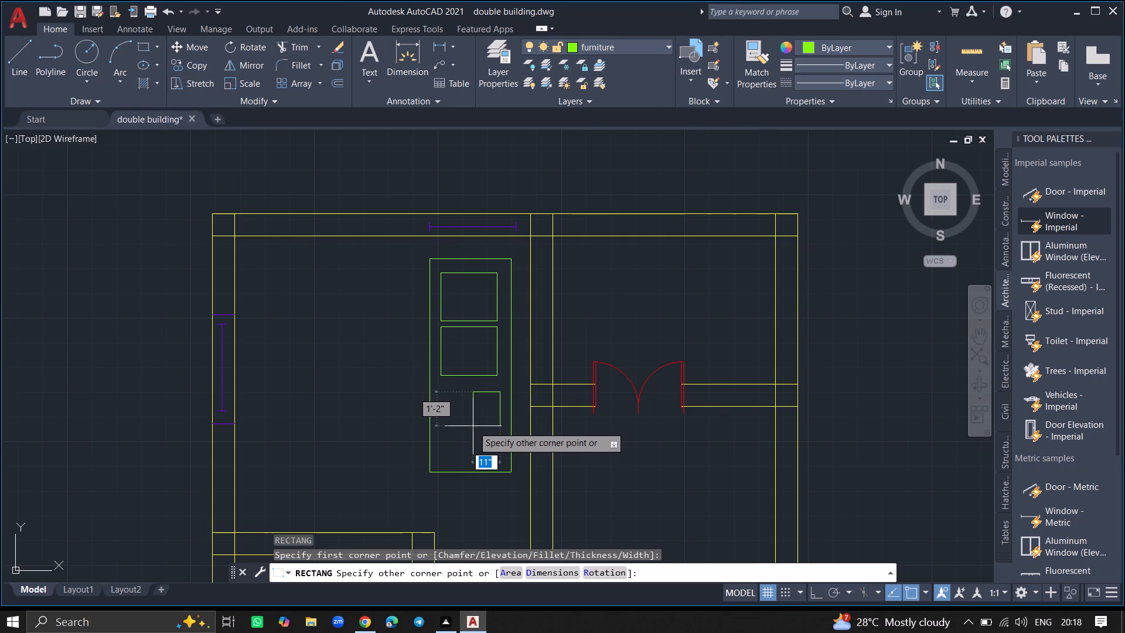
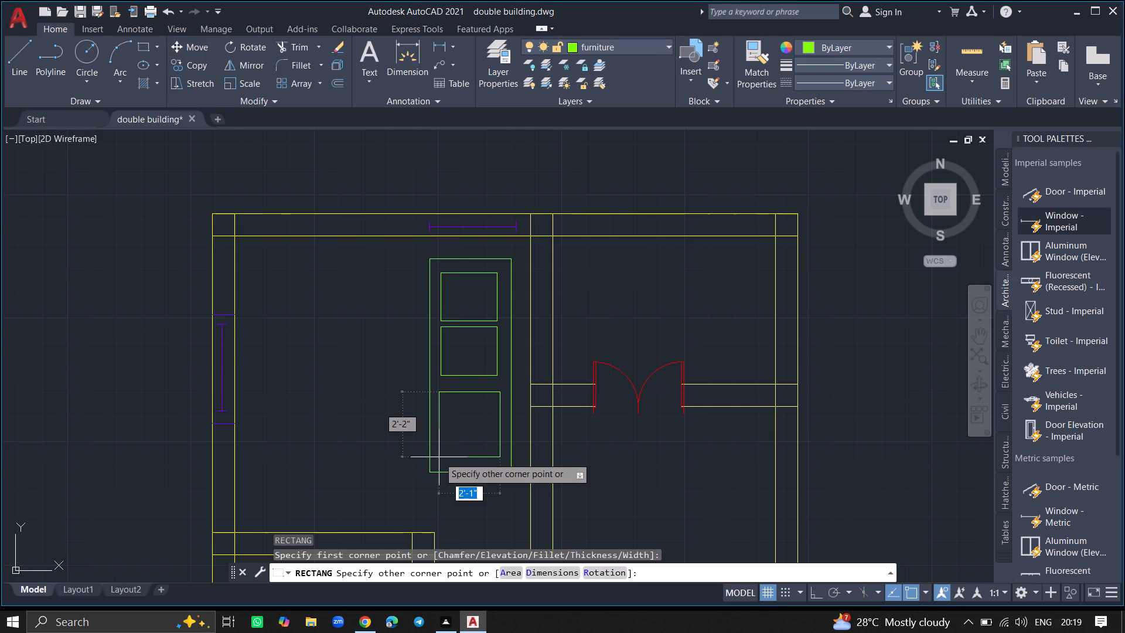
Finish the lowest inner rectangle of the long furniture rectangle at about 2' wide by 2'-3" high.
{"action": "scroll", "coordinate": [439, 457], "scroll_direction": "up", "scroll_amount": 3, "text": "ctrl"}
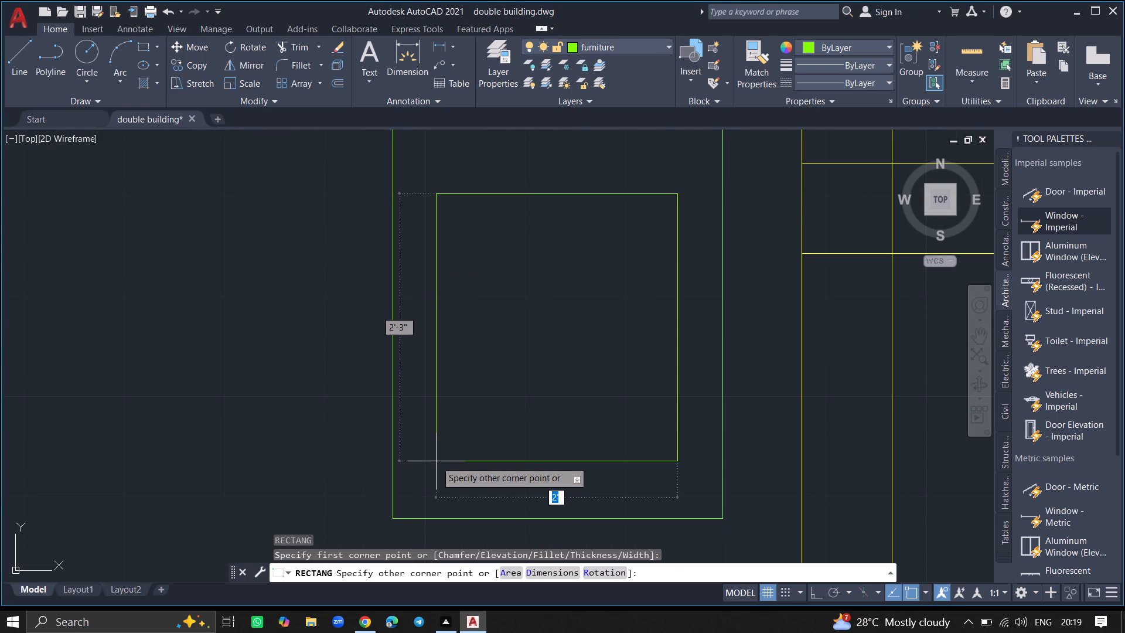
{"action": "scroll", "coordinate": [436, 461], "scroll_direction": "down", "scroll_amount": 1, "text": "ctrl"}
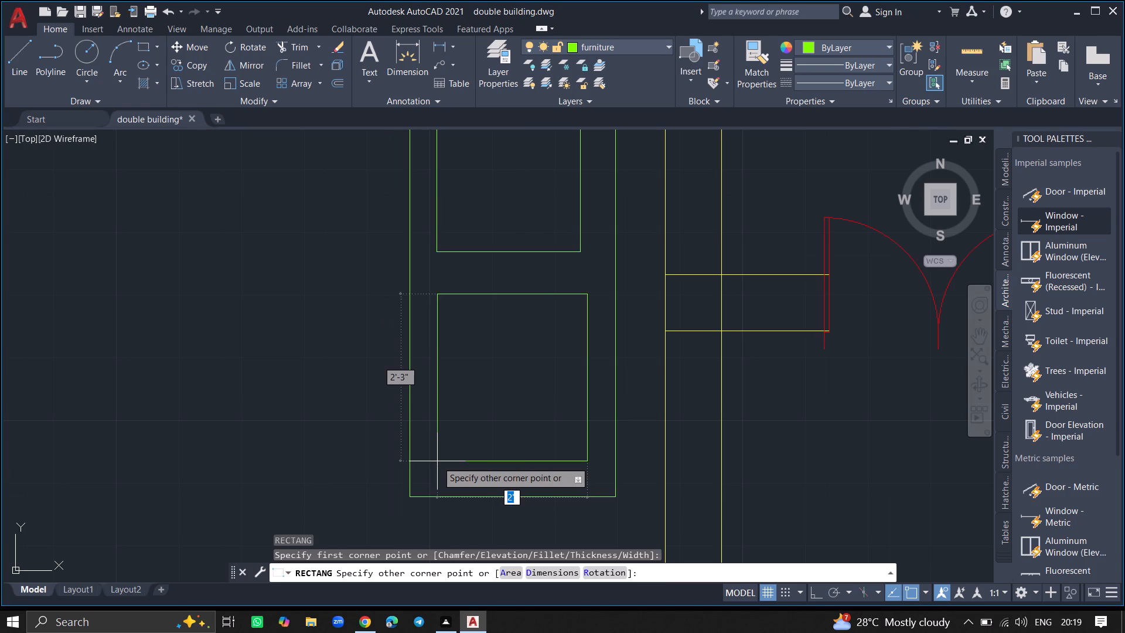
{"action": "left_click", "coordinate": [437, 461]}
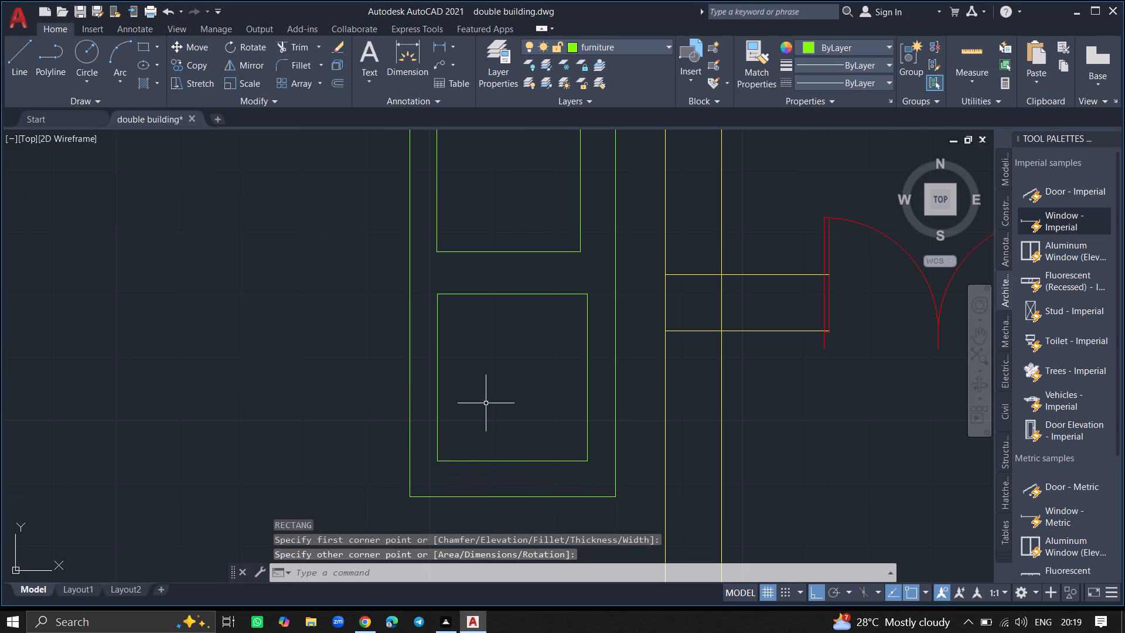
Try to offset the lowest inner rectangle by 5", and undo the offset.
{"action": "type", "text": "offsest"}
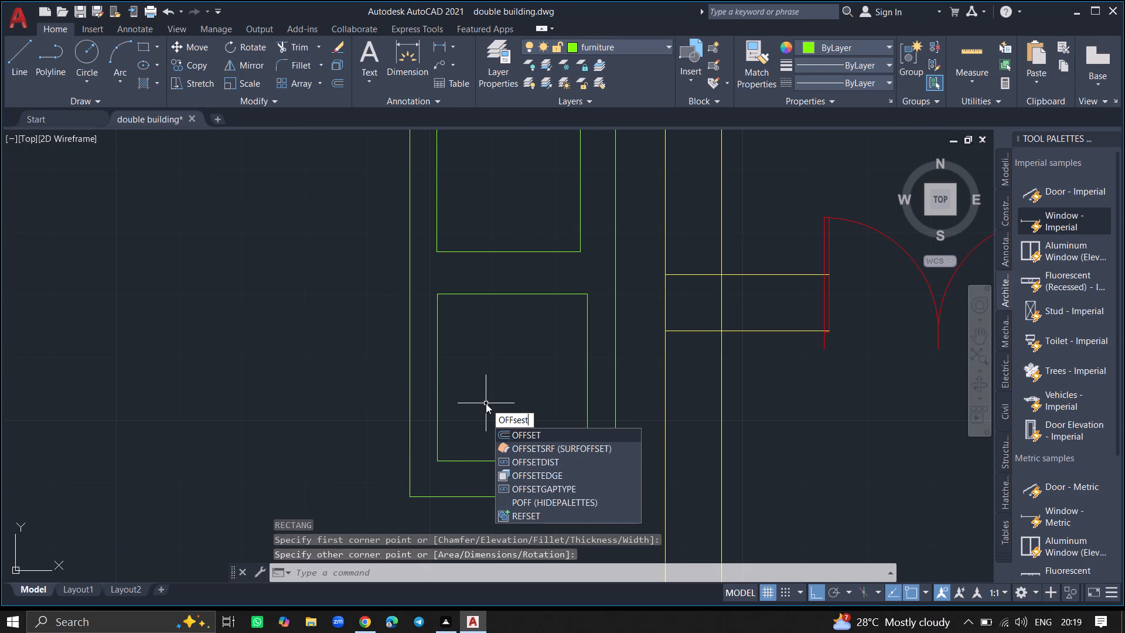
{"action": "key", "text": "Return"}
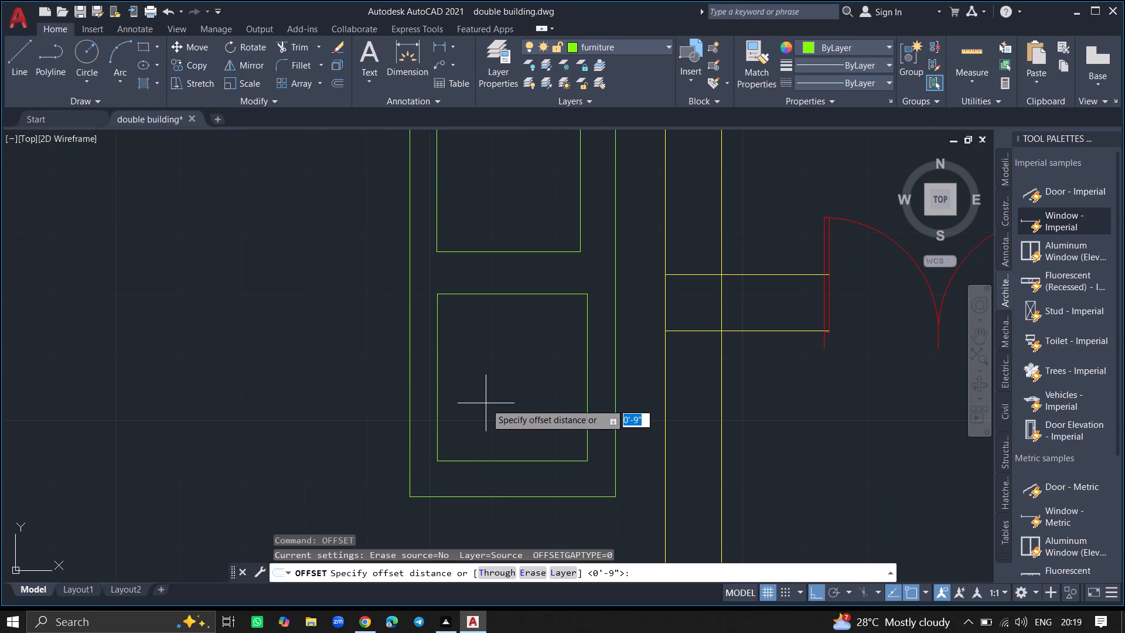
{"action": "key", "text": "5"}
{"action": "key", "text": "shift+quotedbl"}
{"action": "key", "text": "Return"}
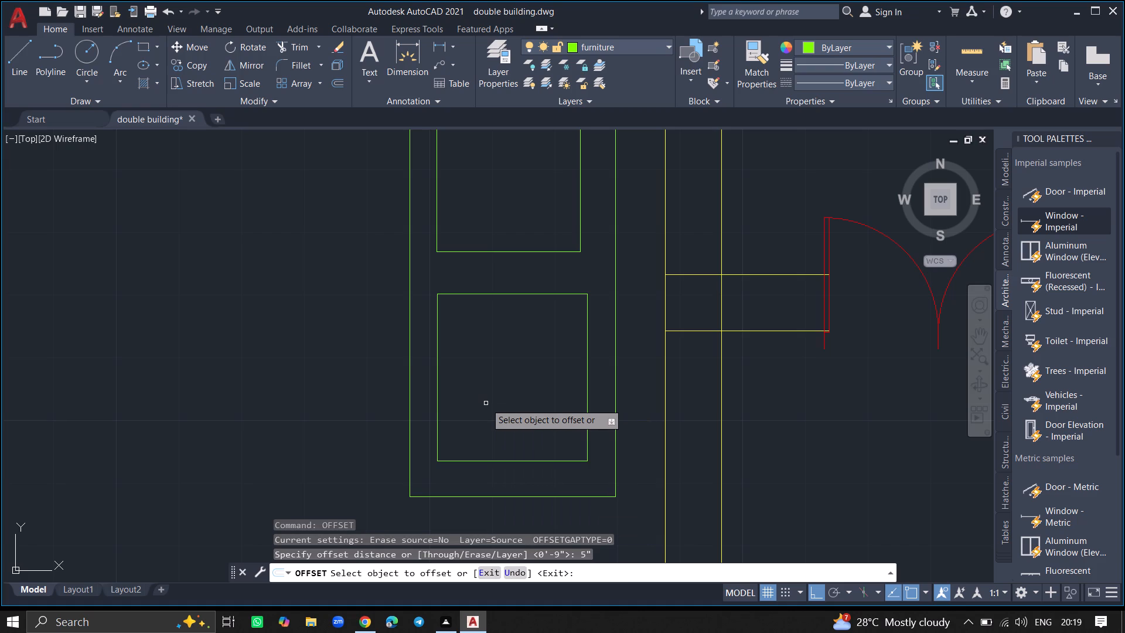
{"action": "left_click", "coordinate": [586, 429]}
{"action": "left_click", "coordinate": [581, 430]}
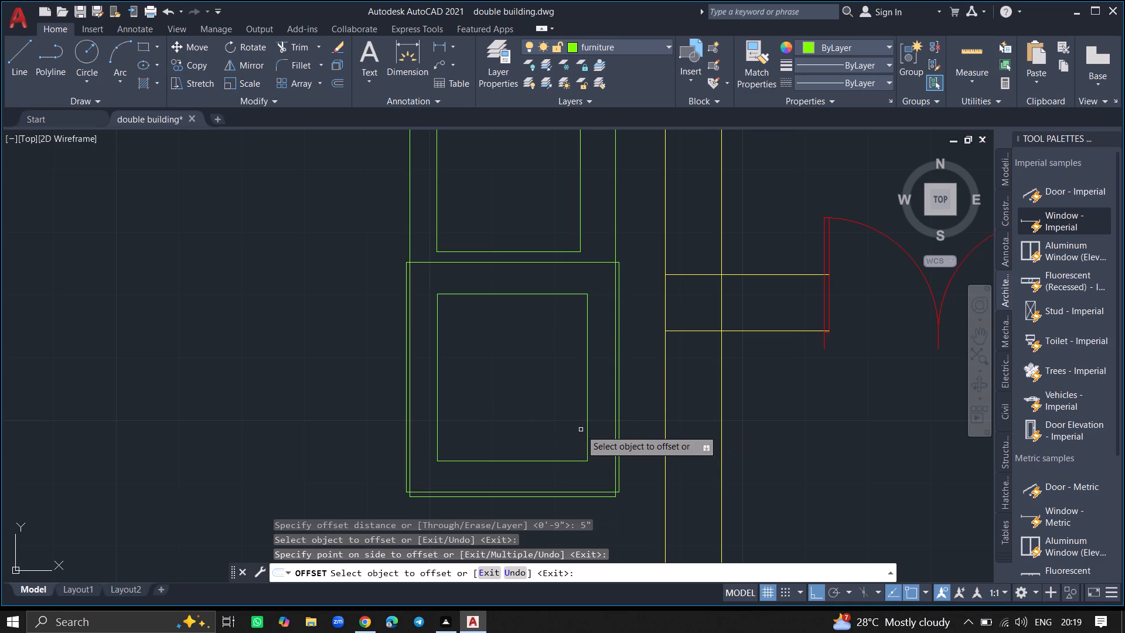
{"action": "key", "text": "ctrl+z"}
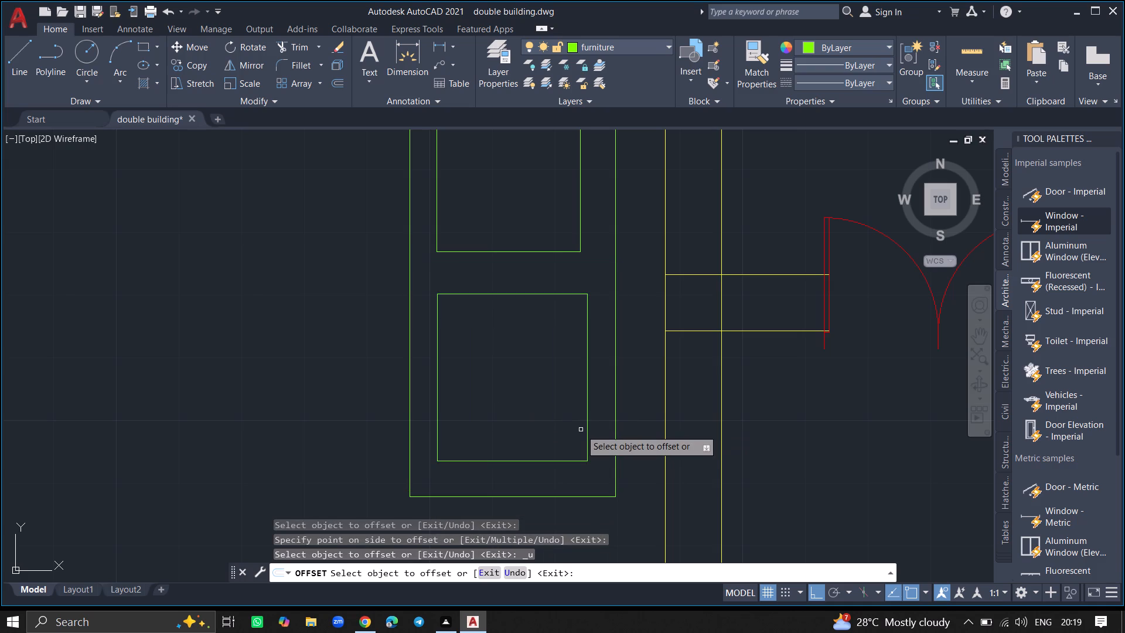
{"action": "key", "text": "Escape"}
Offset the lowest inner rectangle 3" inward.
{"action": "key", "text": "o"}
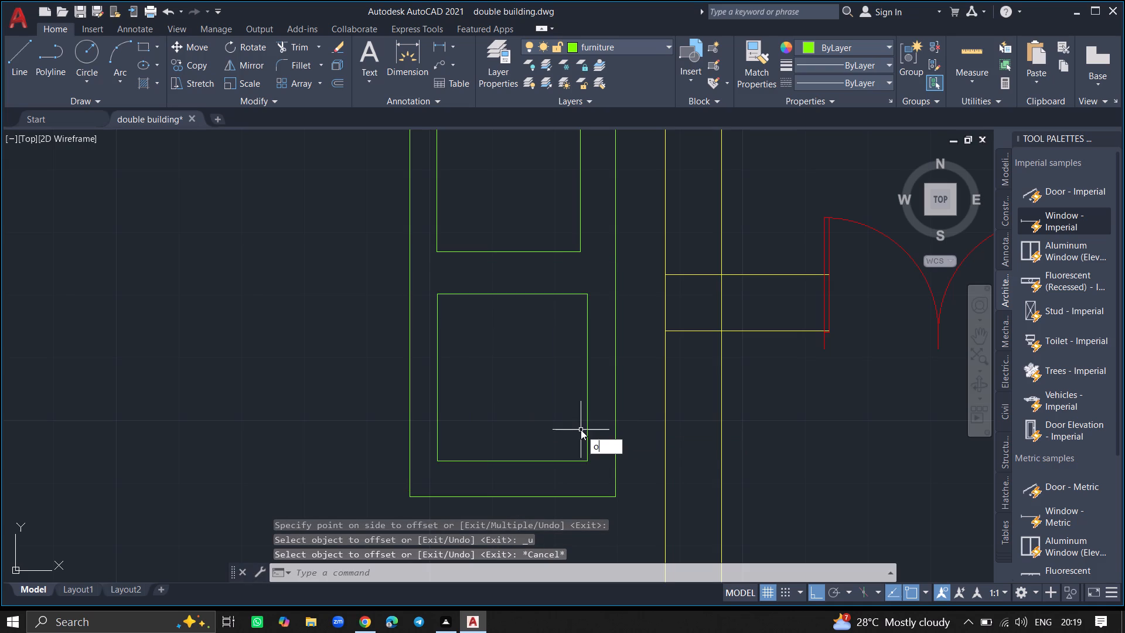
{"action": "type", "text": "ffset"}
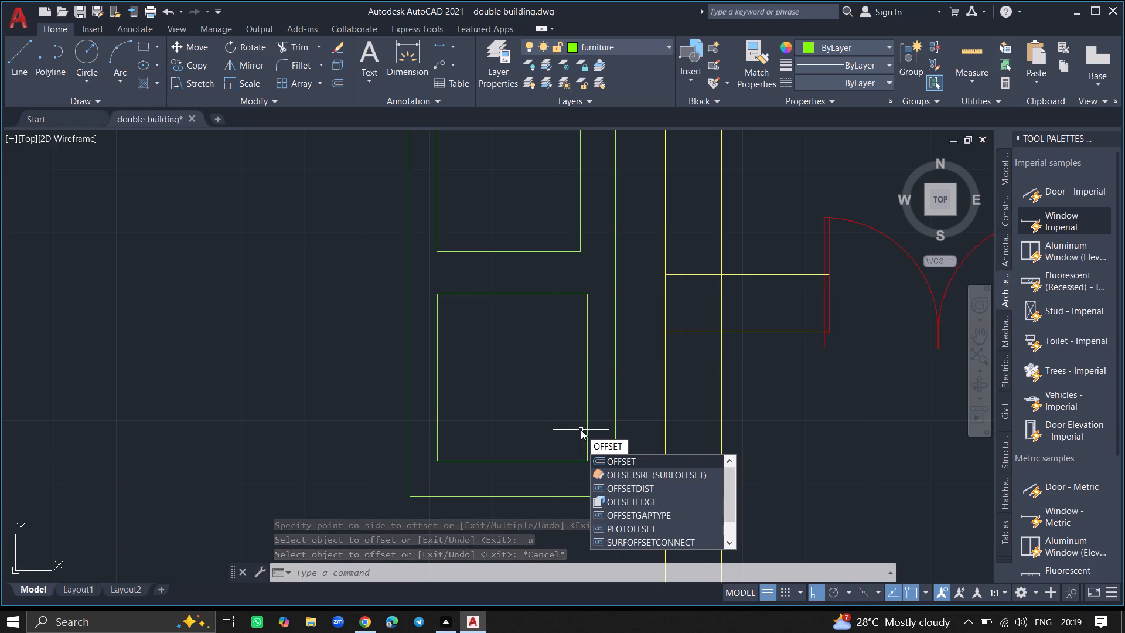
{"action": "key", "text": "Return"}
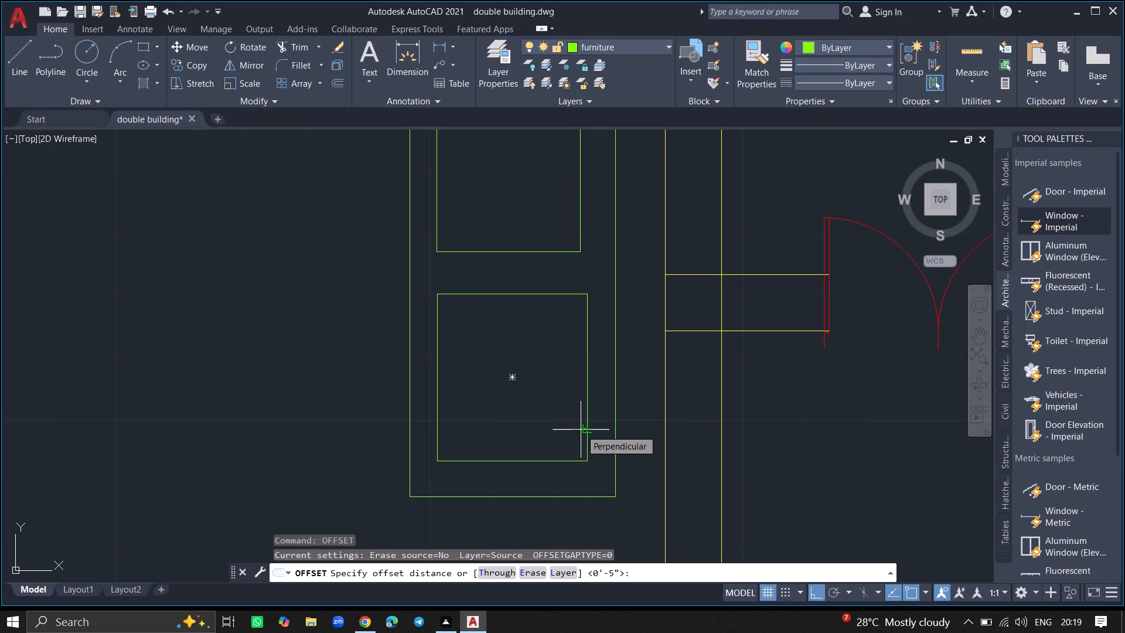
{"action": "key", "text": "3"}
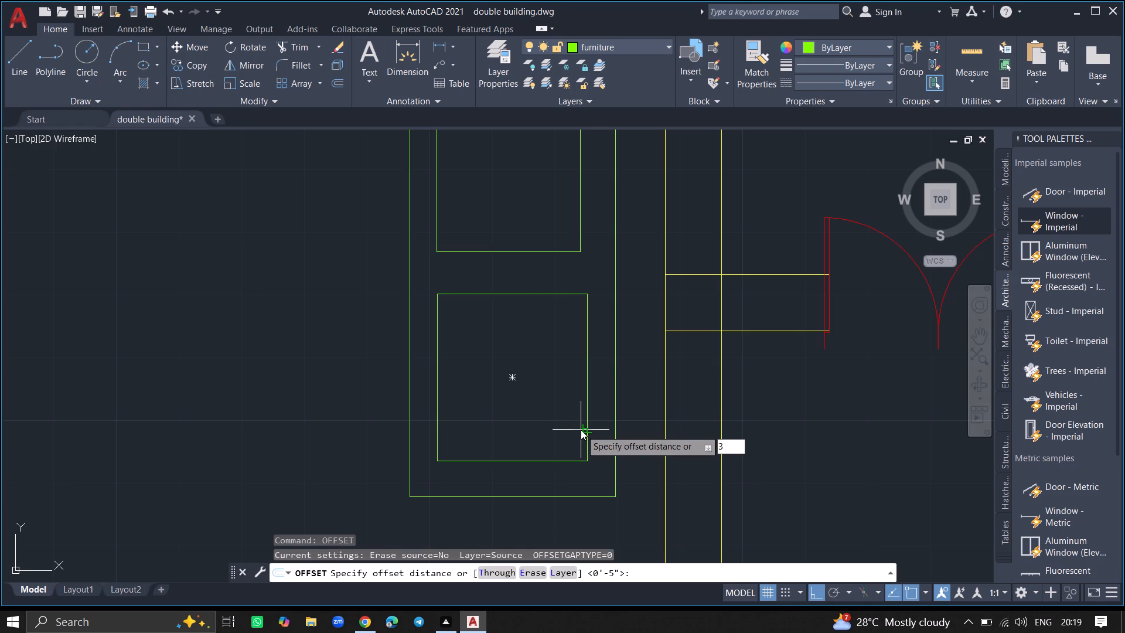
{"action": "key", "text": "shift+quotedbl"}
{"action": "key", "text": "Return"}
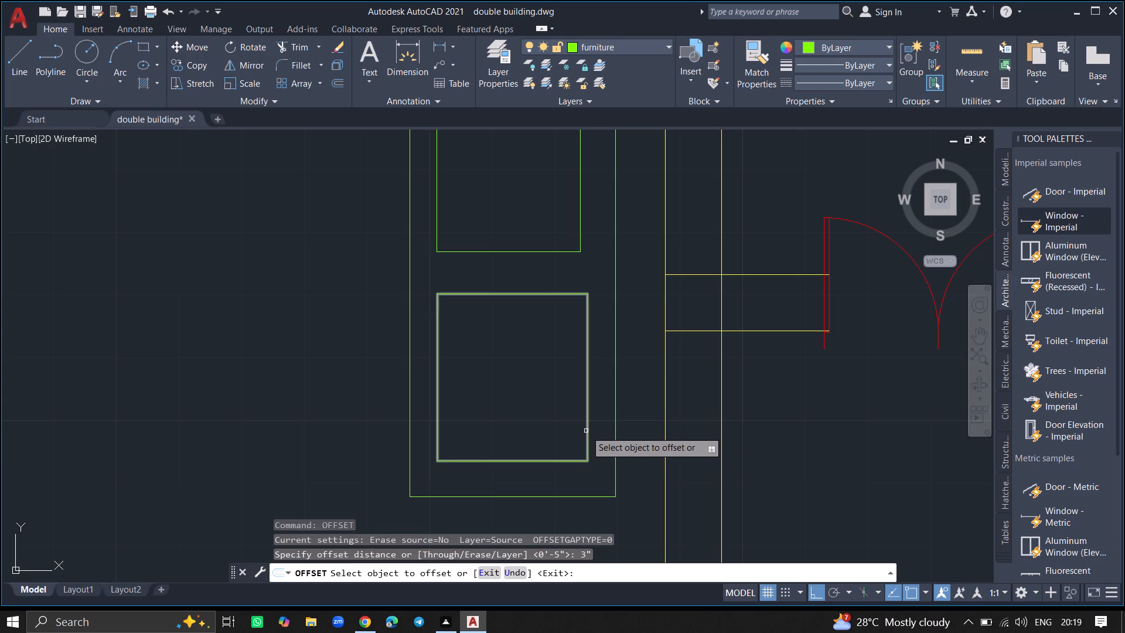
{"action": "left_click", "coordinate": [586, 431]}
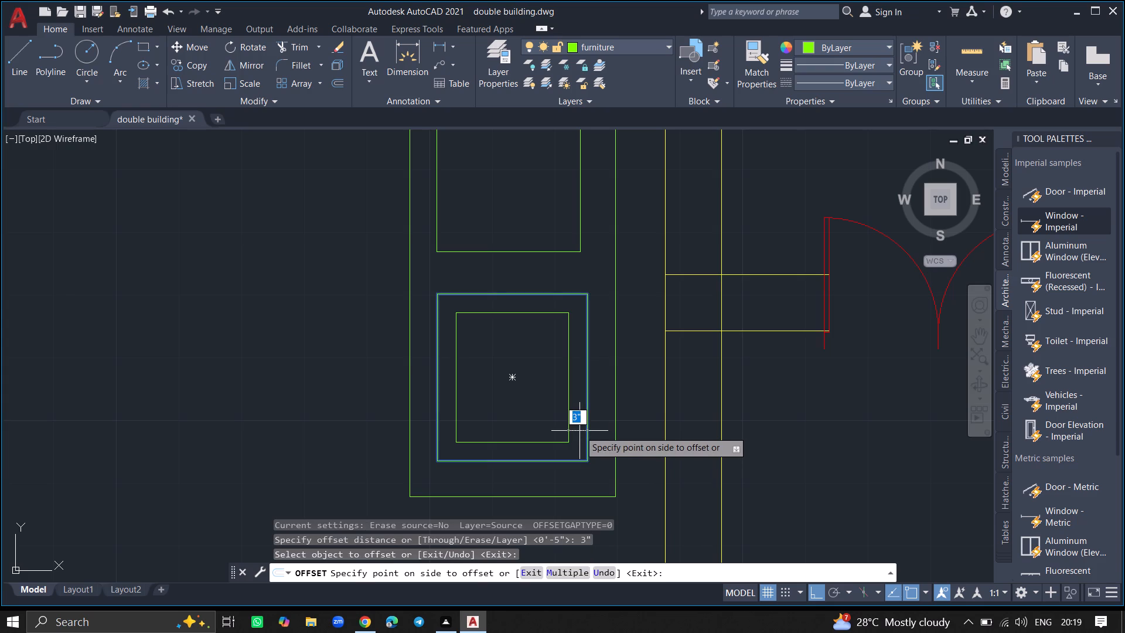
{"action": "left_click", "coordinate": [579, 431]}
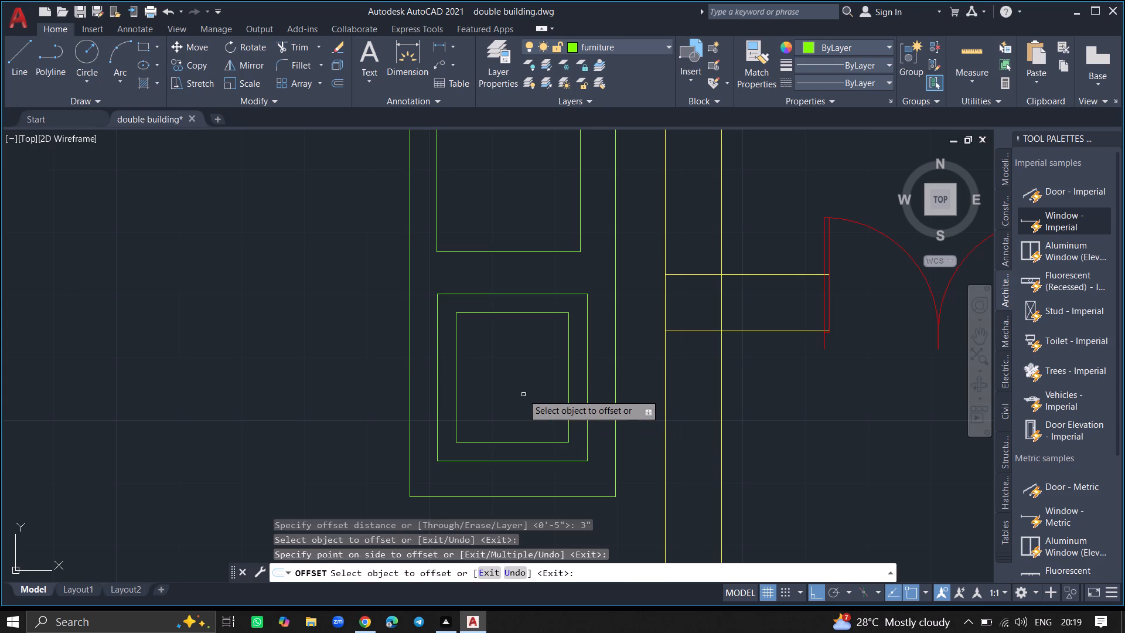
{"action": "scroll", "coordinate": [522, 393], "scroll_direction": "up", "scroll_amount": 4, "text": "ctrl"}
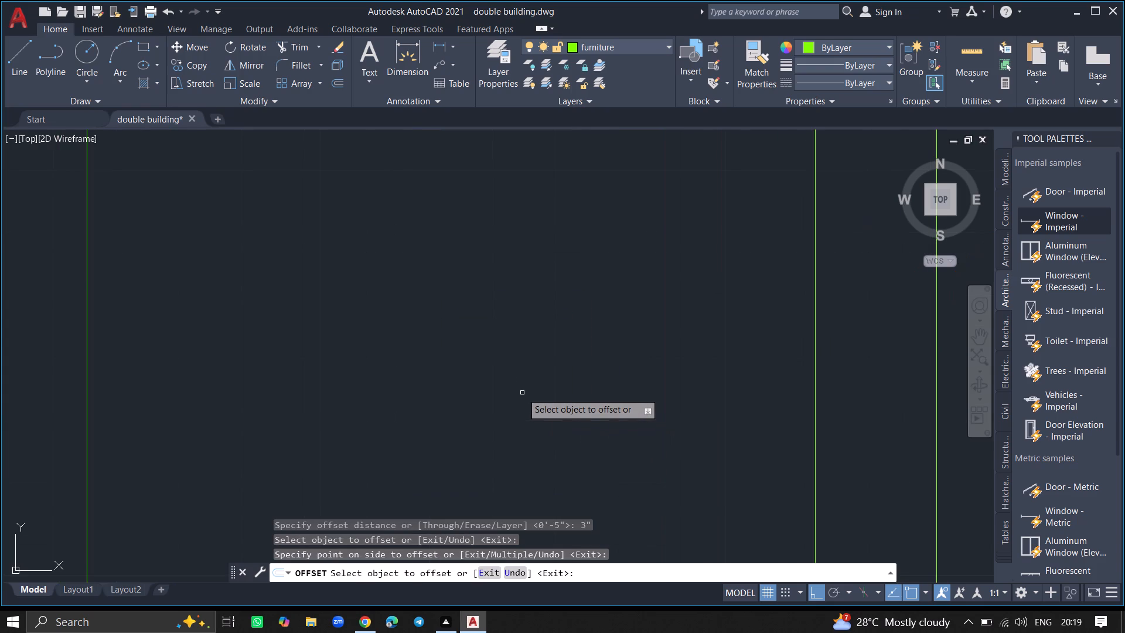
{"action": "scroll", "coordinate": [522, 393], "scroll_direction": "down", "scroll_amount": 4, "text": "ctrl"}
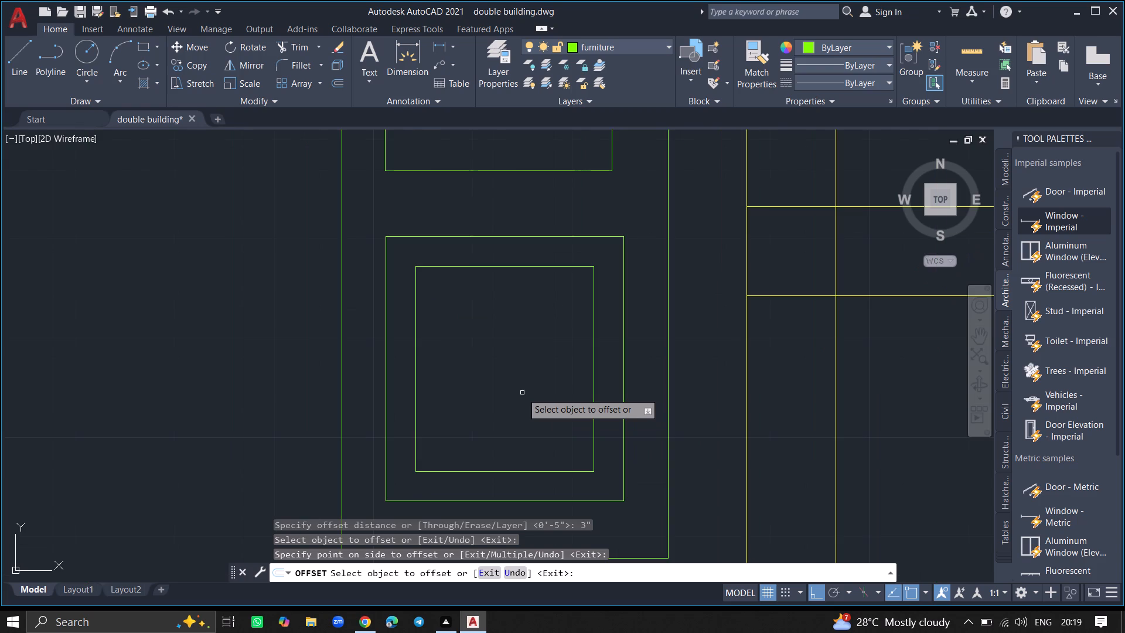
{"action": "key", "text": "Escape"}
Draw a square of about 4" near the upper-left corner inside the 3" offset rectangle.
{"action": "type", "text": "rec"}
{"action": "key", "text": "Return"}
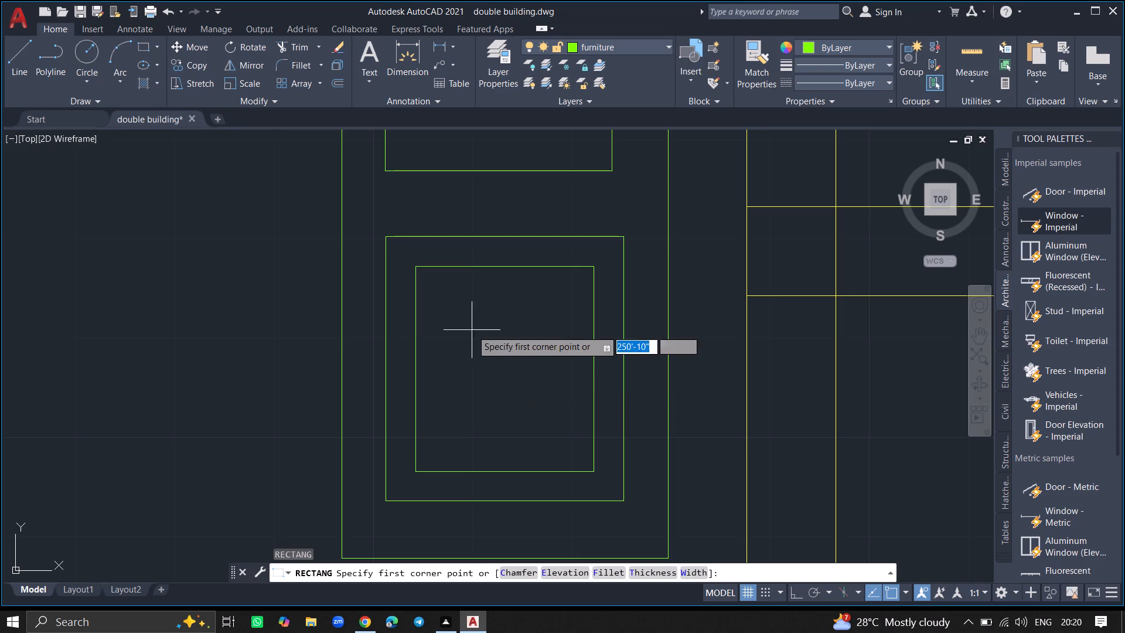
{"action": "left_click", "coordinate": [429, 289]}
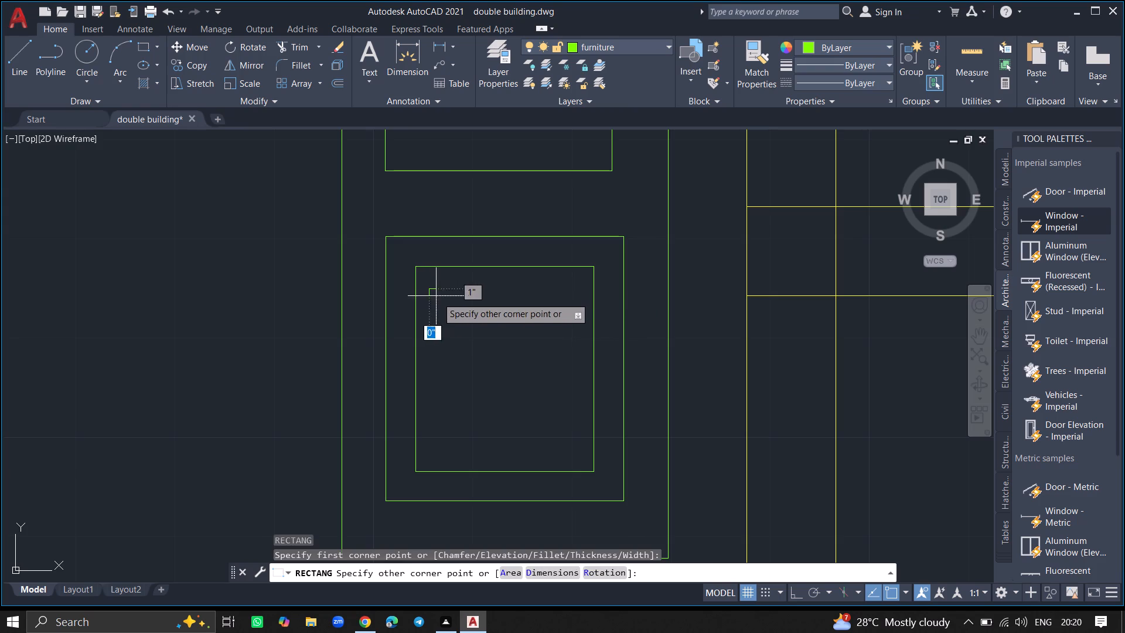
{"action": "left_click", "coordinate": [468, 325]}
Copy the small square about 10" to the right and about 1'-1" straight down within the offset rectangle.
{"action": "left_click", "coordinate": [468, 325]}
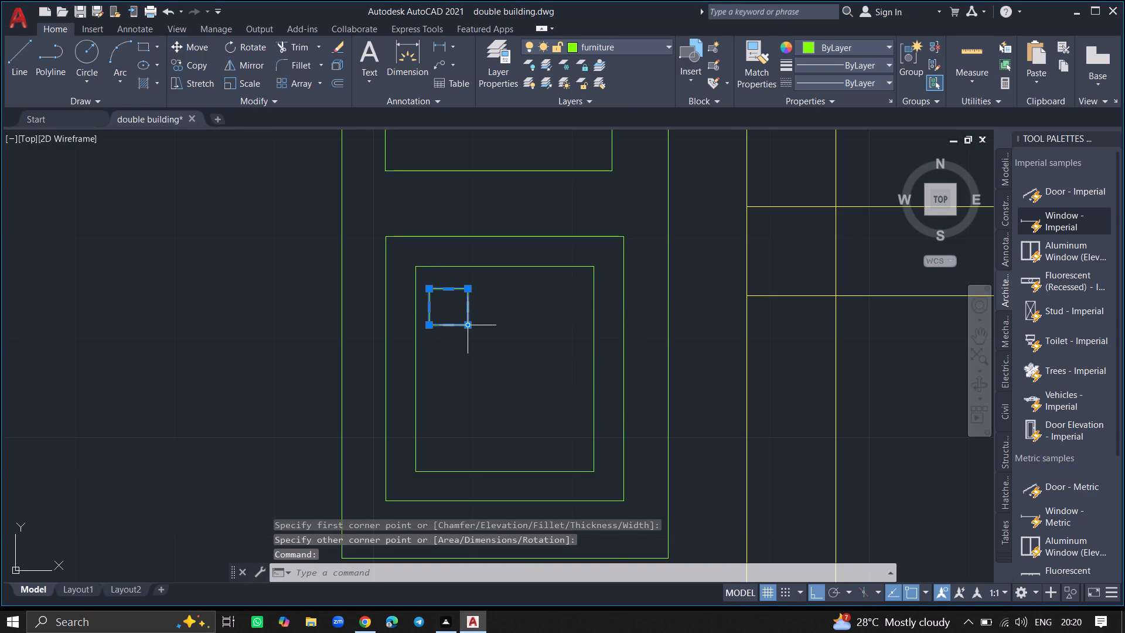
{"action": "type", "text": "cop"}
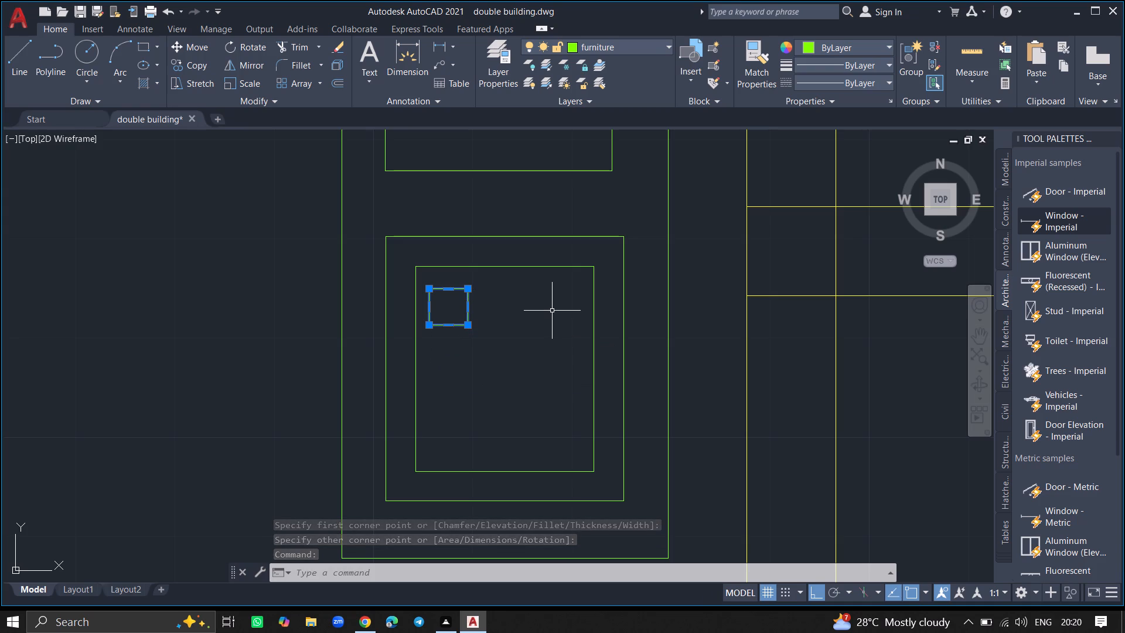
{"action": "type", "text": "copy"}
{"action": "key", "text": "Return"}
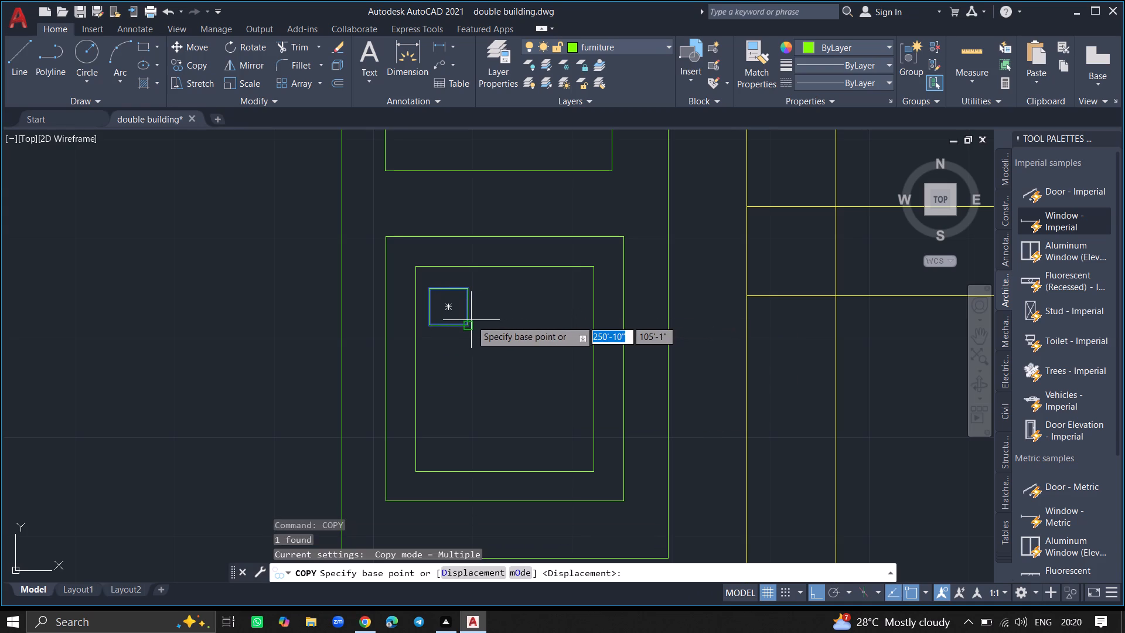
{"action": "left_click", "coordinate": [468, 325]}
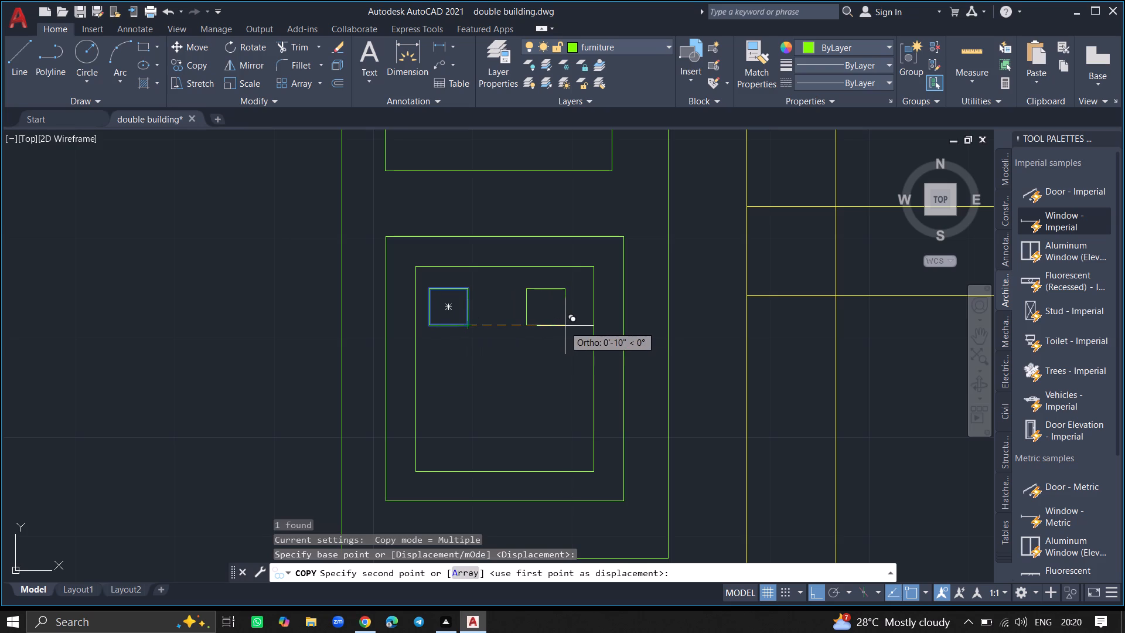
{"action": "left_click", "coordinate": [571, 326]}
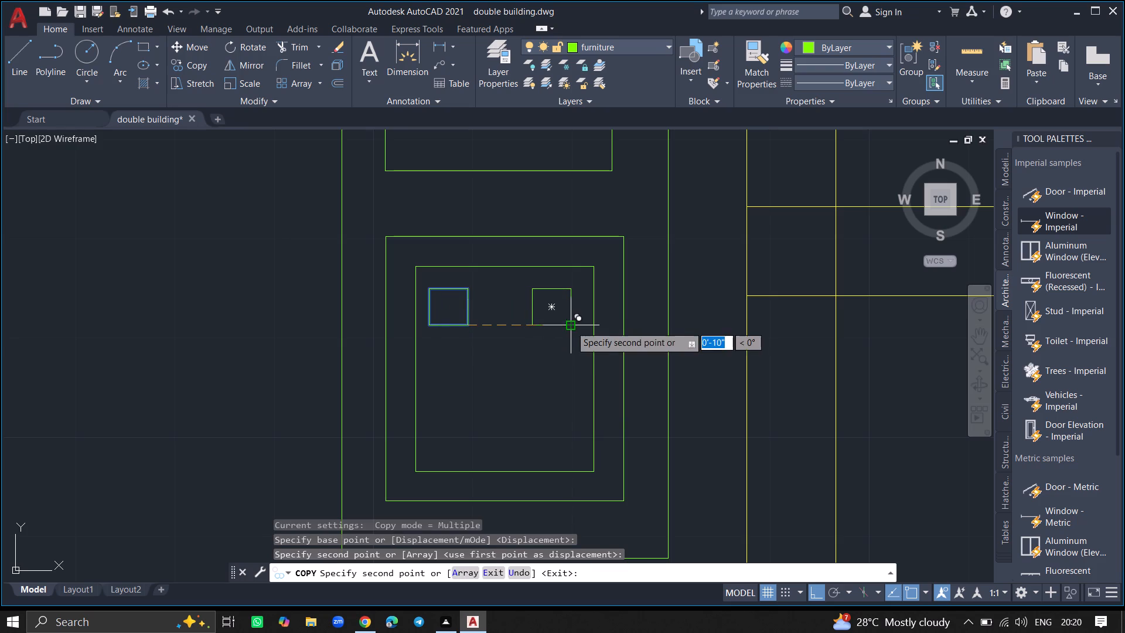
{"action": "left_click", "coordinate": [574, 457]}
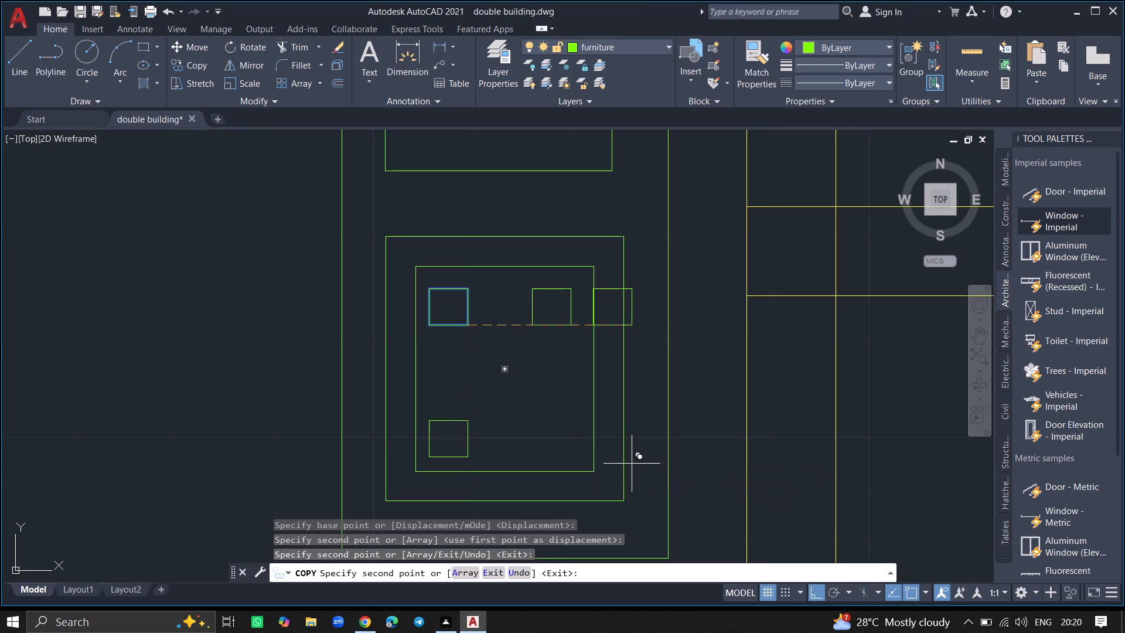
{"action": "key", "text": "Escape"}
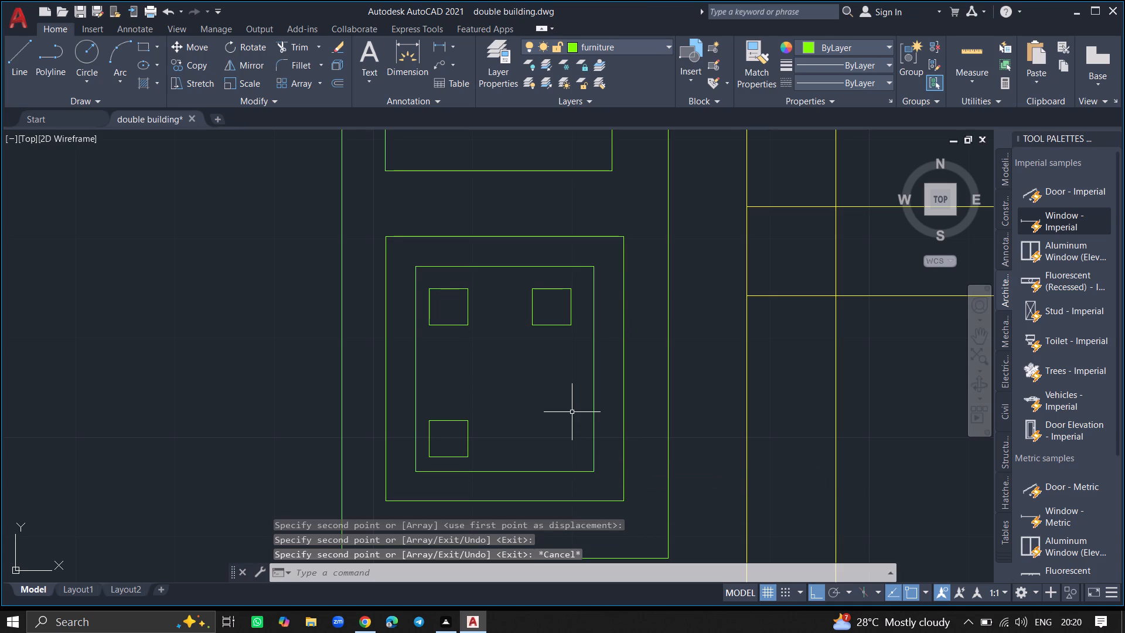
Copy the upper-right small square about 1'-2" straight down from its centre to the fourth corner.
{"action": "type", "text": "copy"}
{"action": "key", "text": "Return"}
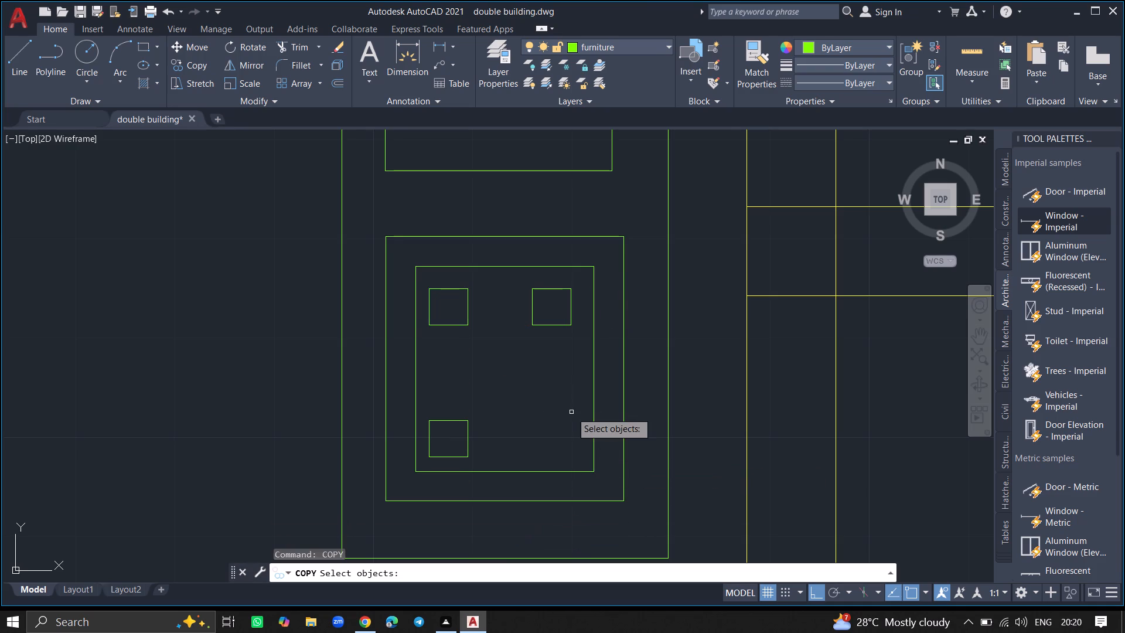
{"action": "left_click", "coordinate": [562, 326]}
{"action": "key", "text": "Return"}
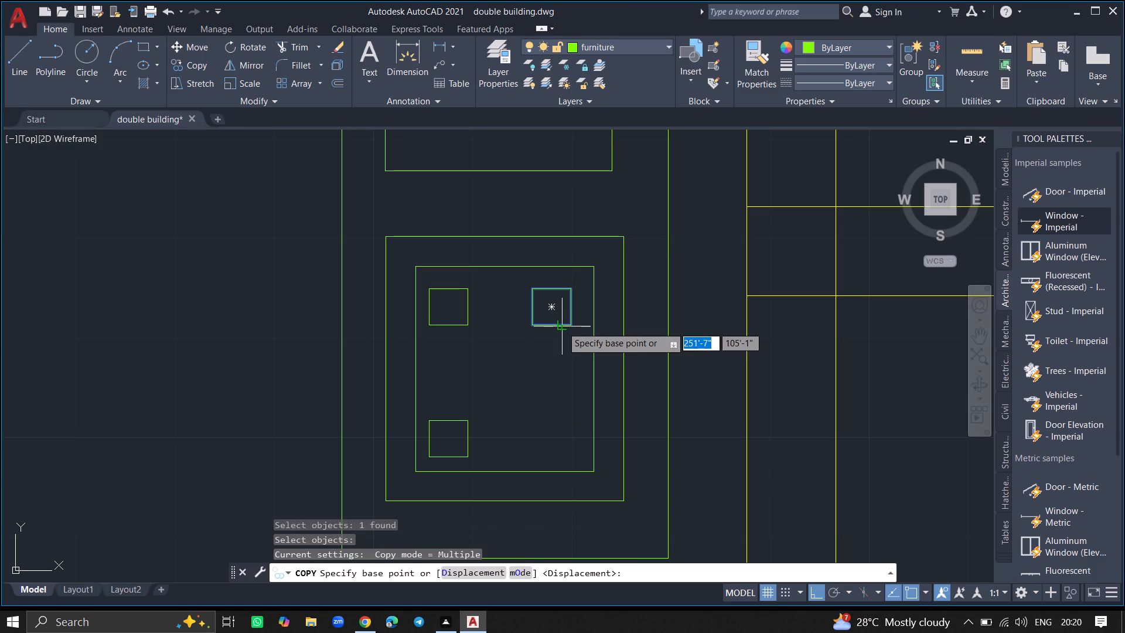
{"action": "left_click", "coordinate": [562, 326]}
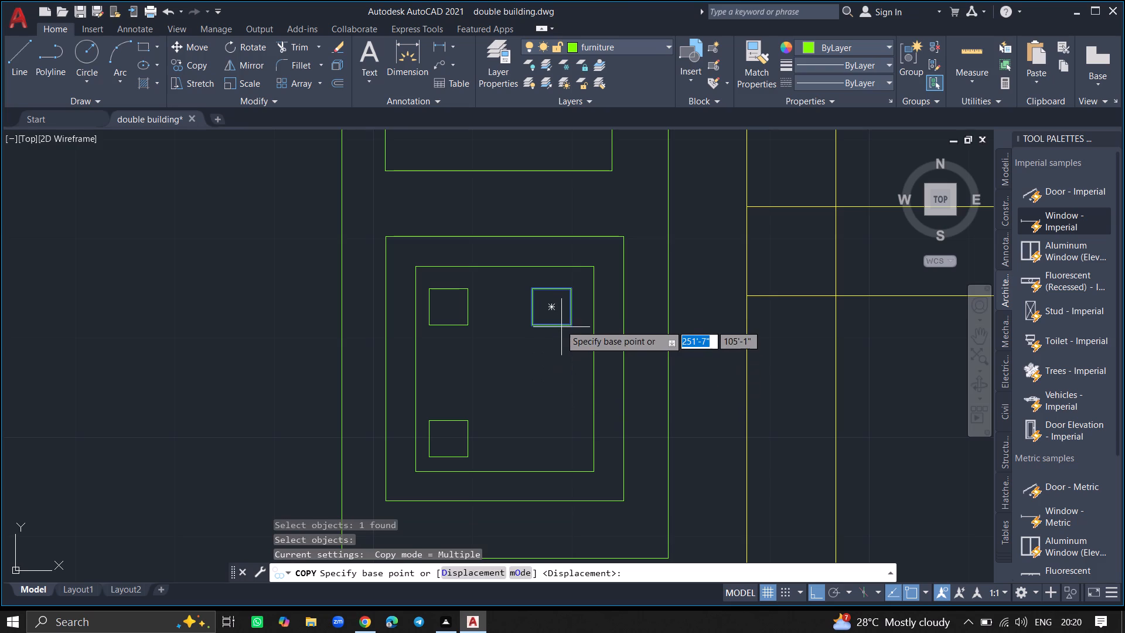
{"action": "left_click", "coordinate": [551, 306]}
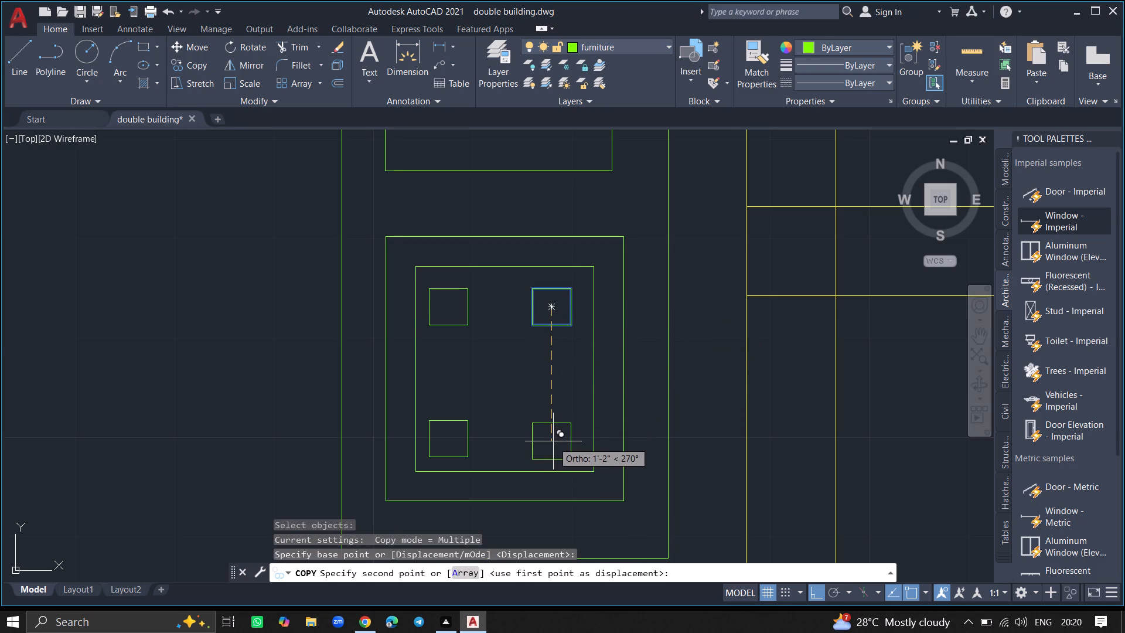
{"action": "left_click", "coordinate": [553, 440]}
{"action": "key", "text": "Return"}
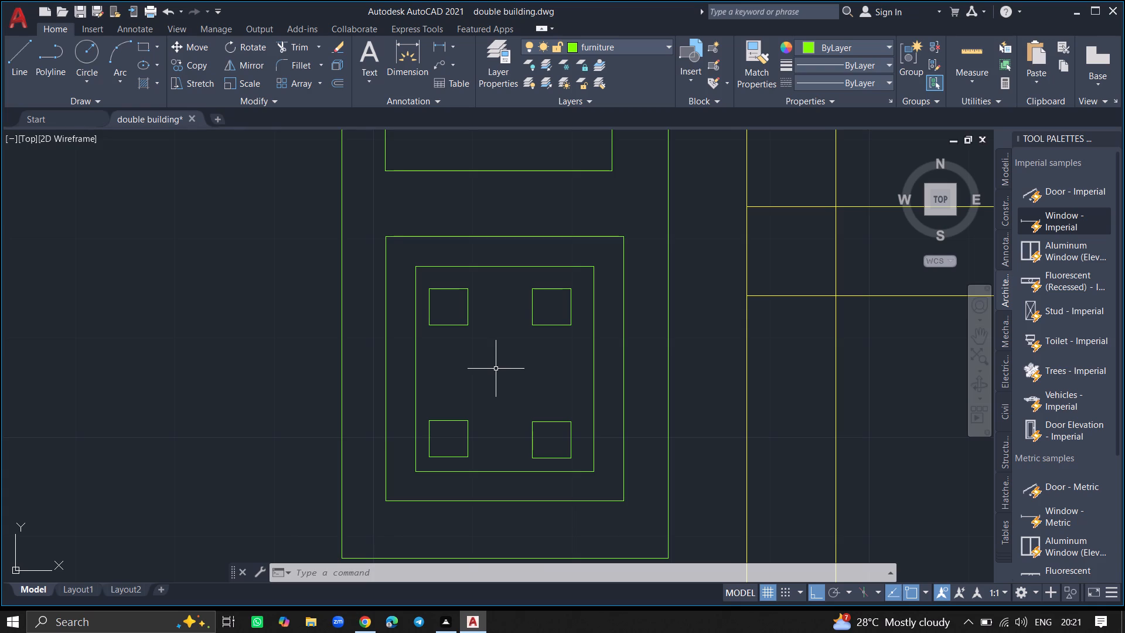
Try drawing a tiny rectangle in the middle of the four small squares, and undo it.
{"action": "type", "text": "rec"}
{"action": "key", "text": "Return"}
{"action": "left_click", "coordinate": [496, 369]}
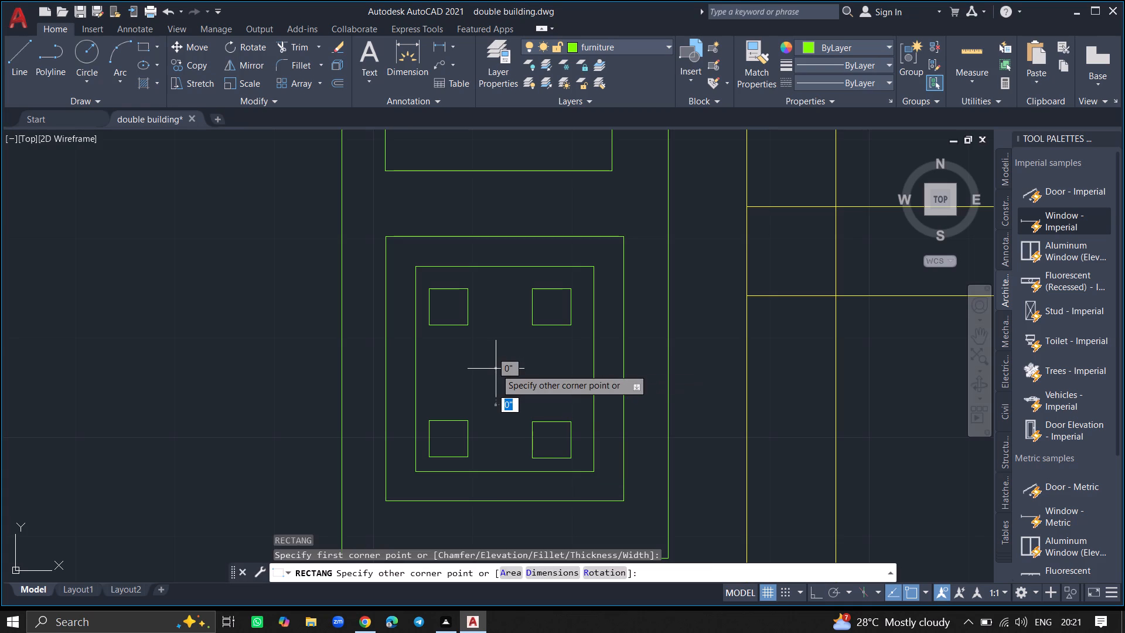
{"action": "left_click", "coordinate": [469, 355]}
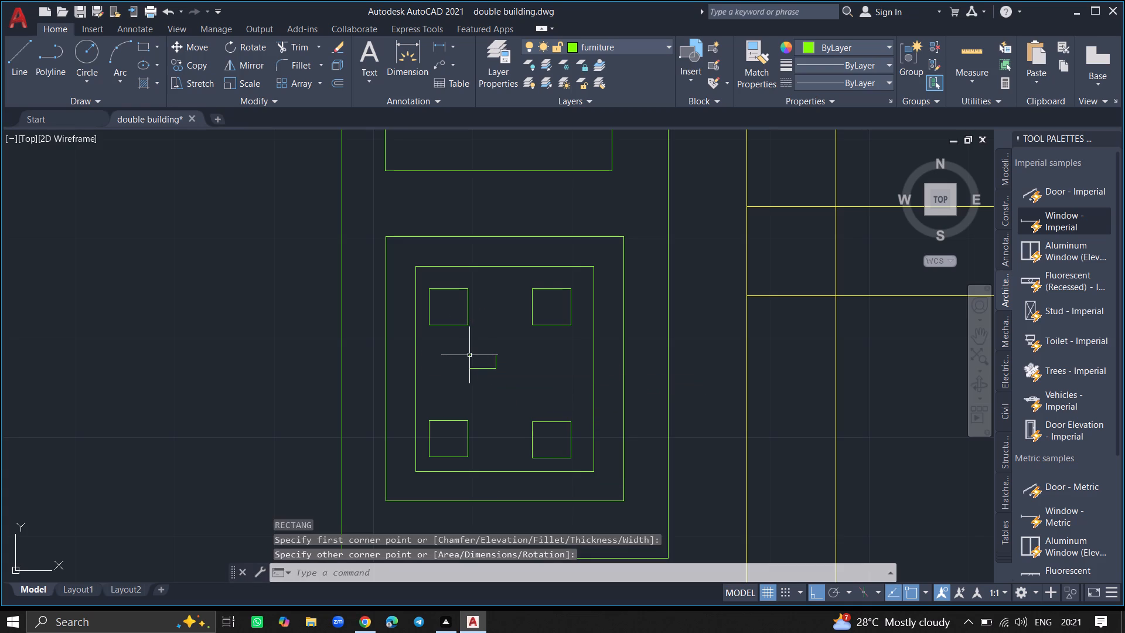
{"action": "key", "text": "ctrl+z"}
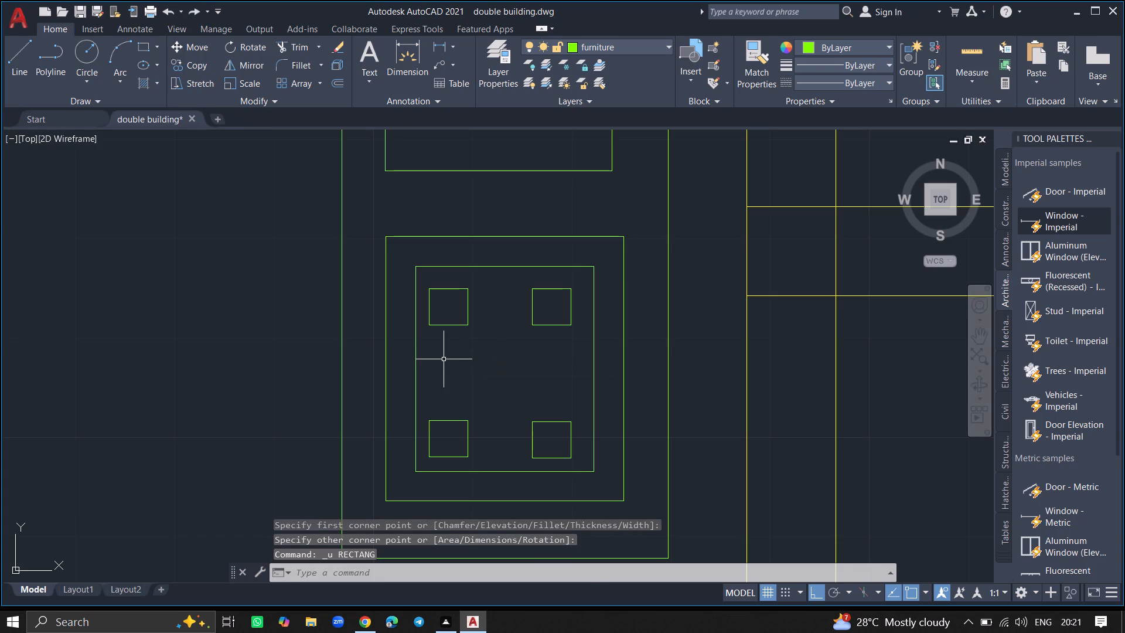
Draw a horizontal rectangle about 4" high between the upper and lower pairs of small squares.
{"action": "type", "text": "rec"}
{"action": "key", "text": "Return"}
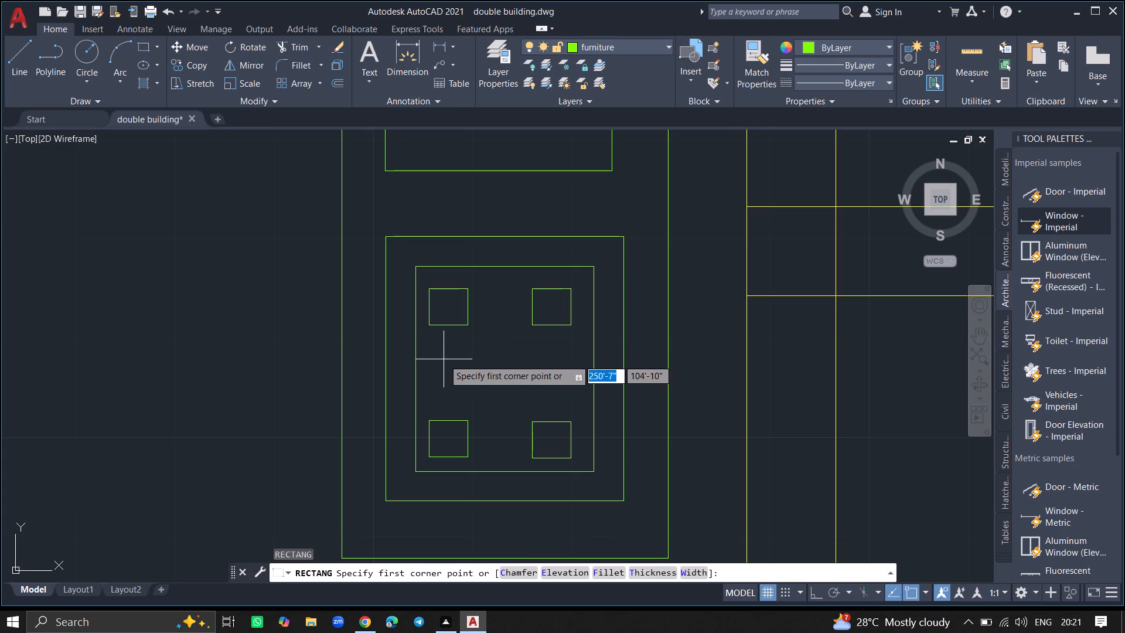
{"action": "scroll", "coordinate": [444, 359], "scroll_direction": "up", "scroll_amount": 3, "text": "ctrl"}
{"action": "left_click", "coordinate": [459, 325]}
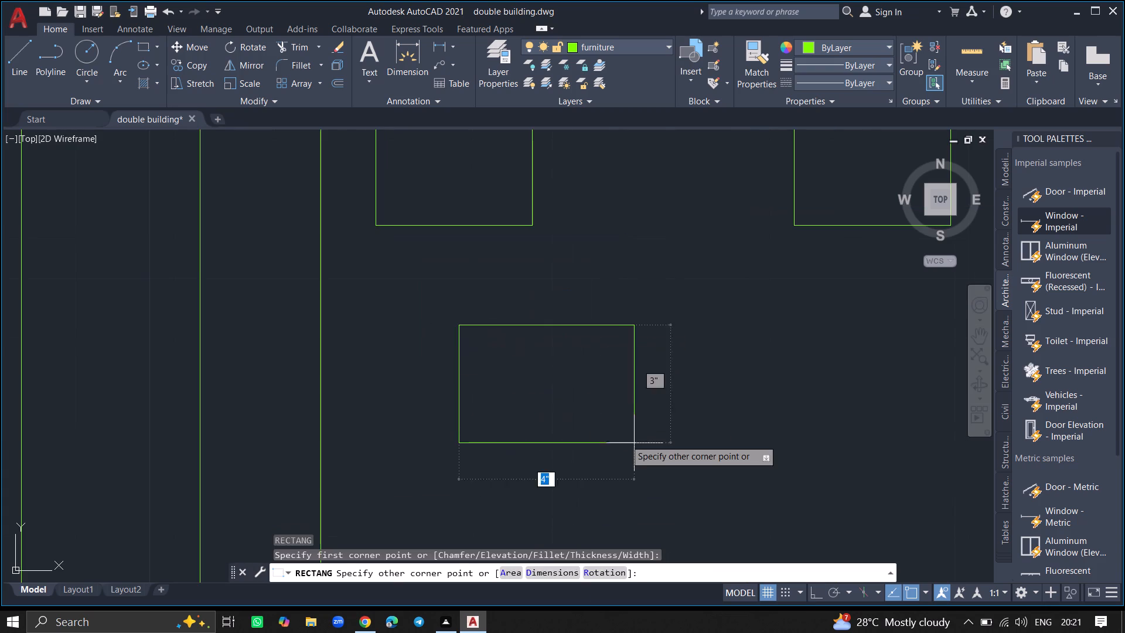
{"action": "scroll", "coordinate": [636, 444], "scroll_direction": "down", "scroll_amount": 2, "text": "ctrl"}
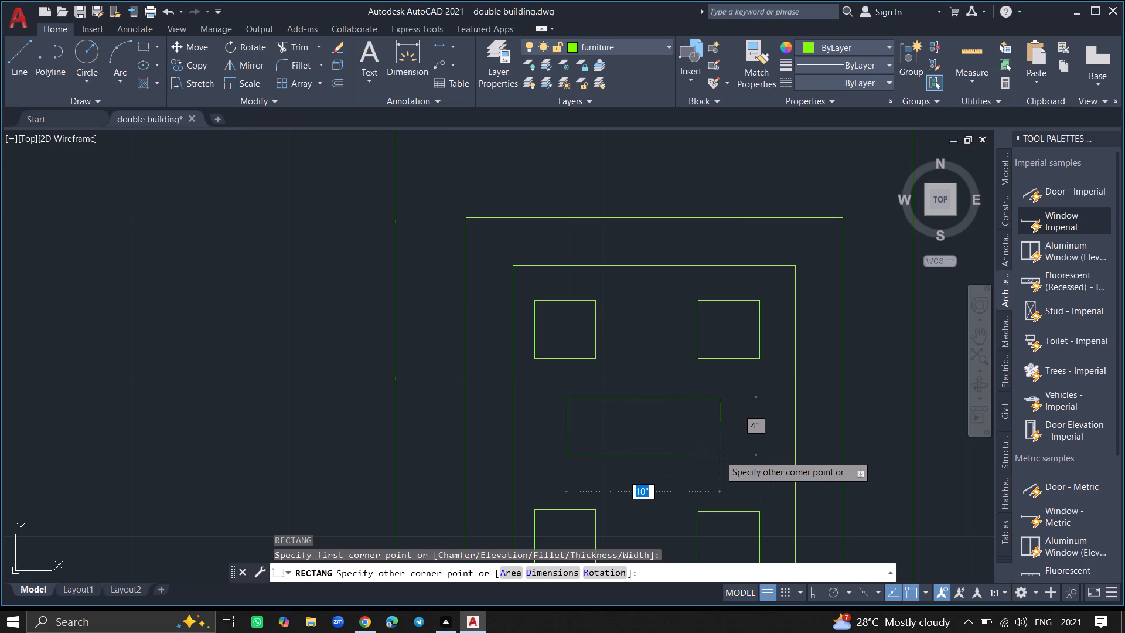
{"action": "left_click", "coordinate": [739, 455]}
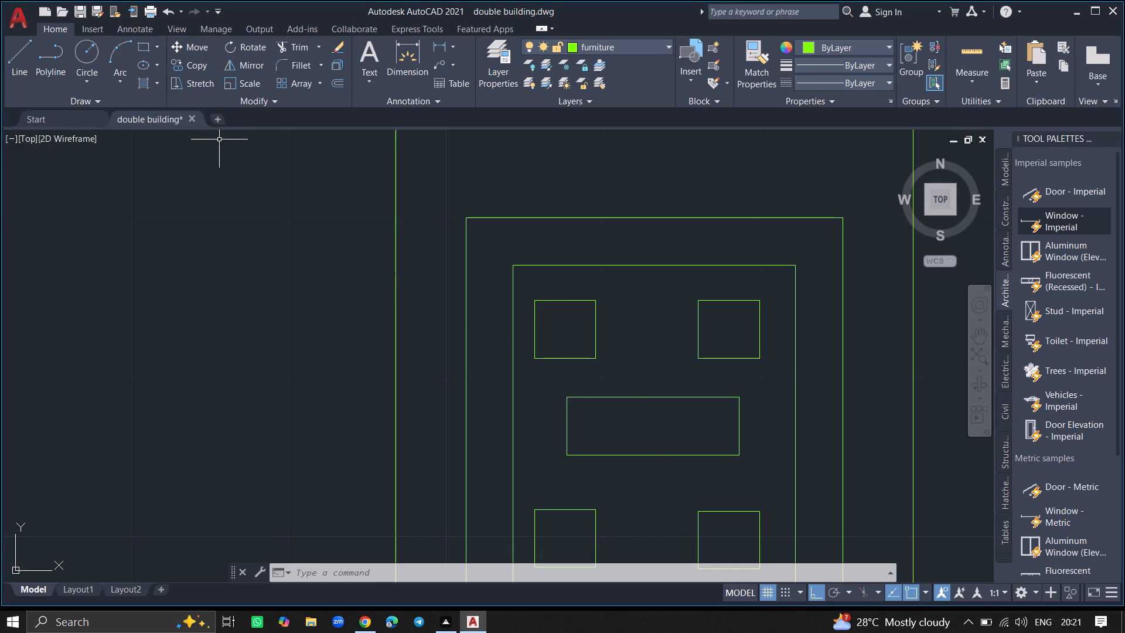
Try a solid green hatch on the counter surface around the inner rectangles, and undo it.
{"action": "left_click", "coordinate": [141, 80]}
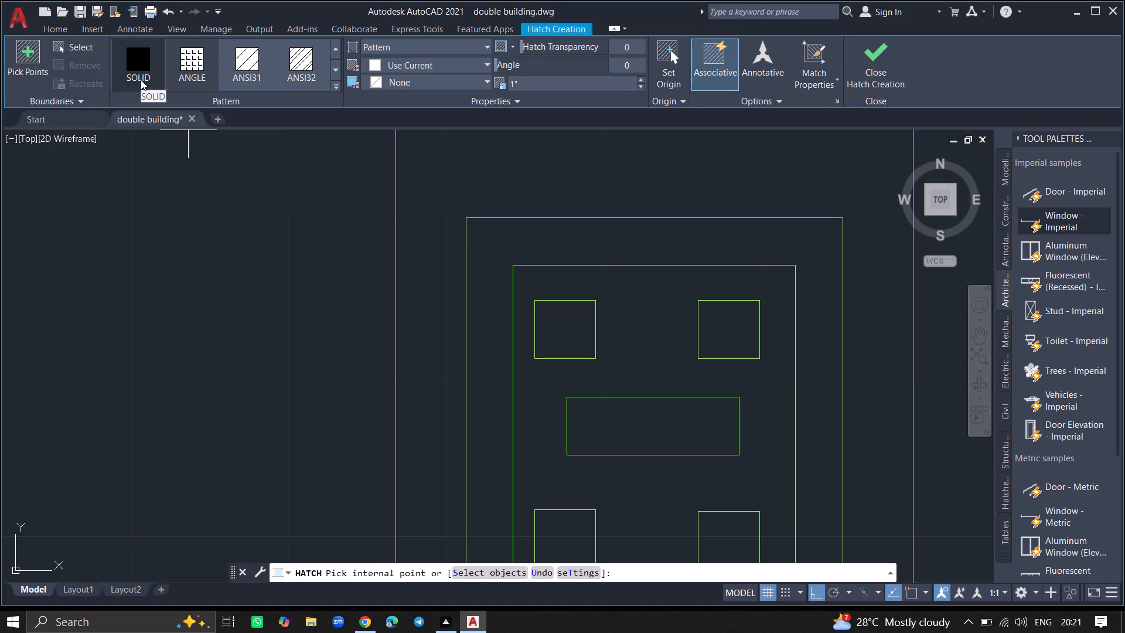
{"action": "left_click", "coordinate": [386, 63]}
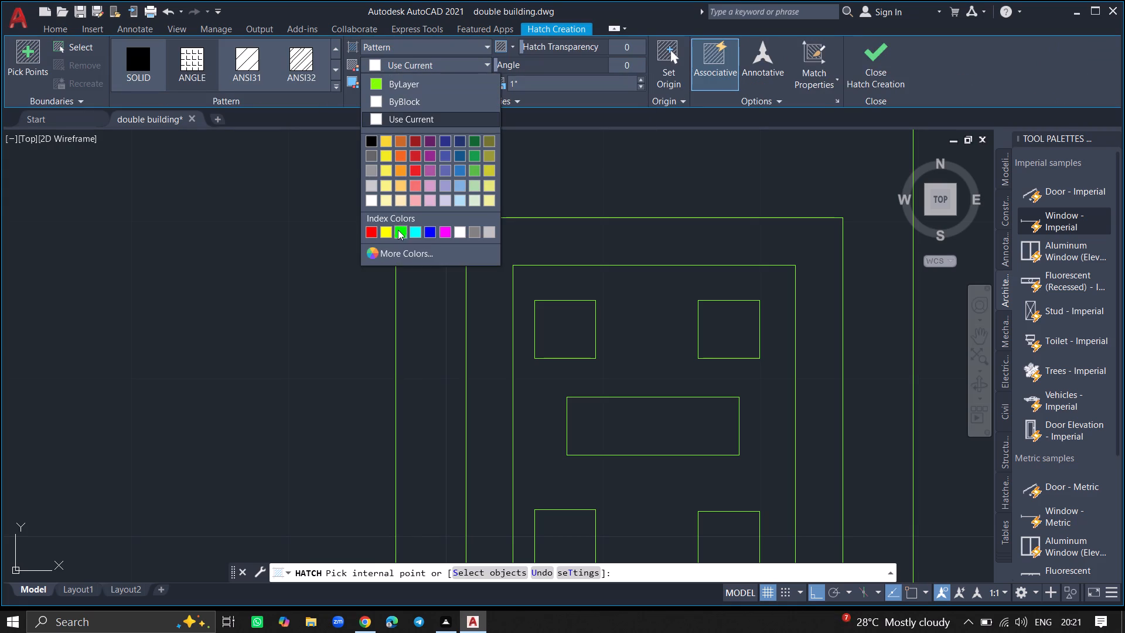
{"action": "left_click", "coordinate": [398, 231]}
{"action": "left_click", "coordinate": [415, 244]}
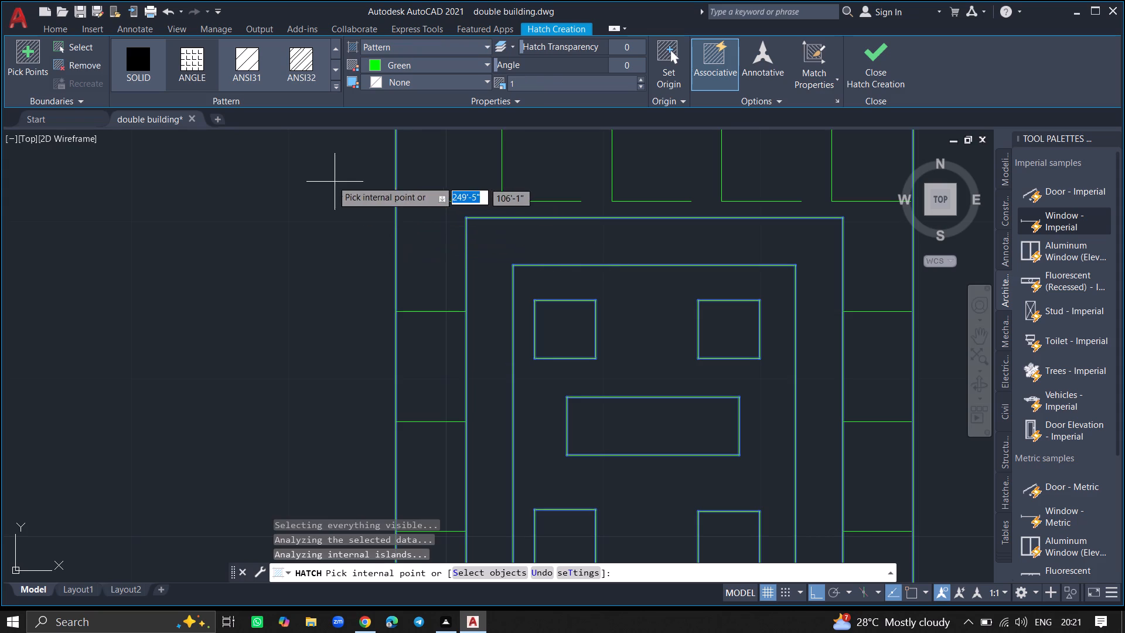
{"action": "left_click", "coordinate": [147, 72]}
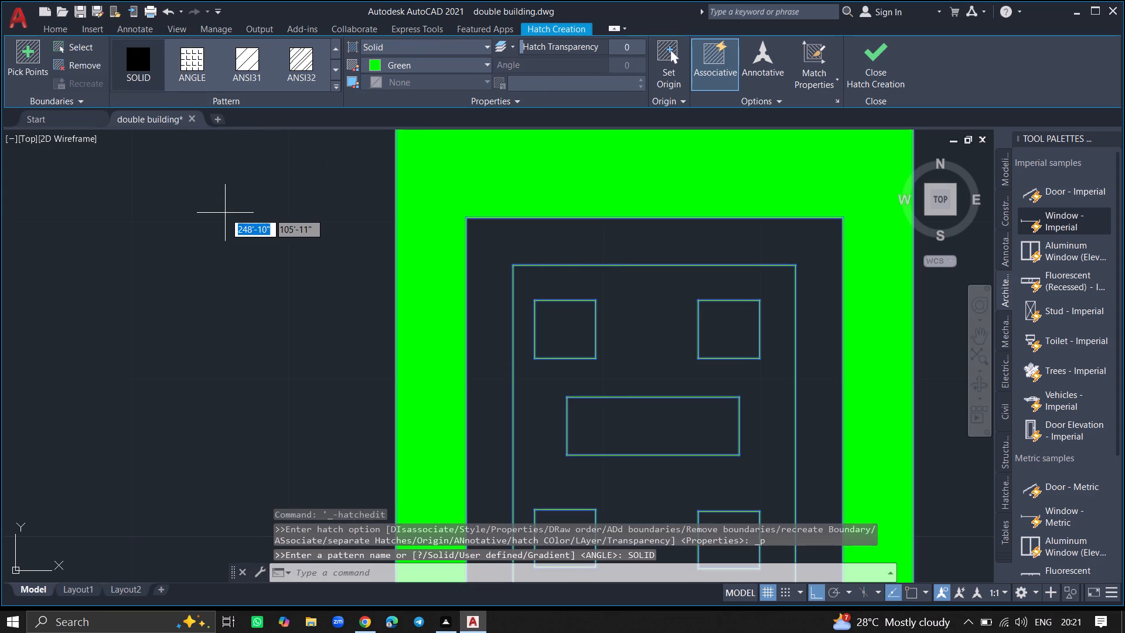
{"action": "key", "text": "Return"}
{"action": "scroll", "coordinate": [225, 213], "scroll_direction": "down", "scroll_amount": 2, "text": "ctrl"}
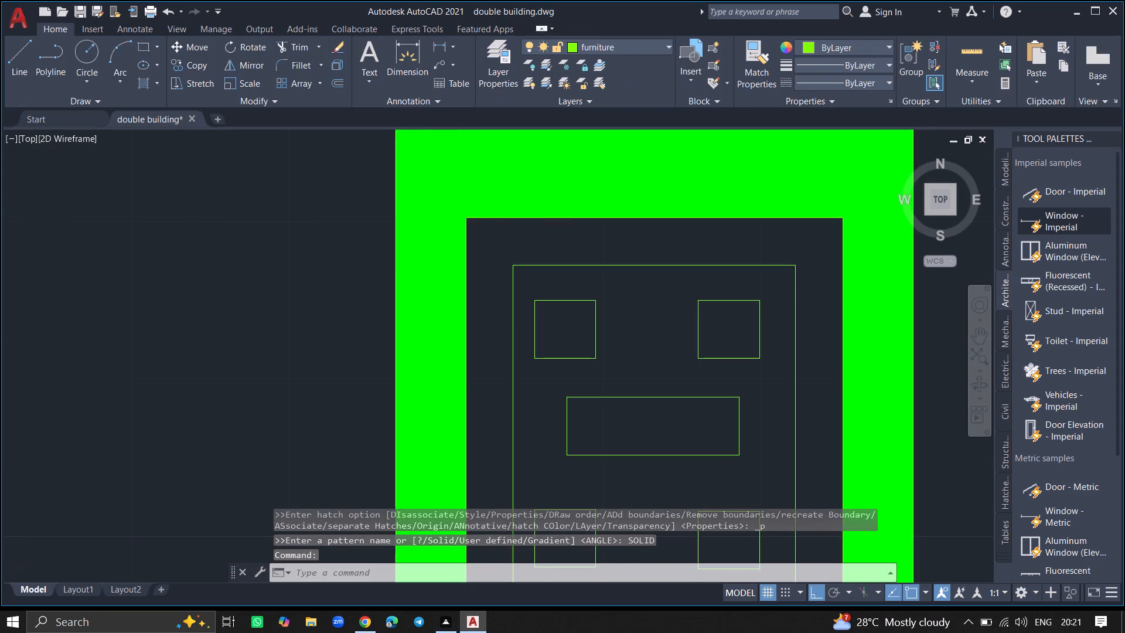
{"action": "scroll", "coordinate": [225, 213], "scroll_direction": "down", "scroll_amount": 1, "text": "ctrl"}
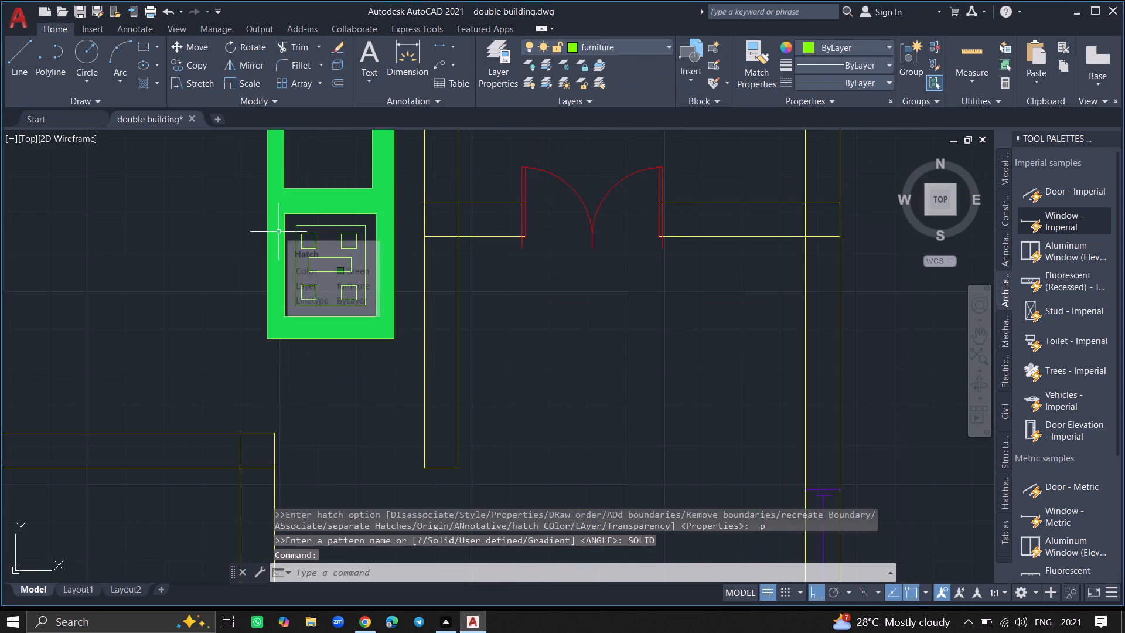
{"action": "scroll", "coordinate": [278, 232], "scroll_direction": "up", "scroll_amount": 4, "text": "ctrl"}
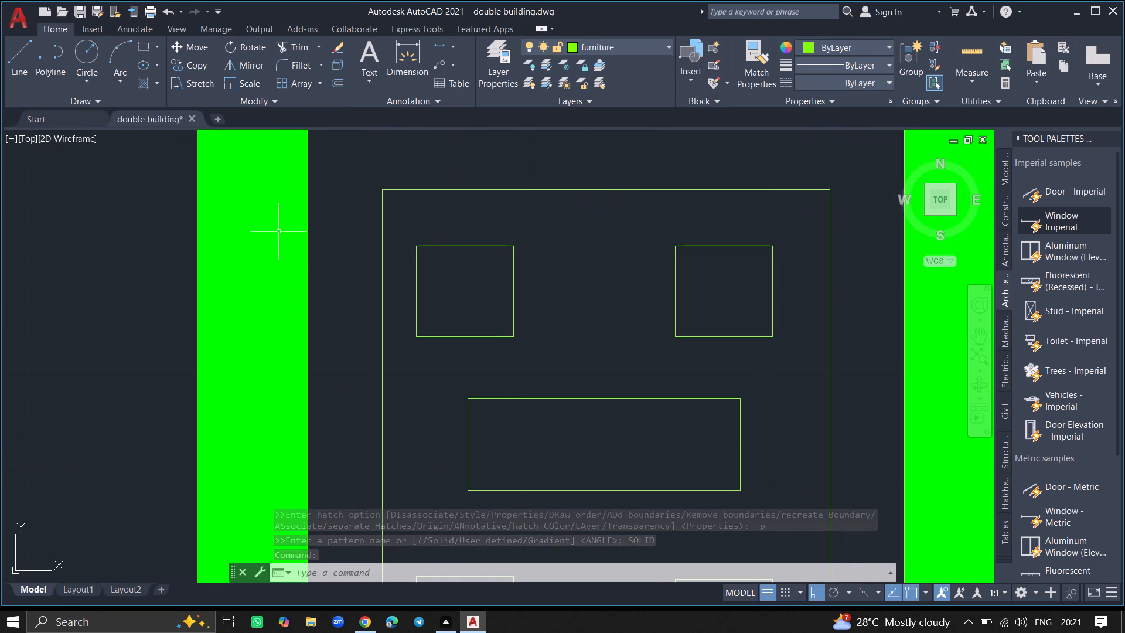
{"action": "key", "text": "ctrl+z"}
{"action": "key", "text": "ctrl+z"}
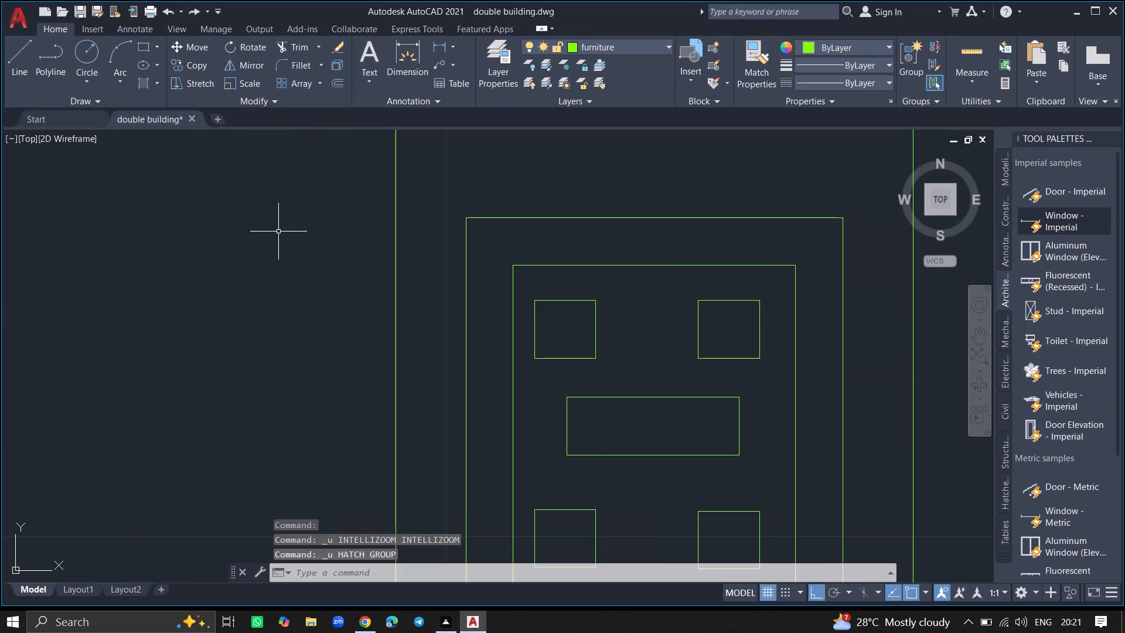
Draw a circle of about 2" radius at the centre of the counter's middle rectangle.
{"action": "scroll", "coordinate": [278, 232], "scroll_direction": "down", "scroll_amount": 6, "text": "ctrl"}
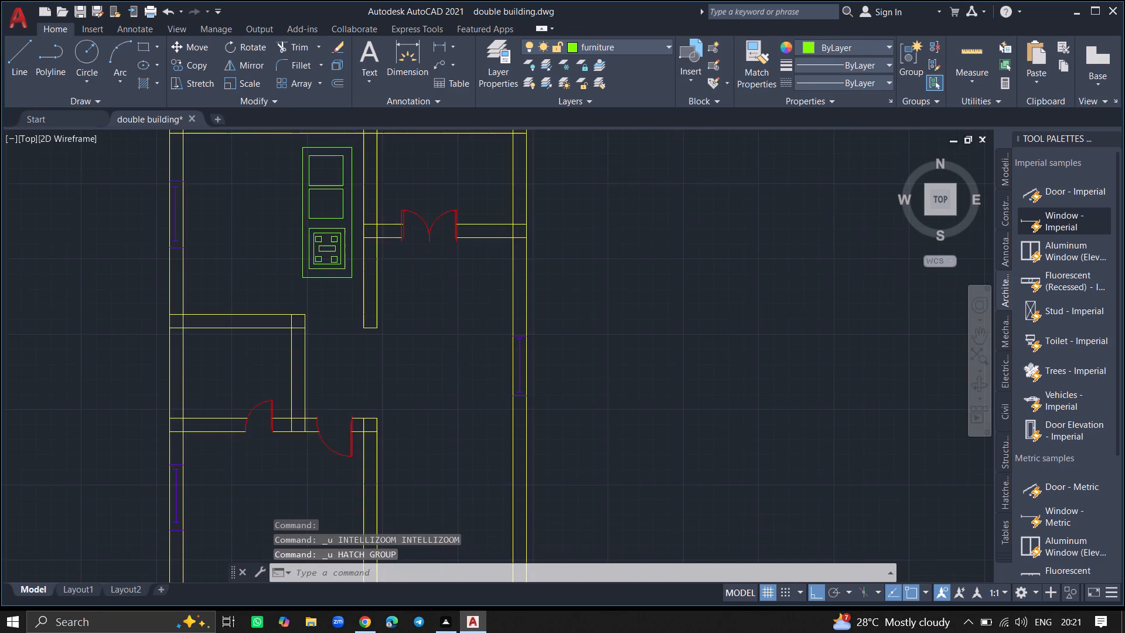
{"action": "scroll", "coordinate": [309, 188], "scroll_direction": "up", "scroll_amount": 1, "text": "ctrl"}
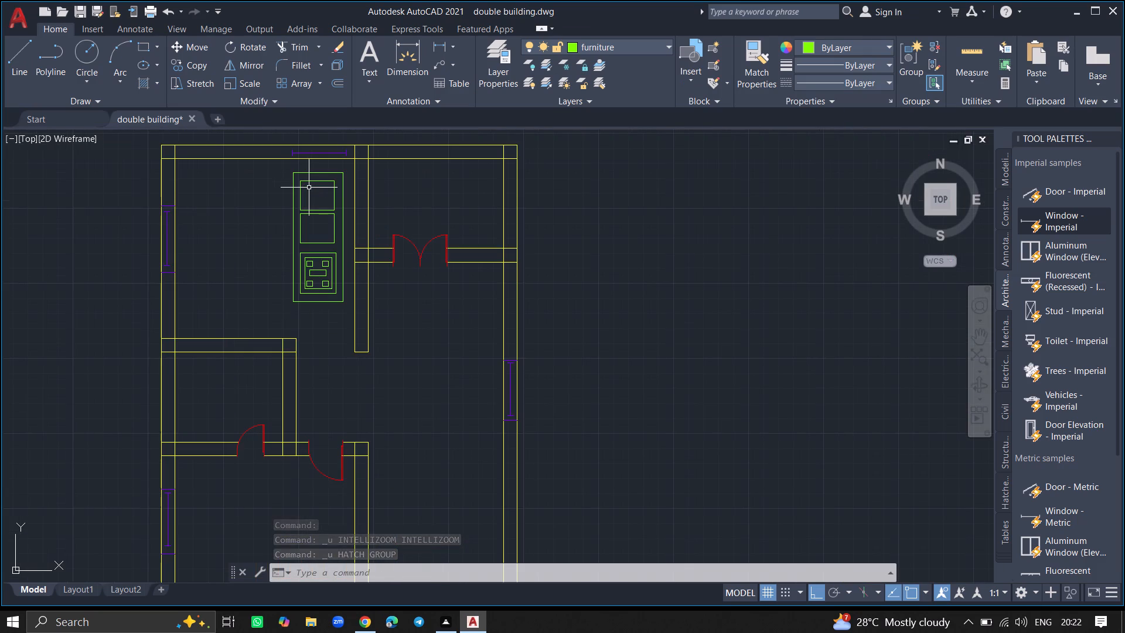
{"action": "scroll", "coordinate": [313, 211], "scroll_direction": "up", "scroll_amount": 2, "text": "ctrl"}
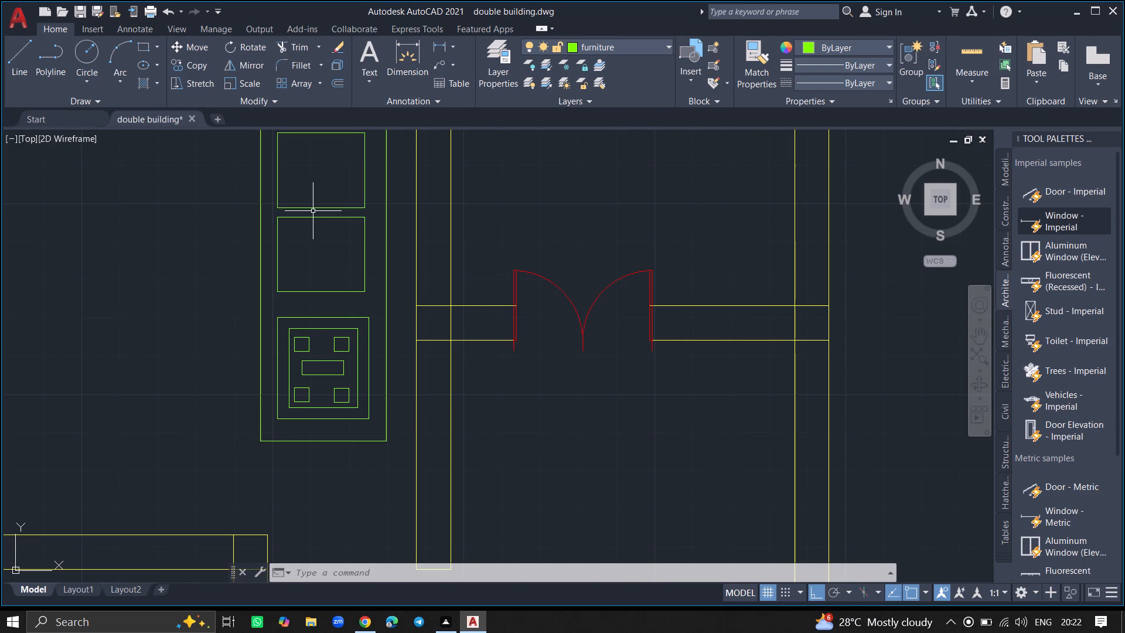
{"action": "key", "text": "c"}
{"action": "key", "text": "Return"}
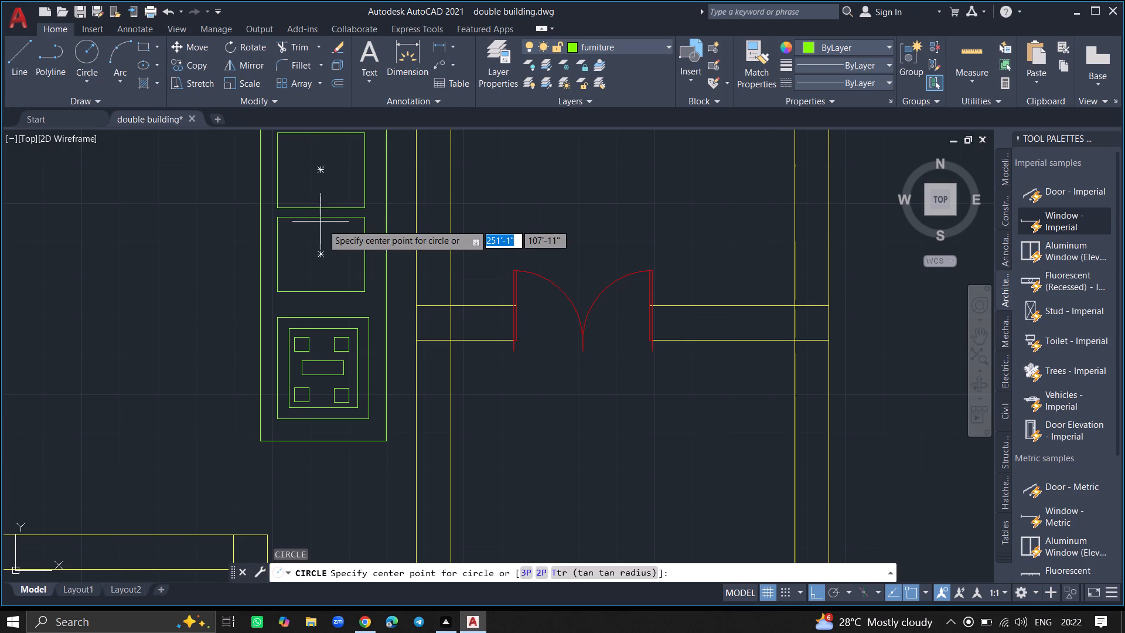
{"action": "left_click", "coordinate": [319, 254]}
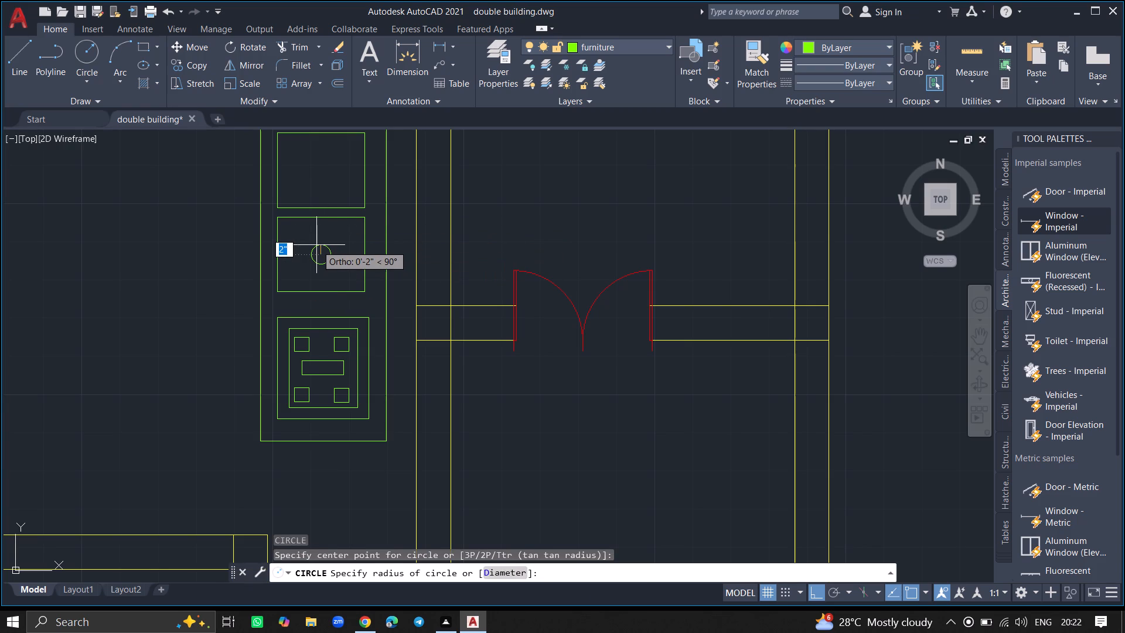
{"action": "left_click", "coordinate": [316, 245]}
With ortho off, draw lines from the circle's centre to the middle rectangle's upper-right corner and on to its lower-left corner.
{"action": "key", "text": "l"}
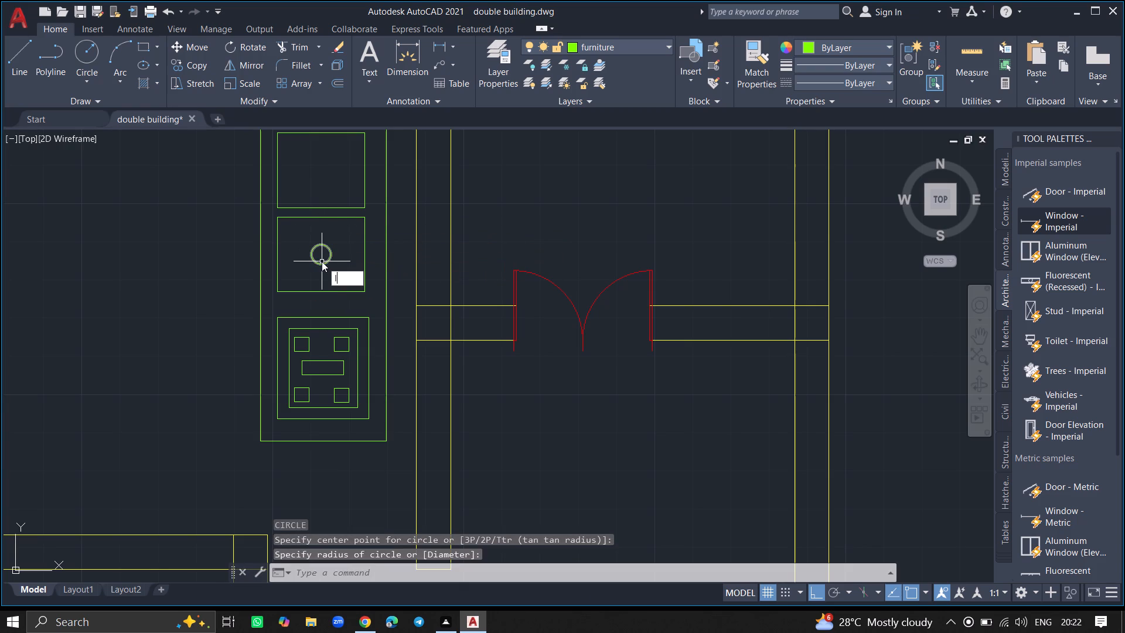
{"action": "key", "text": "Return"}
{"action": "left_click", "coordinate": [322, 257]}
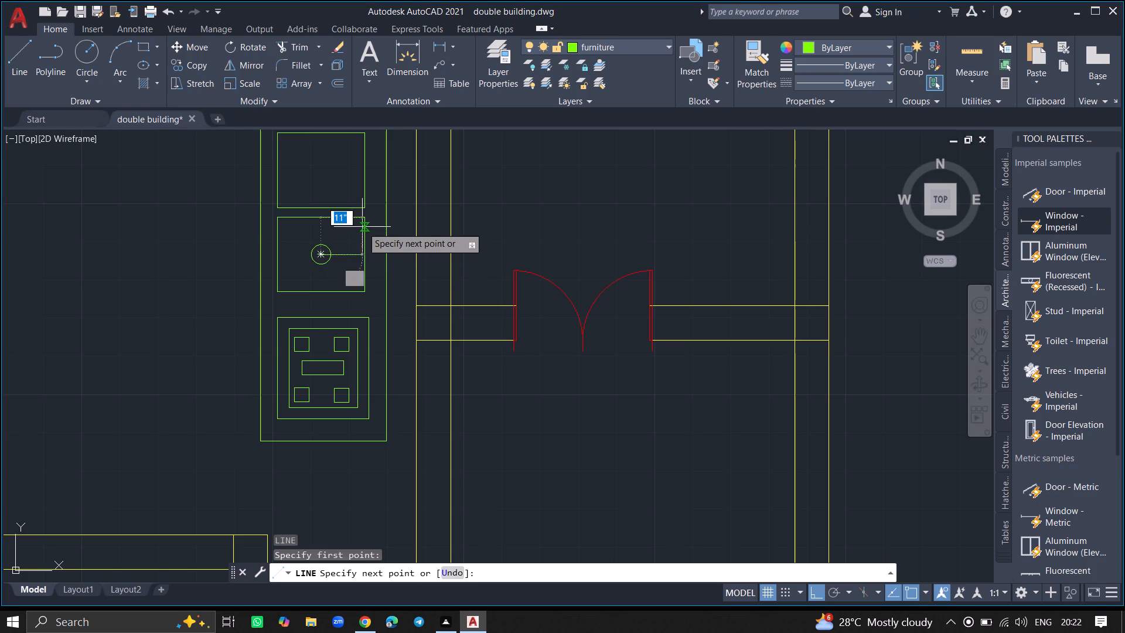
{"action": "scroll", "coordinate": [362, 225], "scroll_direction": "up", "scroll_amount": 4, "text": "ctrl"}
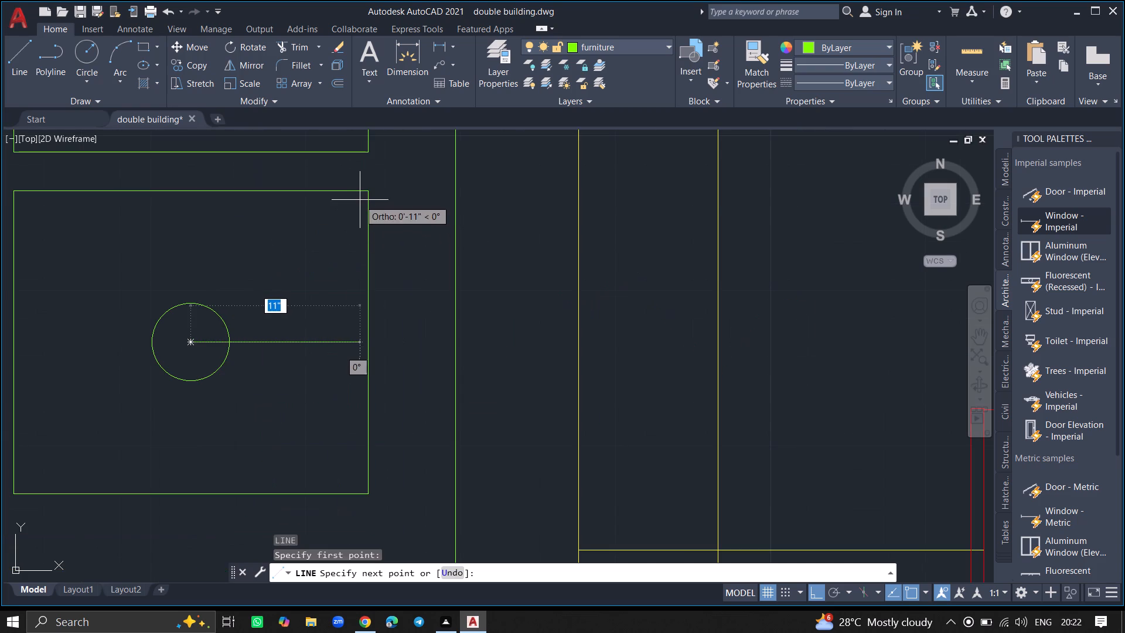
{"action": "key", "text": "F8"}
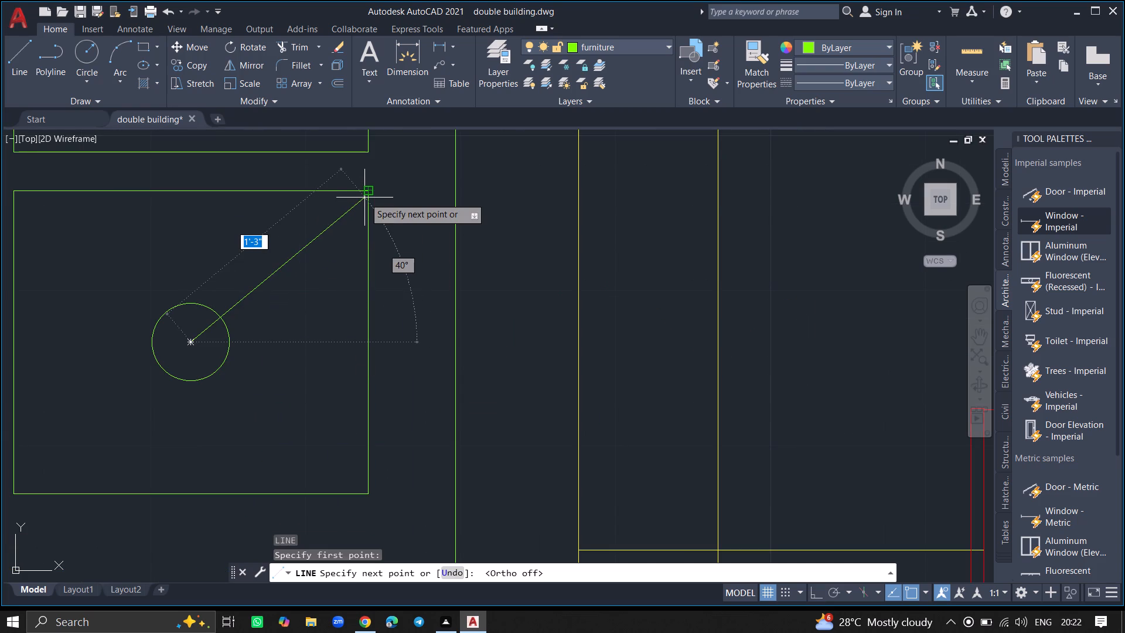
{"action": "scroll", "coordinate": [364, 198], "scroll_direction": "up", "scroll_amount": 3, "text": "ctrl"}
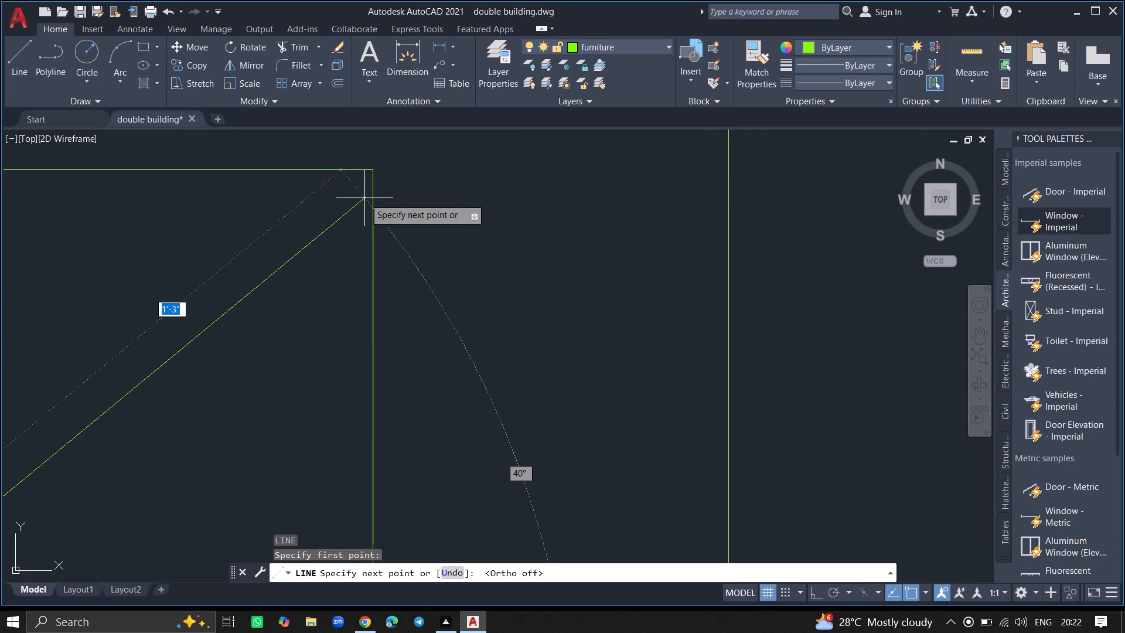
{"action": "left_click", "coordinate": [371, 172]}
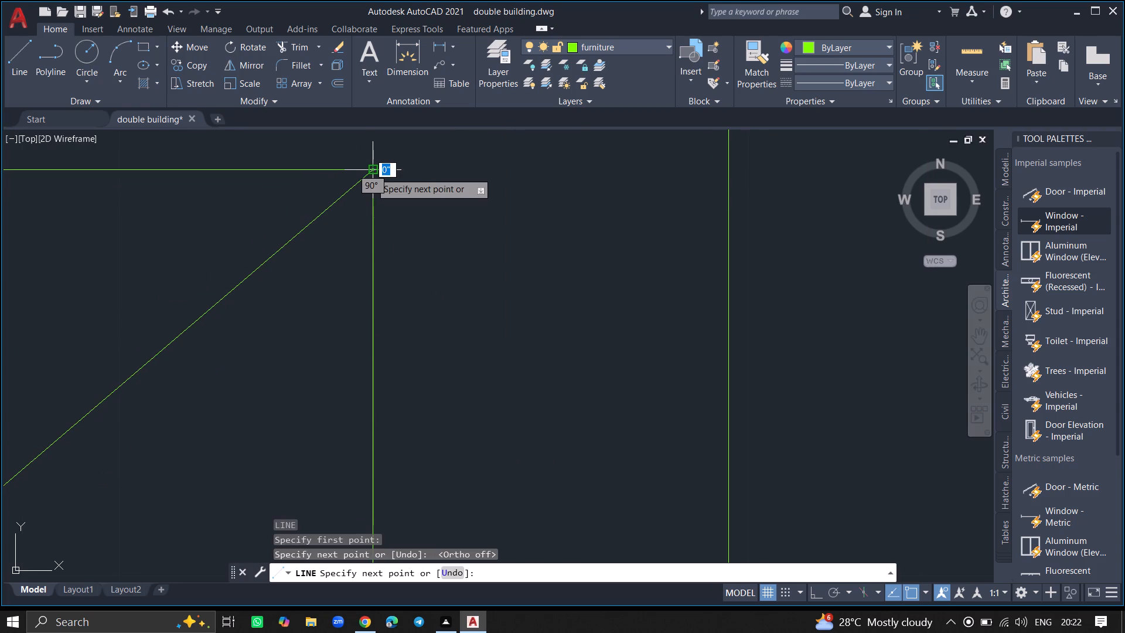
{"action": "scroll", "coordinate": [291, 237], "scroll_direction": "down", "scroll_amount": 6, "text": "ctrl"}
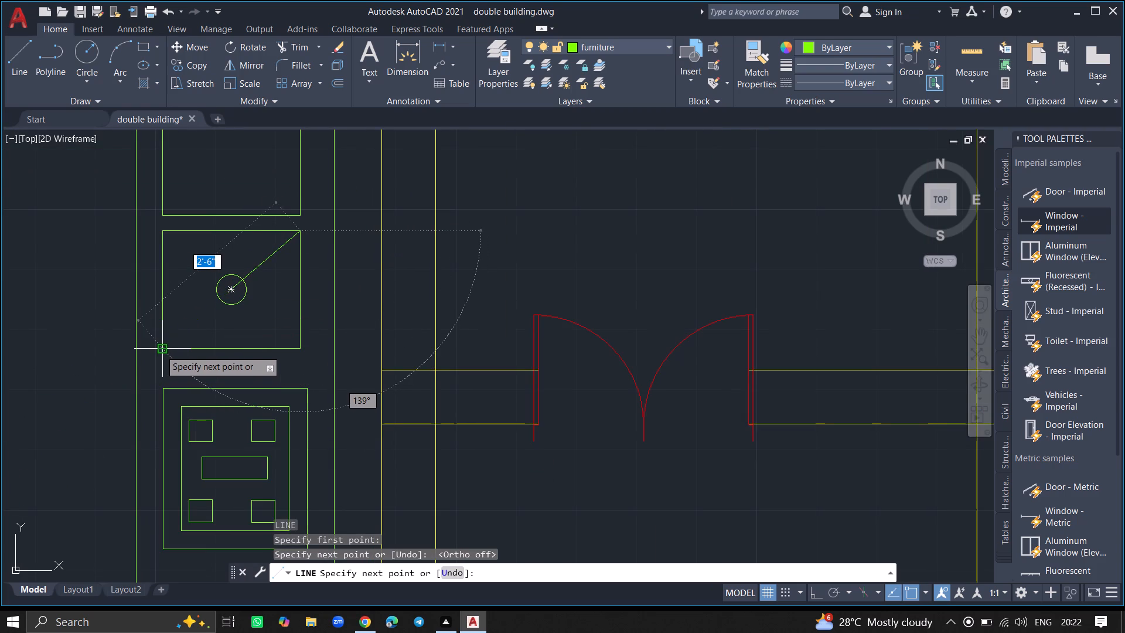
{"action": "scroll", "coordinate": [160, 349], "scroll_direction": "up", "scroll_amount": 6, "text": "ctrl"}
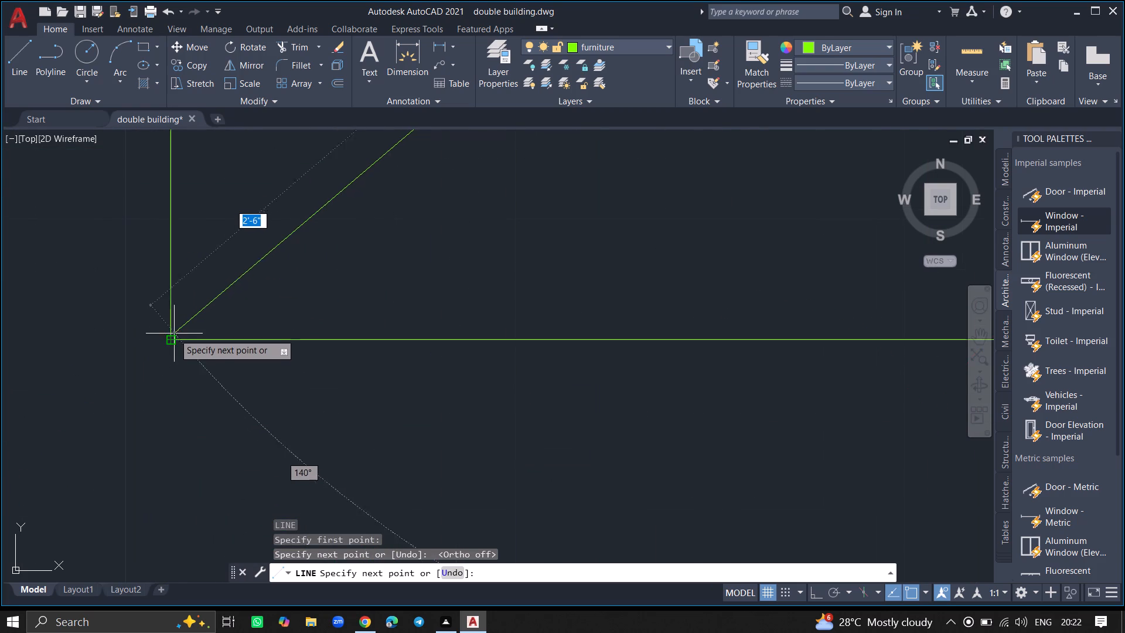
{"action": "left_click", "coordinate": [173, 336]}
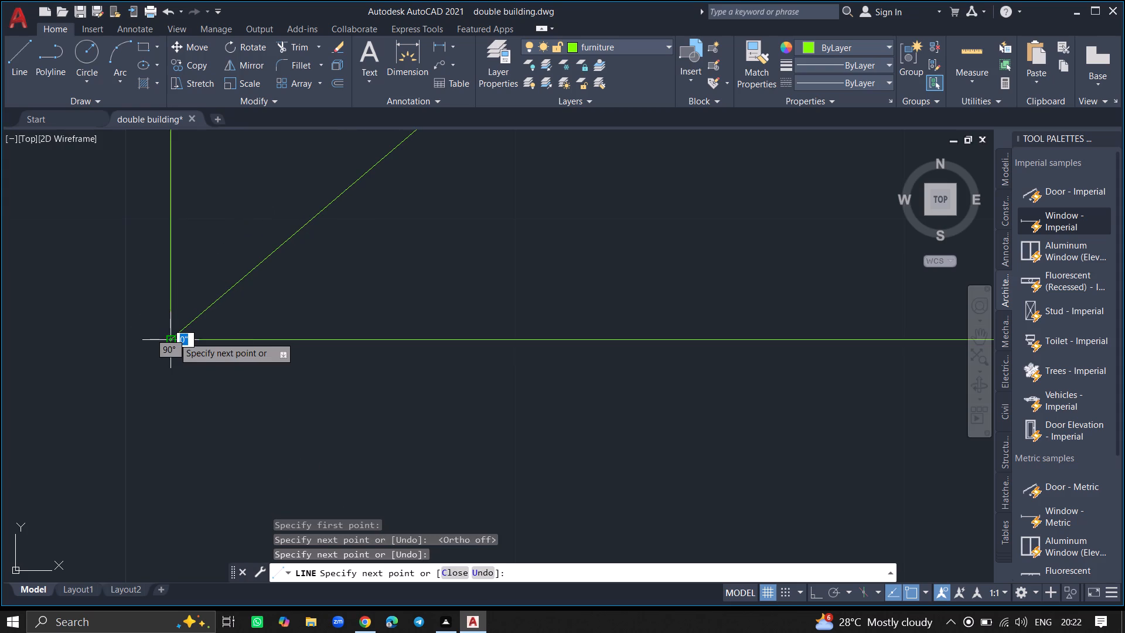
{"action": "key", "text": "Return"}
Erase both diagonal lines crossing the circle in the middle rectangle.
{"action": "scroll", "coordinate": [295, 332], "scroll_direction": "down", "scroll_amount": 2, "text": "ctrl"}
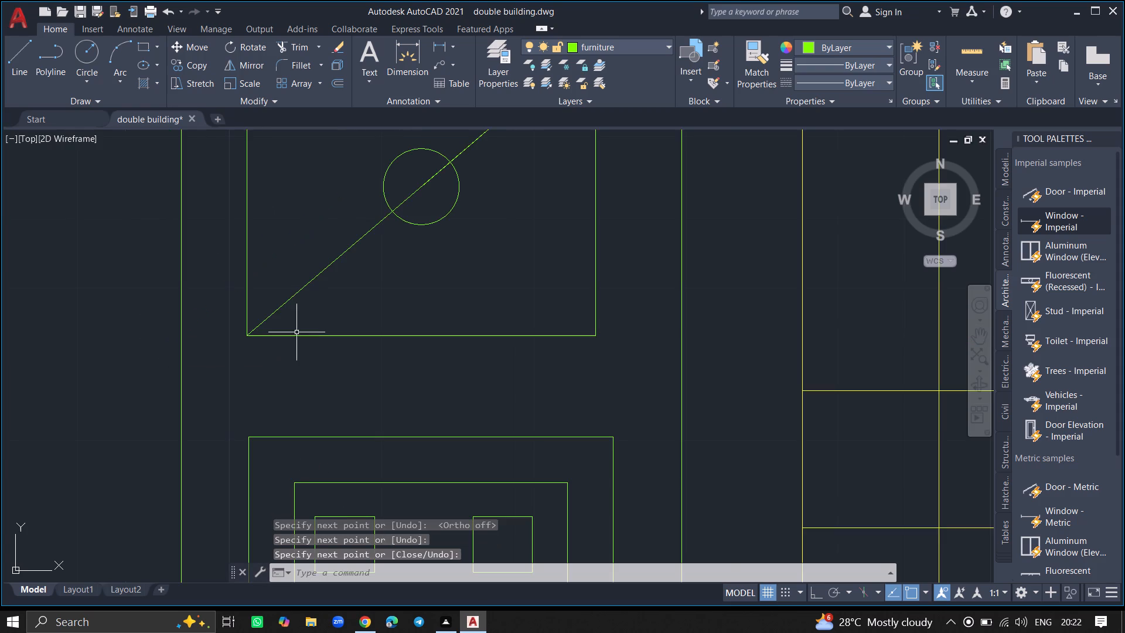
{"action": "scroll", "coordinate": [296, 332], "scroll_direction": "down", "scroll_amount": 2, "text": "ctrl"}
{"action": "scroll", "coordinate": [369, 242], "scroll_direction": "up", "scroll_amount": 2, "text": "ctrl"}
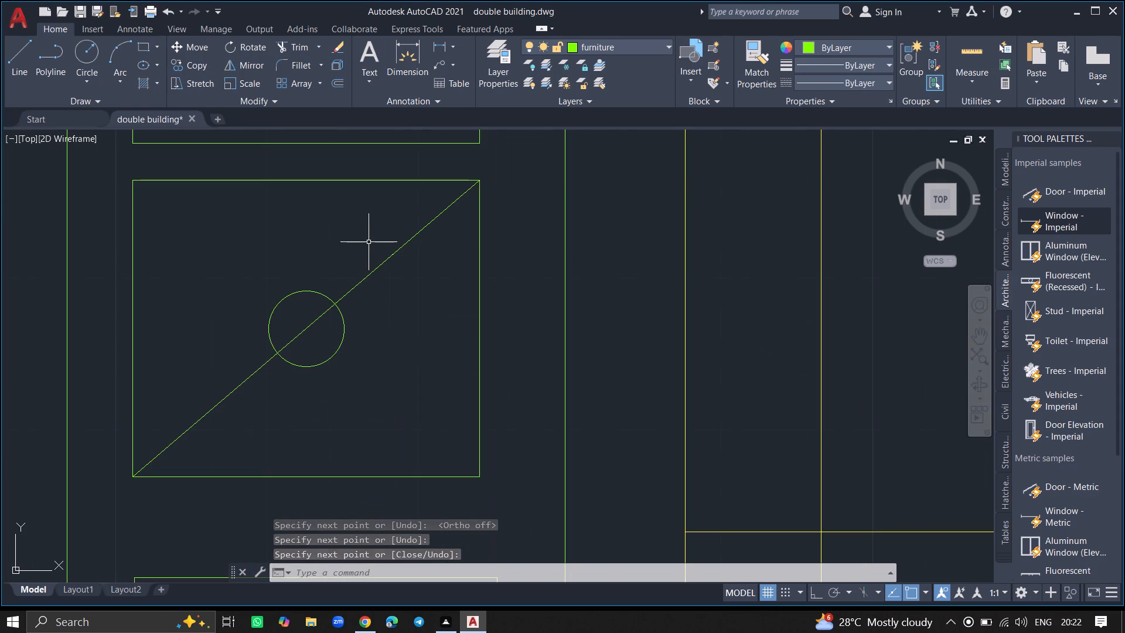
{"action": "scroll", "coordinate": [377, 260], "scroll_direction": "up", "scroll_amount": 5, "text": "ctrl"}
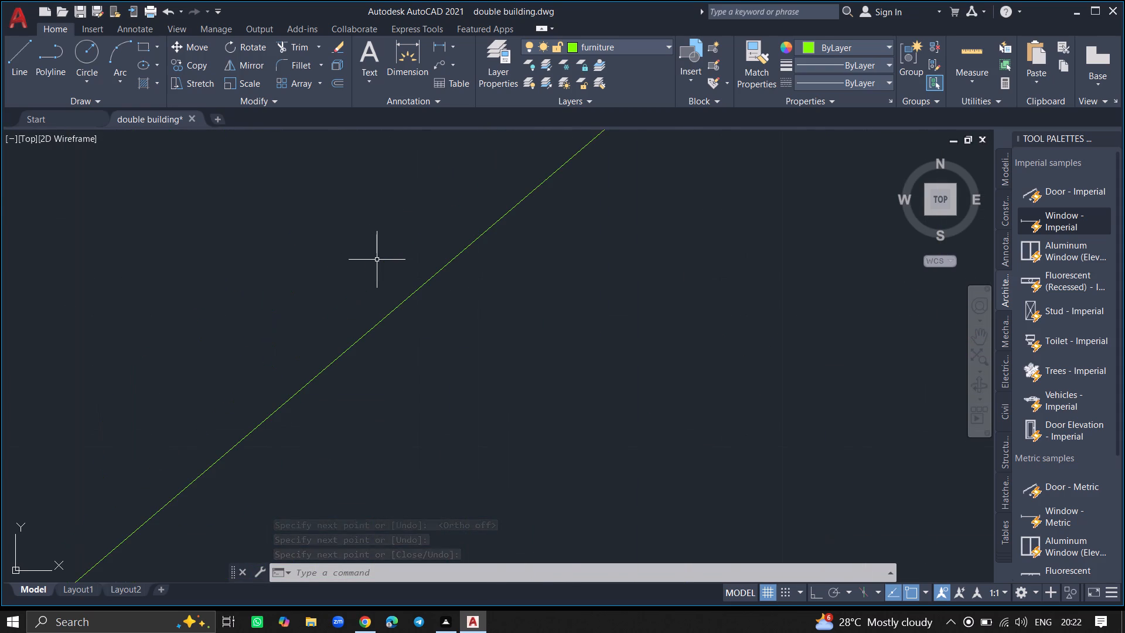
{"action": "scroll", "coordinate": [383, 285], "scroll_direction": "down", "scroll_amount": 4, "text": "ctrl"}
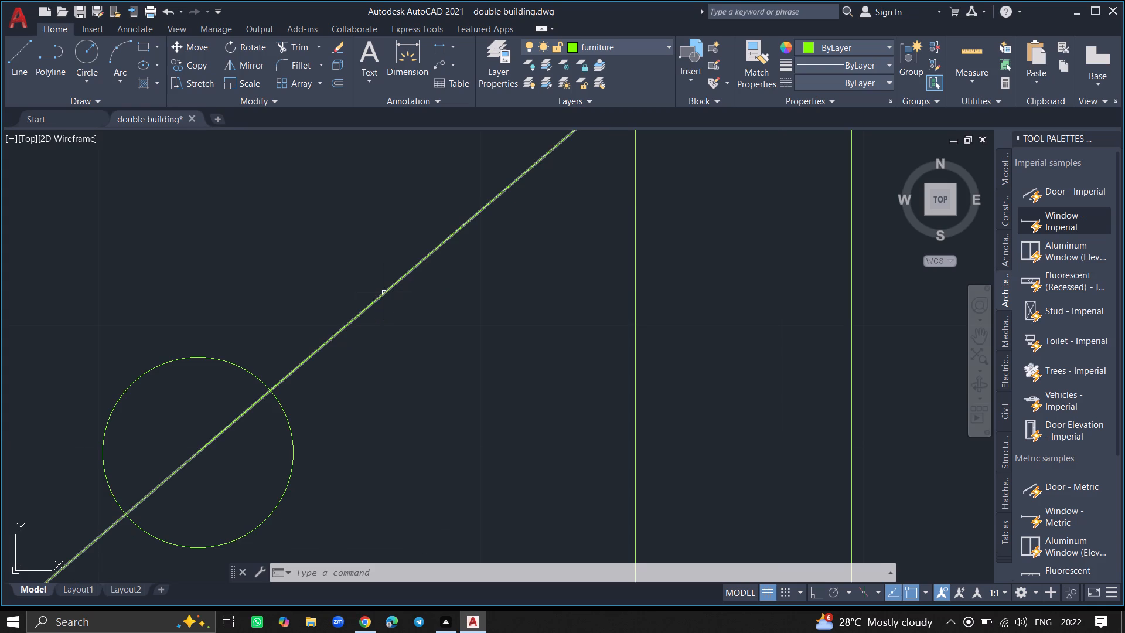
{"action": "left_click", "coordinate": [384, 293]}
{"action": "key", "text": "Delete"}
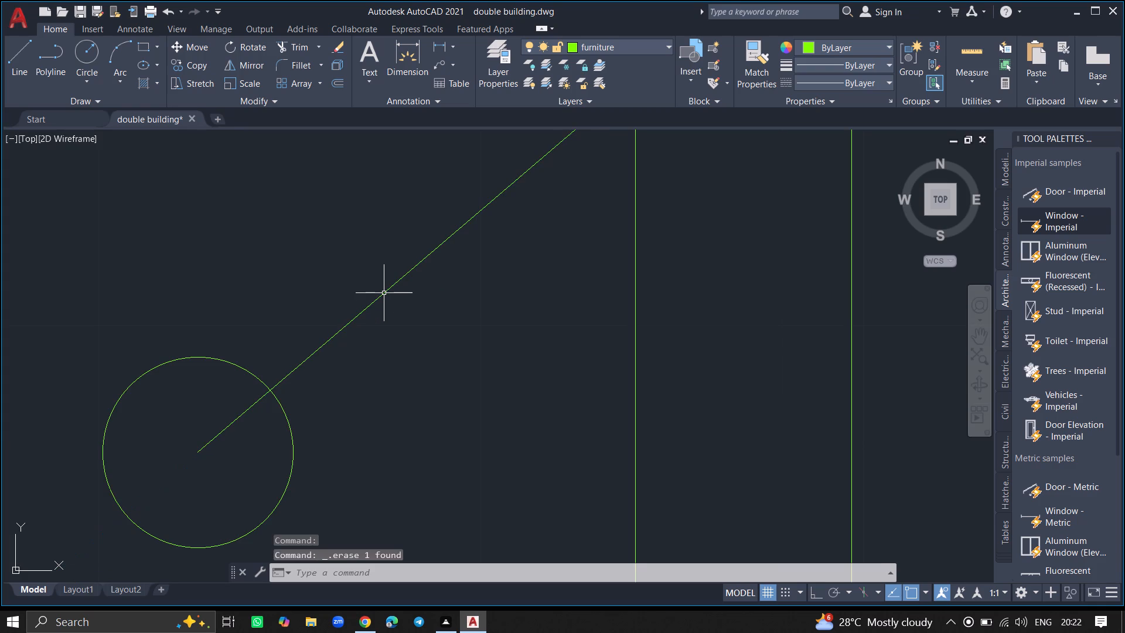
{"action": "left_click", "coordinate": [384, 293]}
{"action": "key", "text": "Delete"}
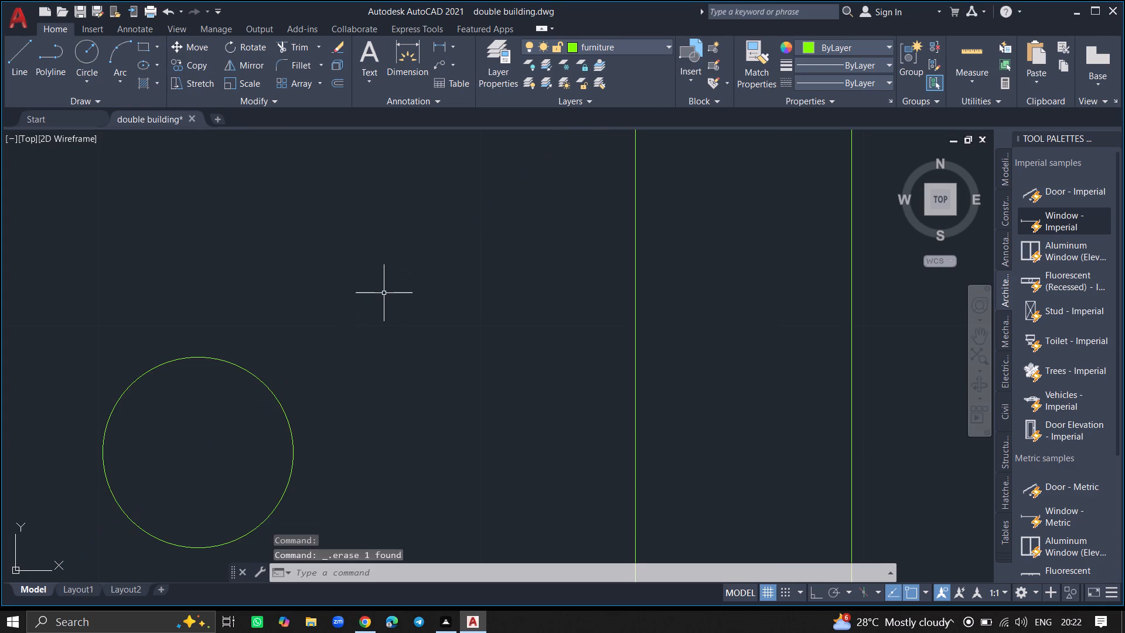
Draw separate lines from the circle's centre to the middle rectangle's upper-right and lower-left corners.
{"action": "key", "text": "l"}
{"action": "key", "text": "Return"}
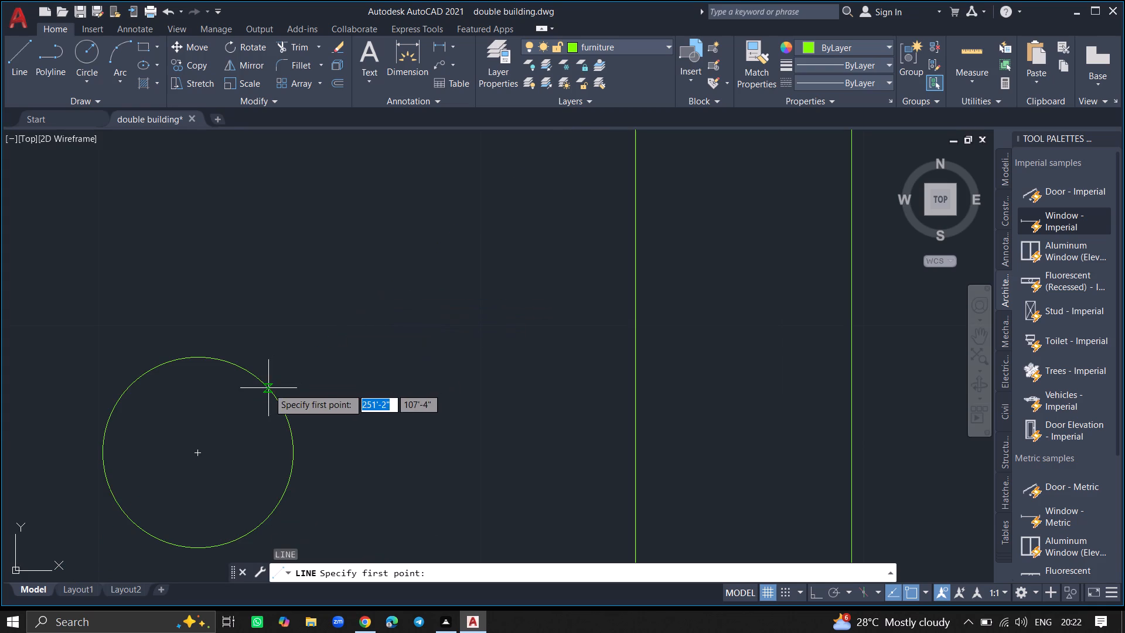
{"action": "left_click", "coordinate": [201, 452]}
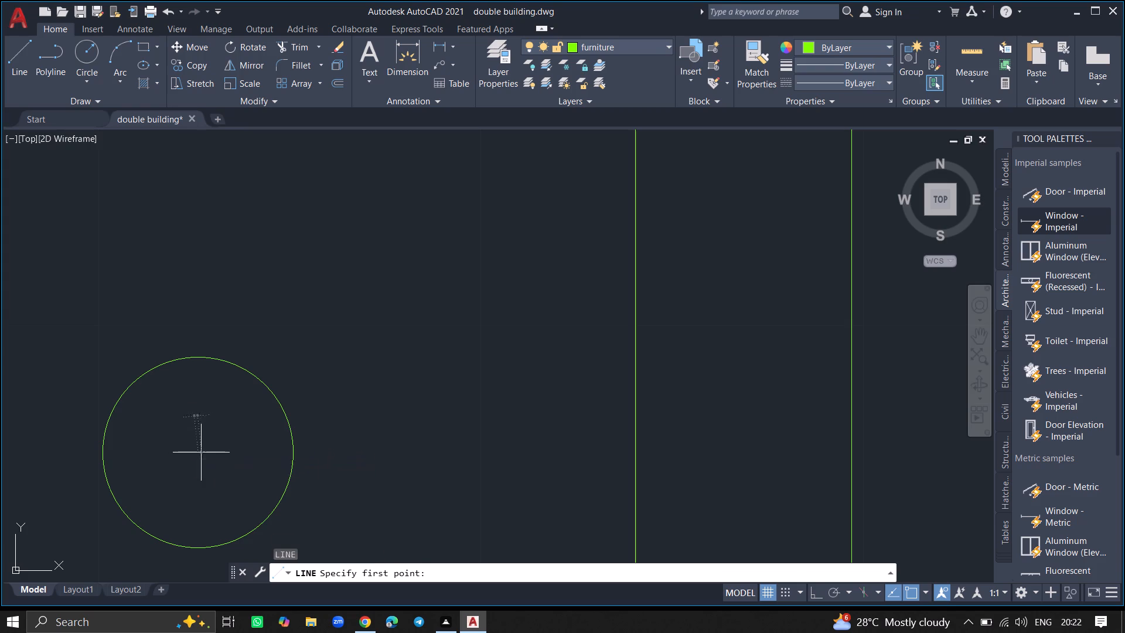
{"action": "scroll", "coordinate": [427, 251], "scroll_direction": "down", "scroll_amount": 2, "text": "ctrl"}
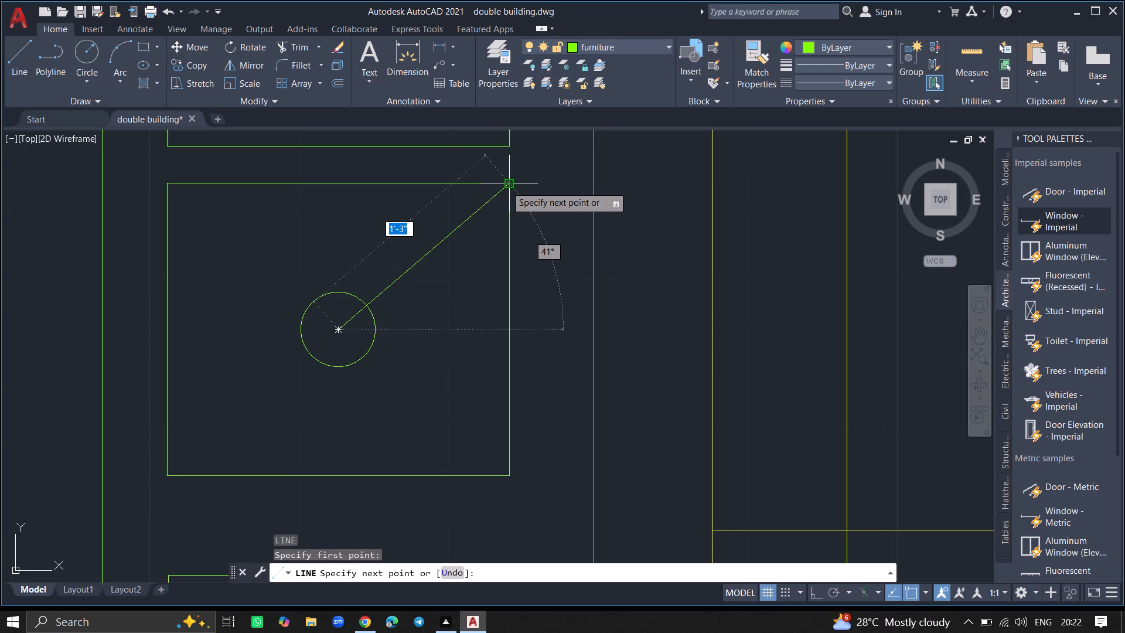
{"action": "left_click", "coordinate": [506, 186]}
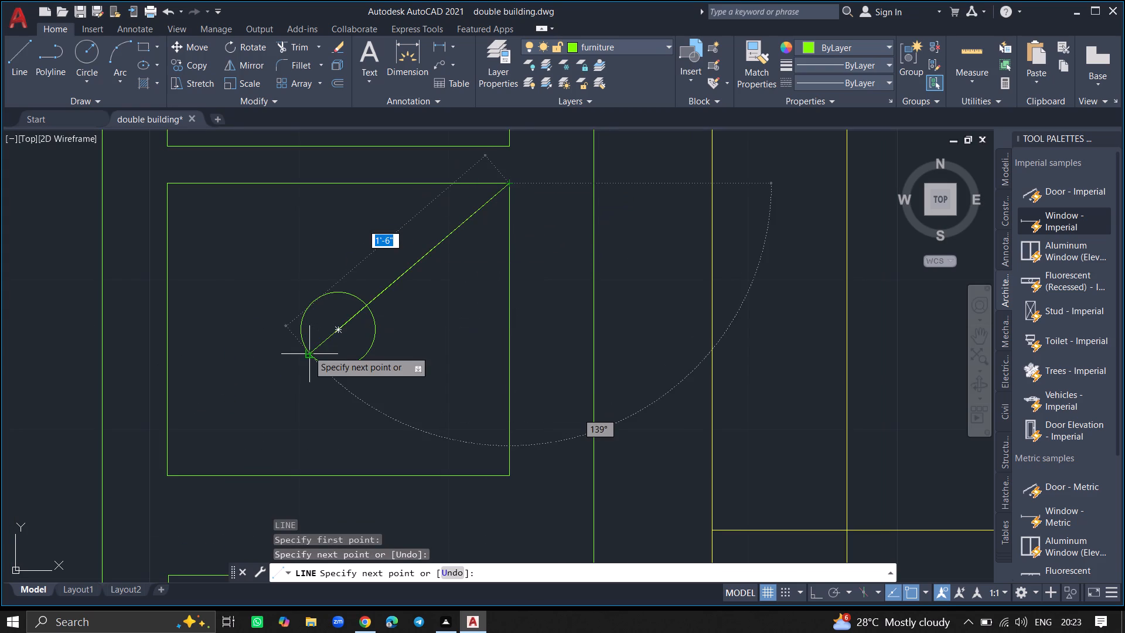
{"action": "key", "text": "Return"}
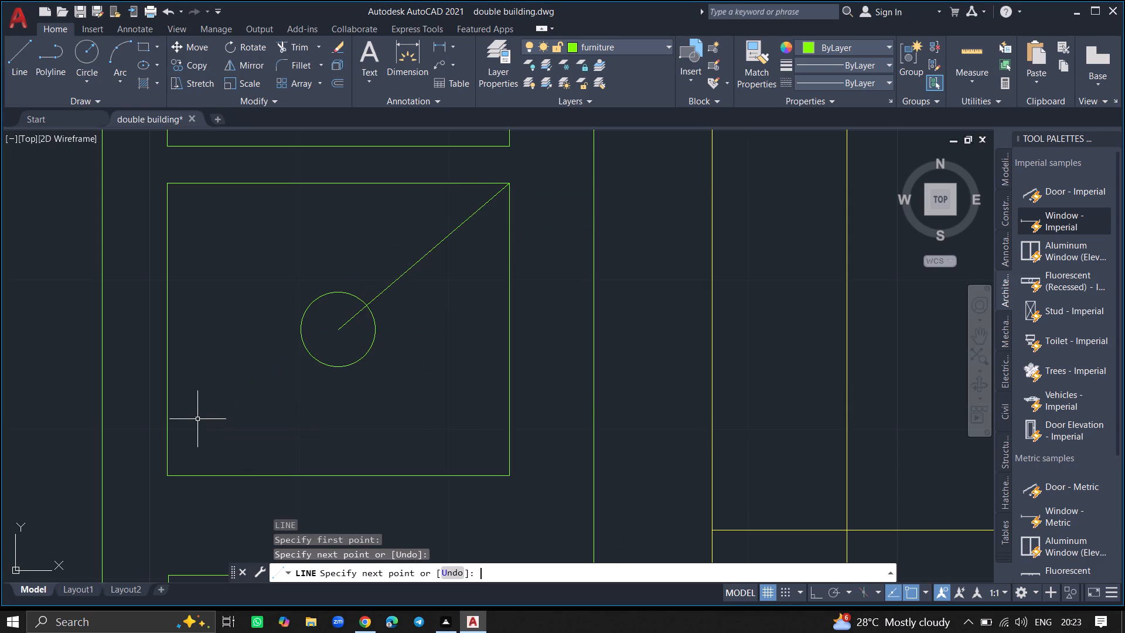
{"action": "key", "text": "l"}
{"action": "key", "text": "Return"}
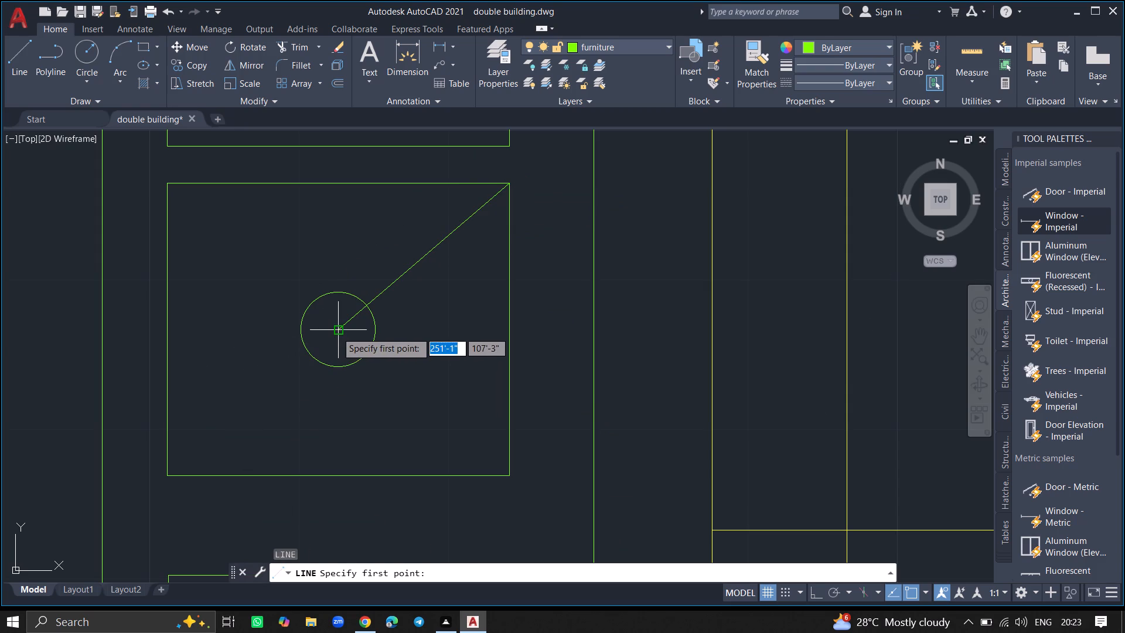
{"action": "left_click_drag", "start_coordinate": [336, 332], "coordinate": [222, 426]}
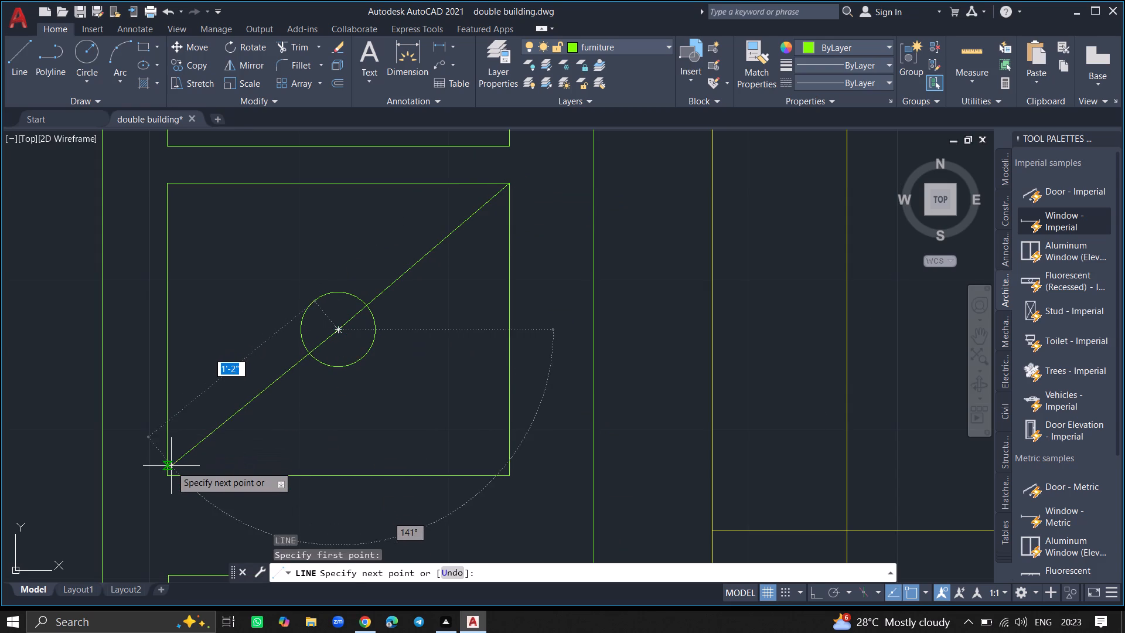
{"action": "left_click", "coordinate": [169, 475]}
{"action": "key", "text": "Return"}
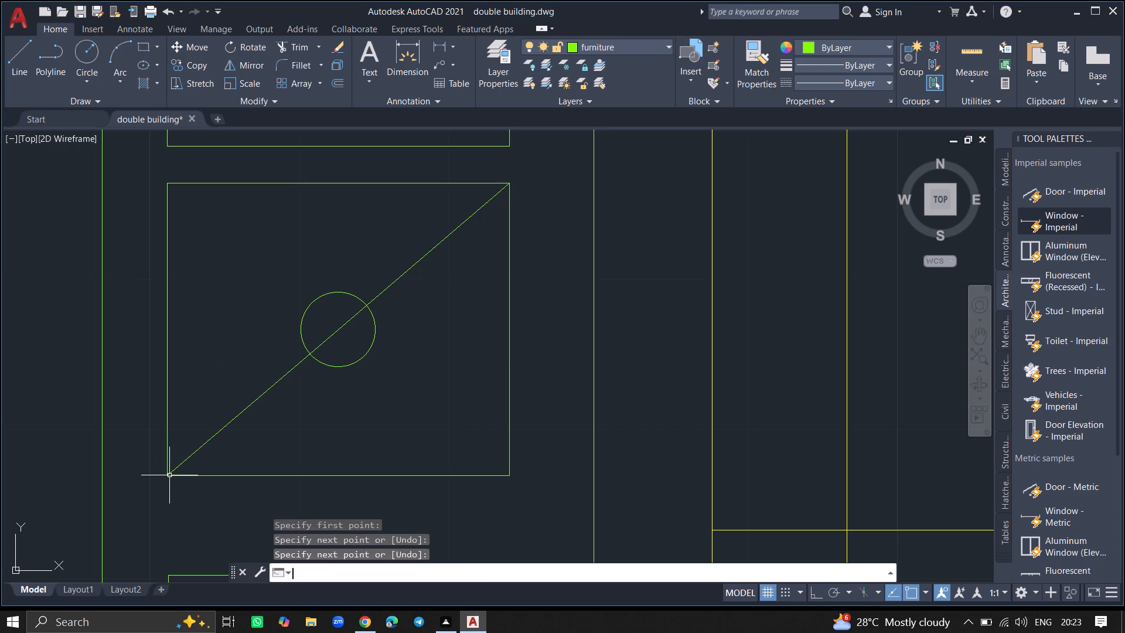
Draw separate lines from the circle's centre to the middle rectangle's upper-left and lower-right corners.
{"action": "key", "text": "l"}
{"action": "key", "text": "Return"}
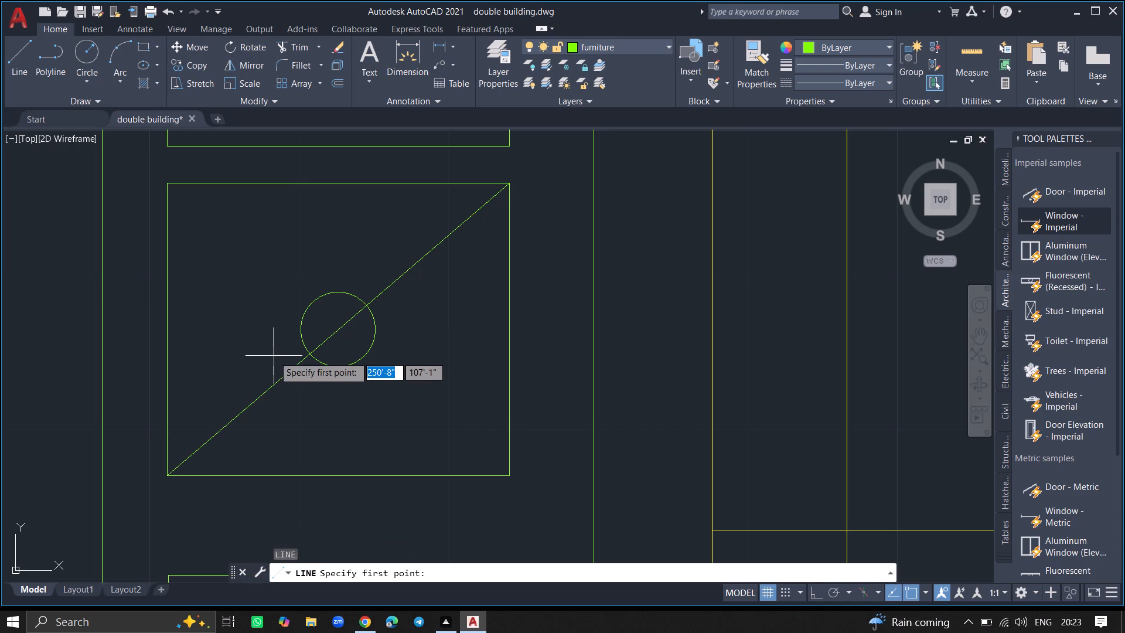
{"action": "left_click", "coordinate": [337, 329]}
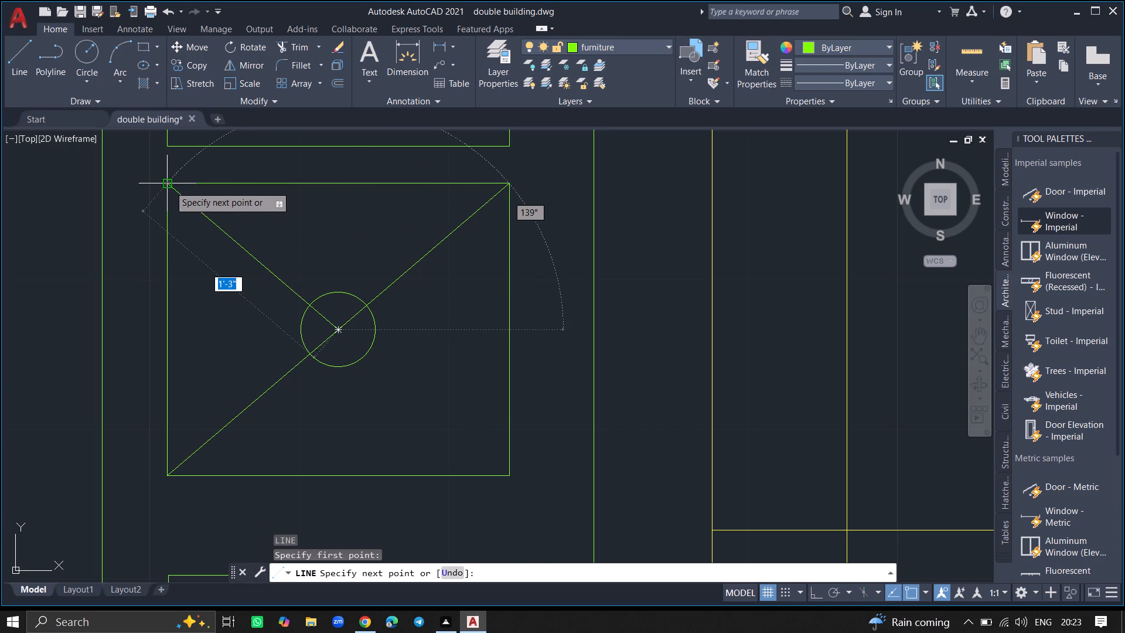
{"action": "left_click", "coordinate": [169, 186]}
{"action": "key", "text": "Return"}
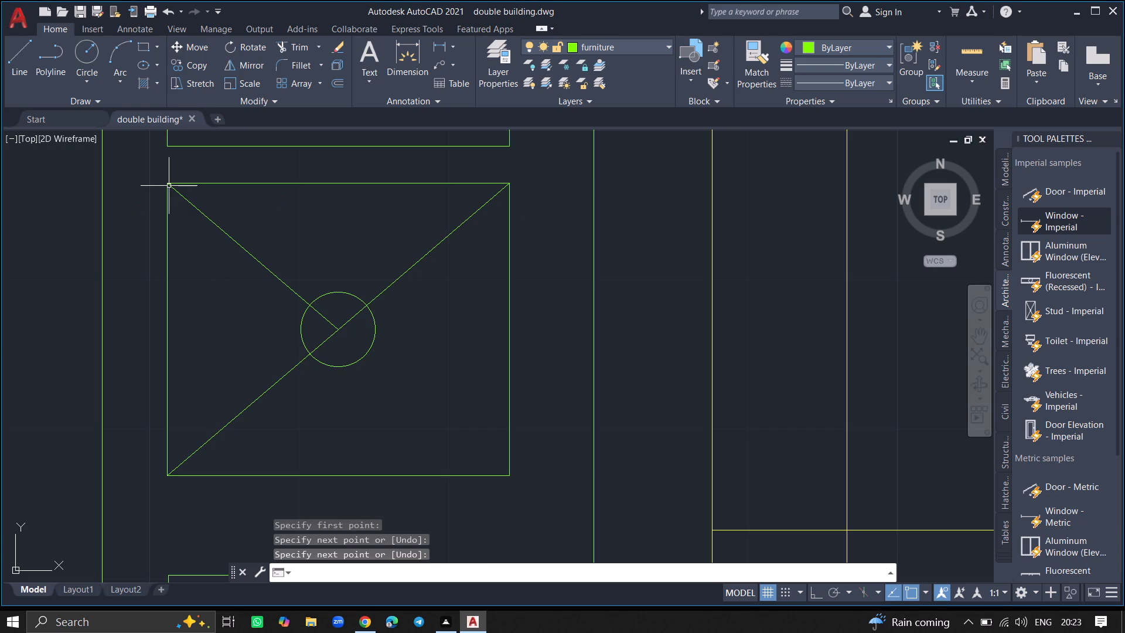
{"action": "key", "text": "l"}
{"action": "key", "text": "Return"}
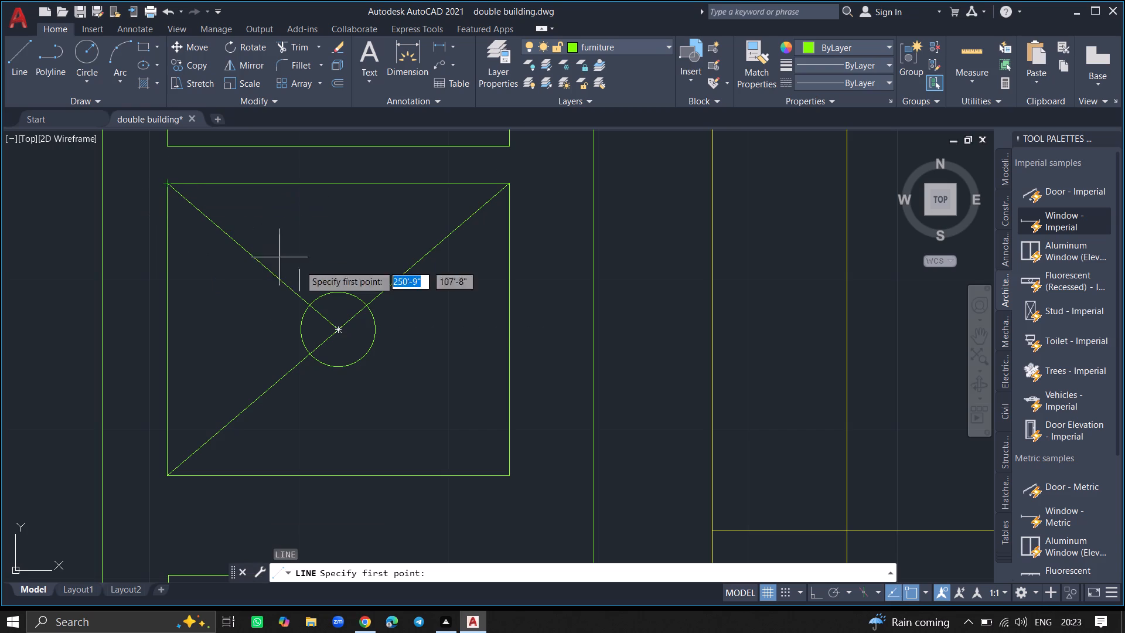
{"action": "left_click", "coordinate": [340, 328]}
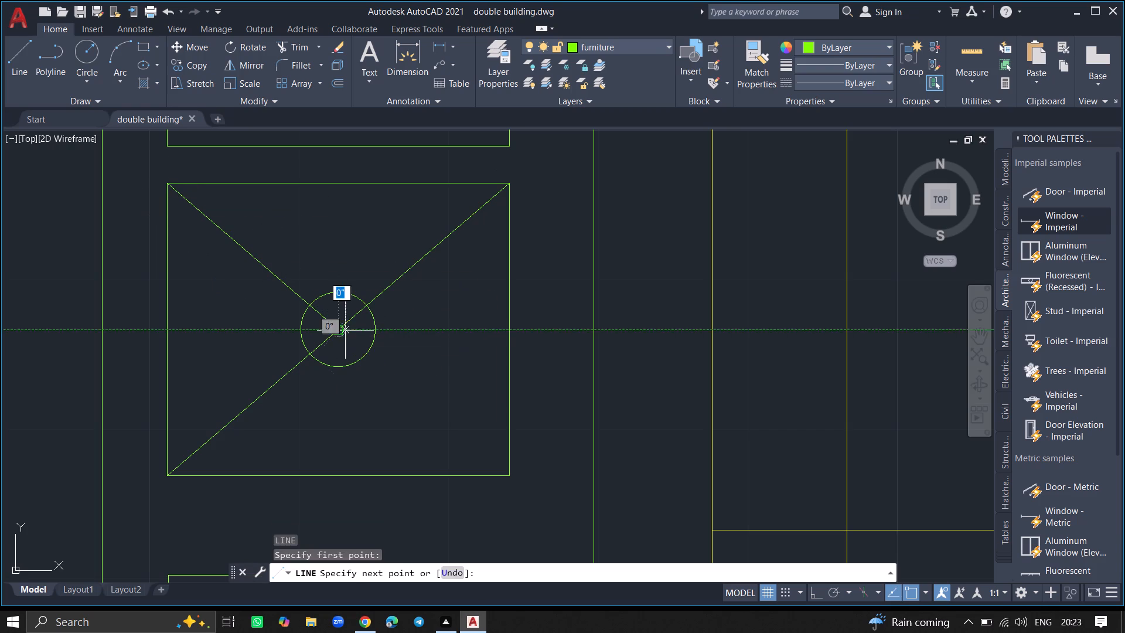
{"action": "left_click", "coordinate": [506, 474]}
{"action": "key", "text": "Return"}
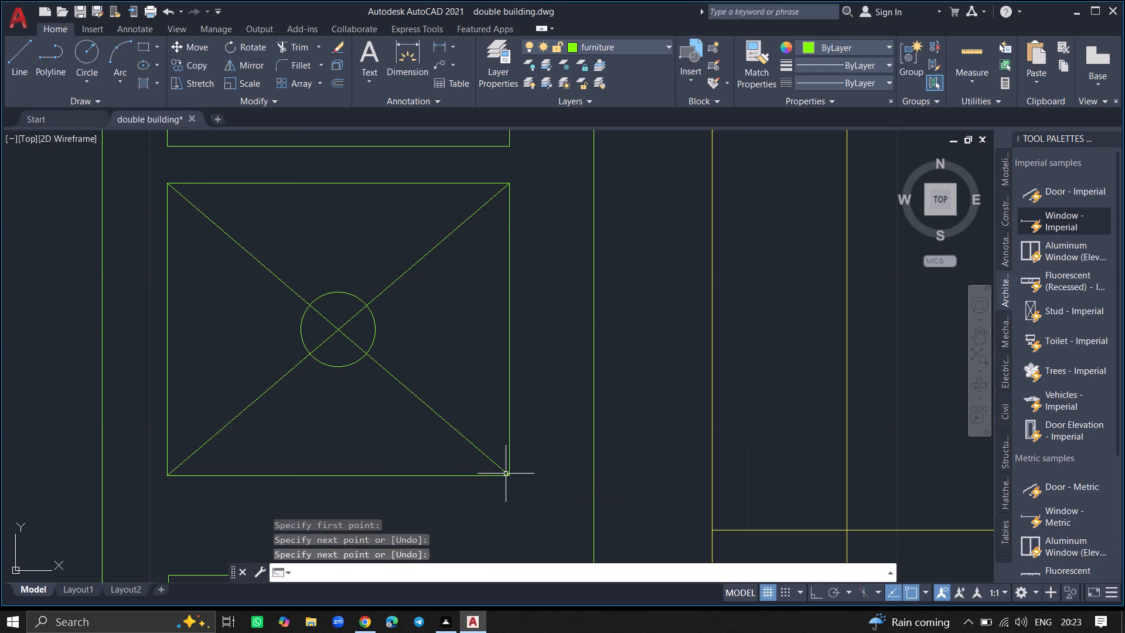
Draw a circle of about 3" radius at the centre of the counter's upper rectangle.
{"action": "scroll", "coordinate": [466, 330], "scroll_direction": "down", "scroll_amount": 3, "text": "ctrl"}
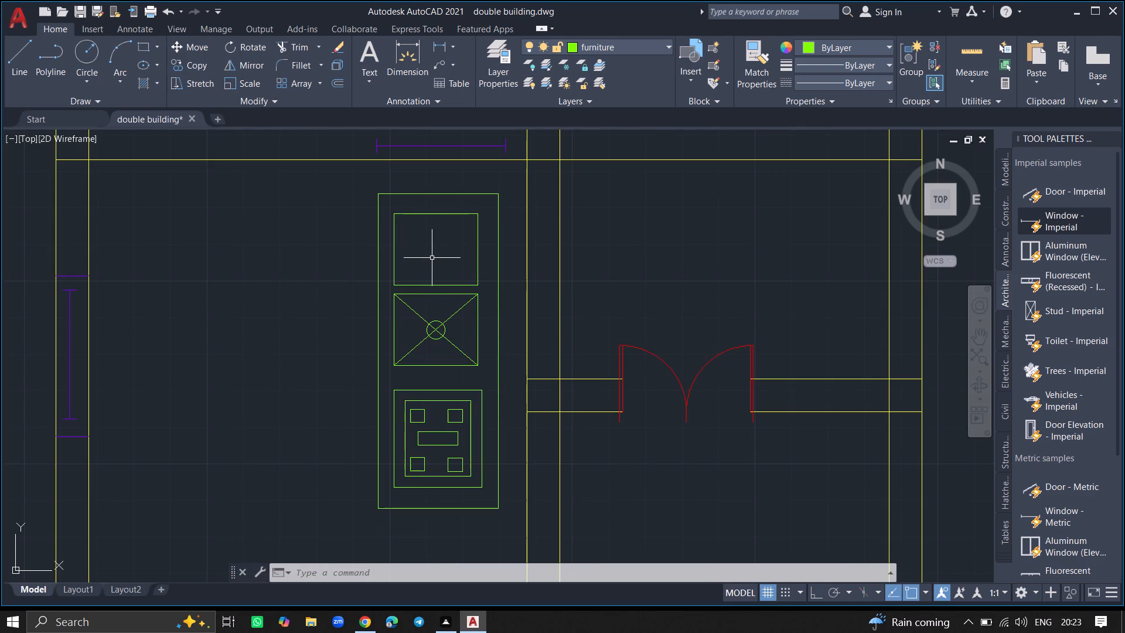
{"action": "key", "text": "c"}
{"action": "key", "text": "Return"}
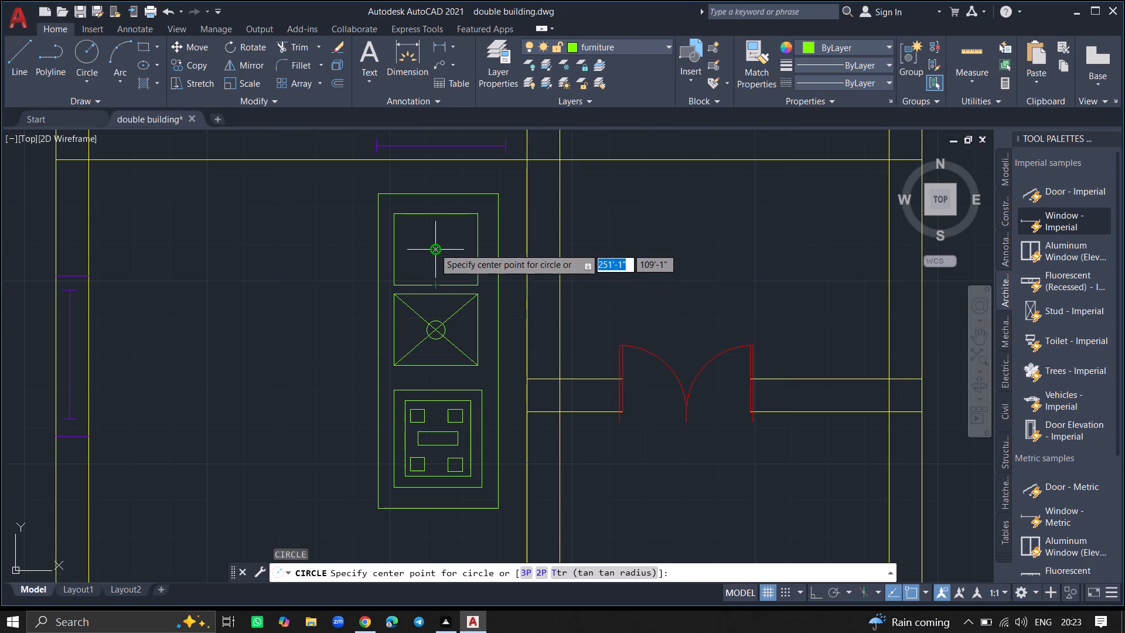
{"action": "left_click", "coordinate": [434, 248]}
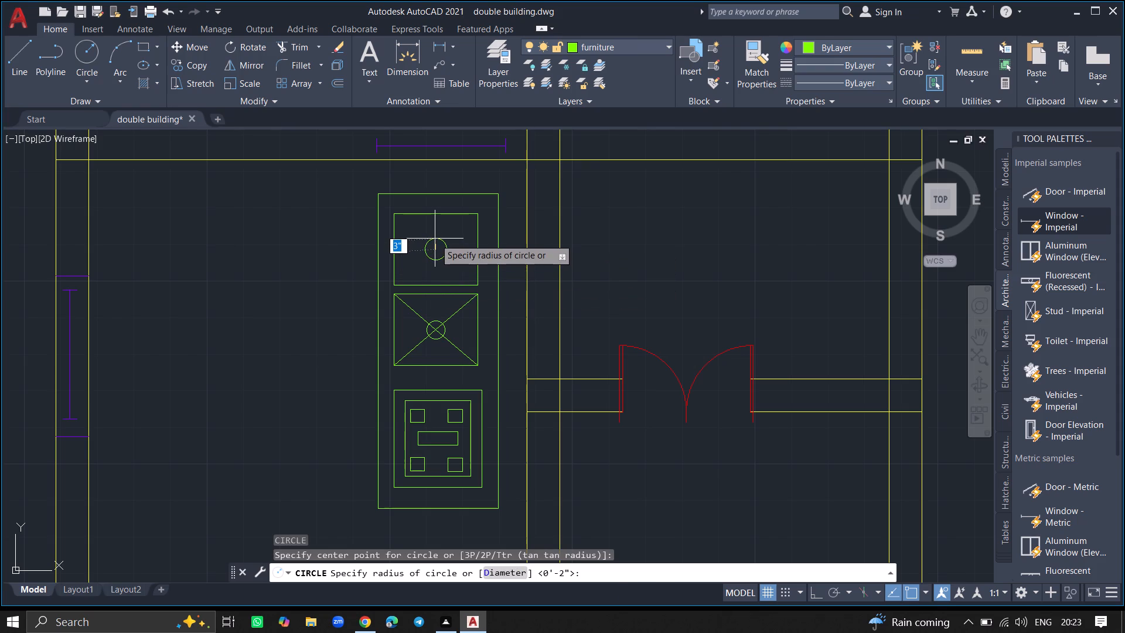
{"action": "left_click", "coordinate": [435, 239]}
Draw a line from the new circle's centre to the upper rectangle's upper-right corner.
{"action": "key", "text": "l"}
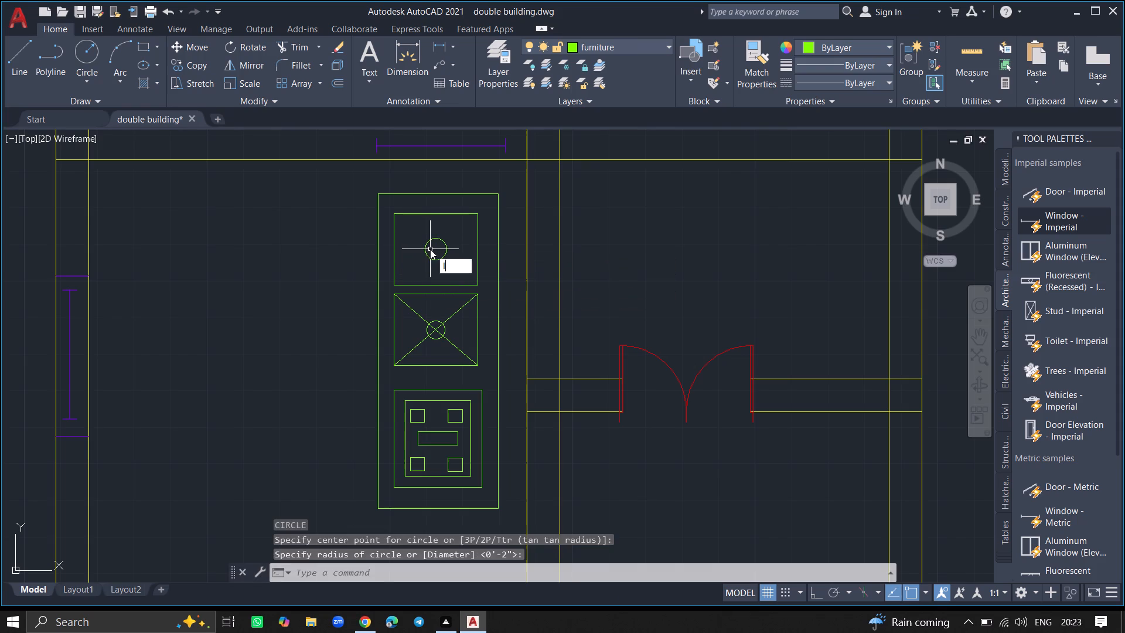
{"action": "key", "text": "Return"}
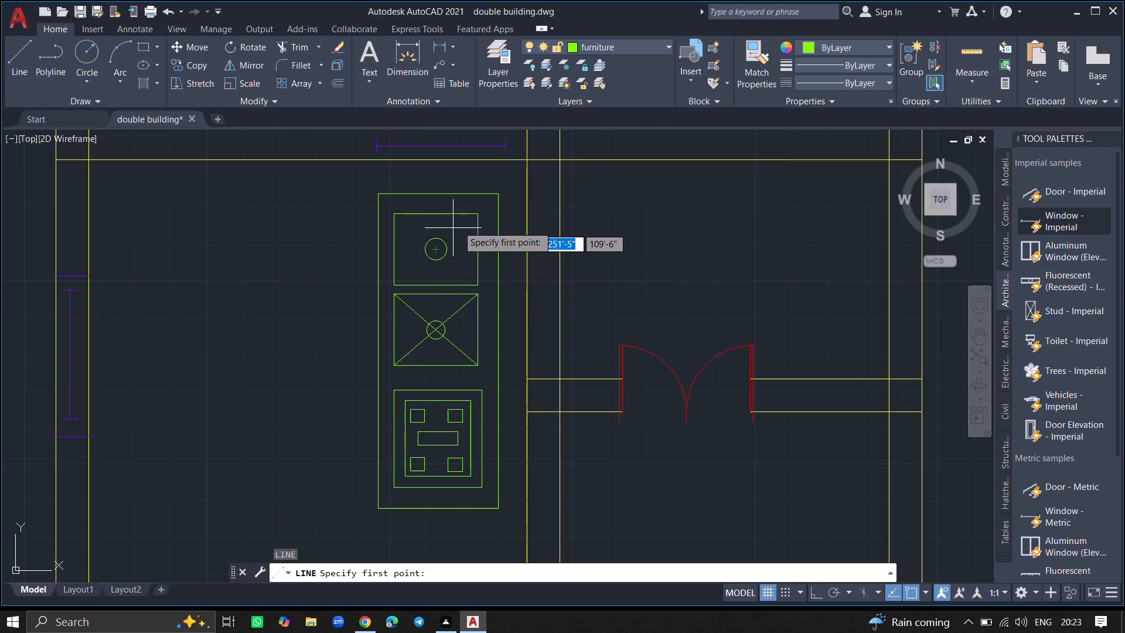
{"action": "left_click", "coordinate": [431, 251]}
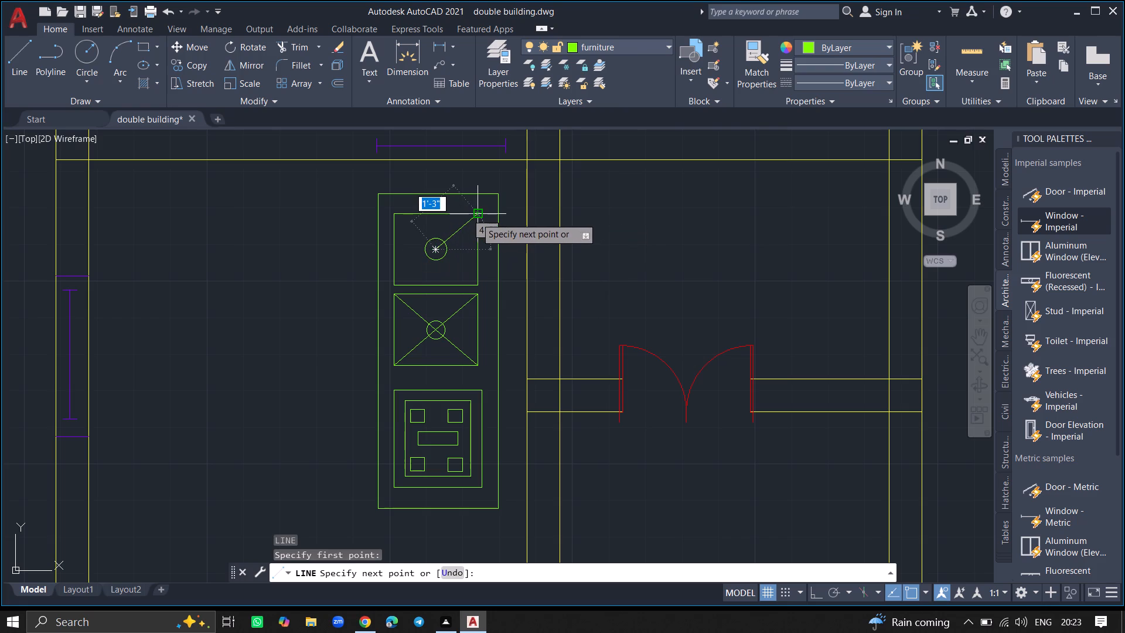
{"action": "left_click", "coordinate": [476, 217]}
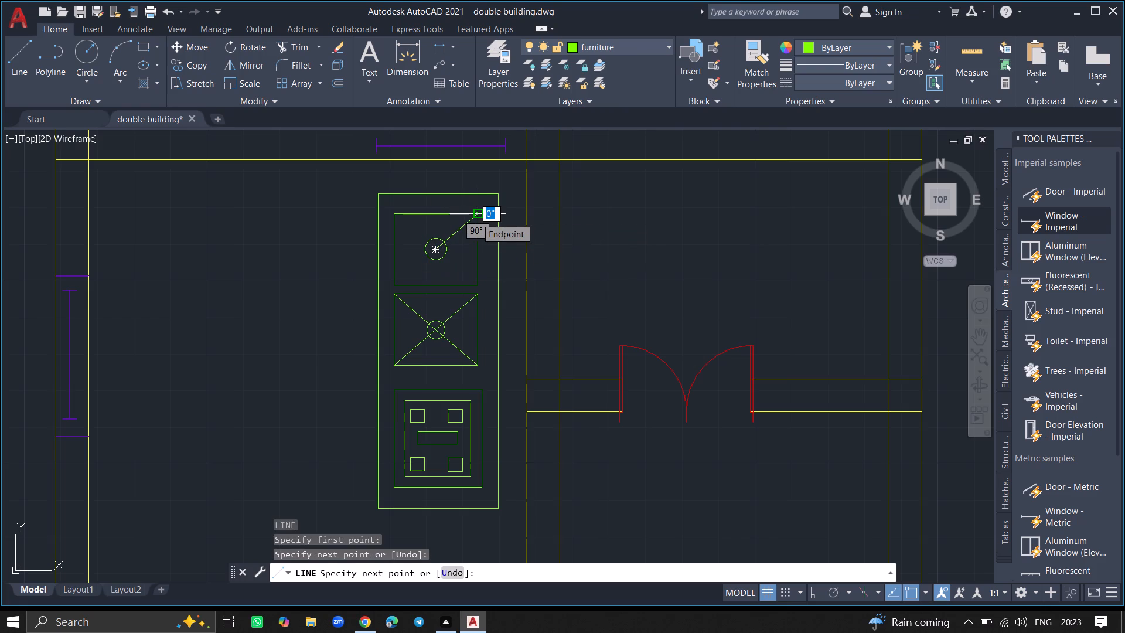
{"action": "key", "text": "Return"}
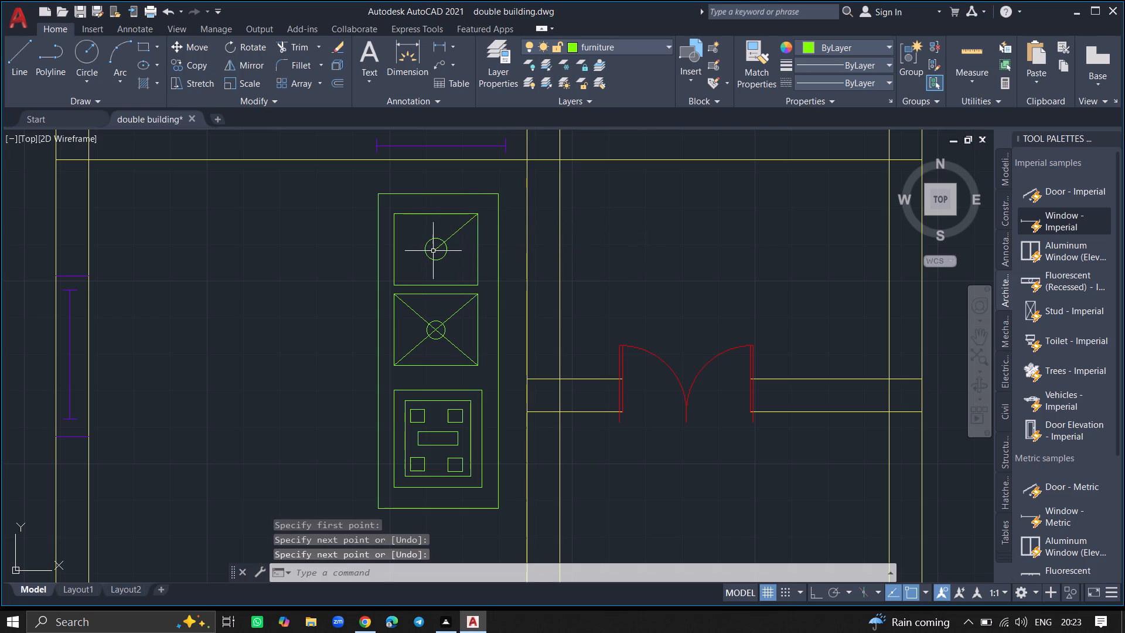
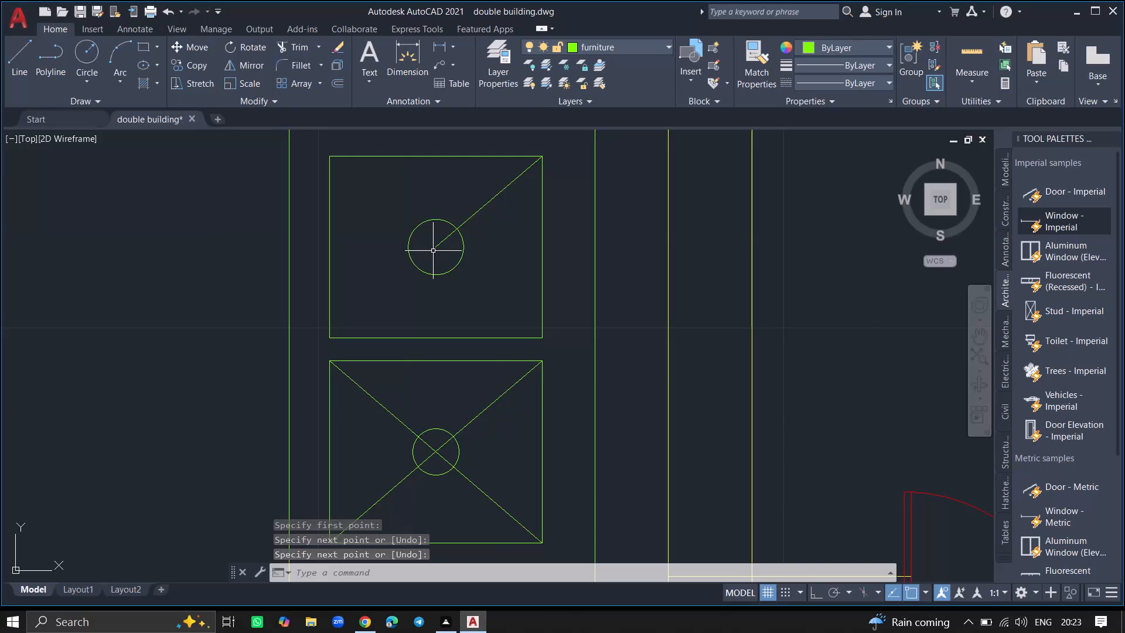
Draw a line from the circle's centre to the counter's upper rectangle's lower-left corner.
{"action": "key", "text": "l"}
{"action": "key", "text": "Return"}
{"action": "left_click", "coordinate": [433, 251]}
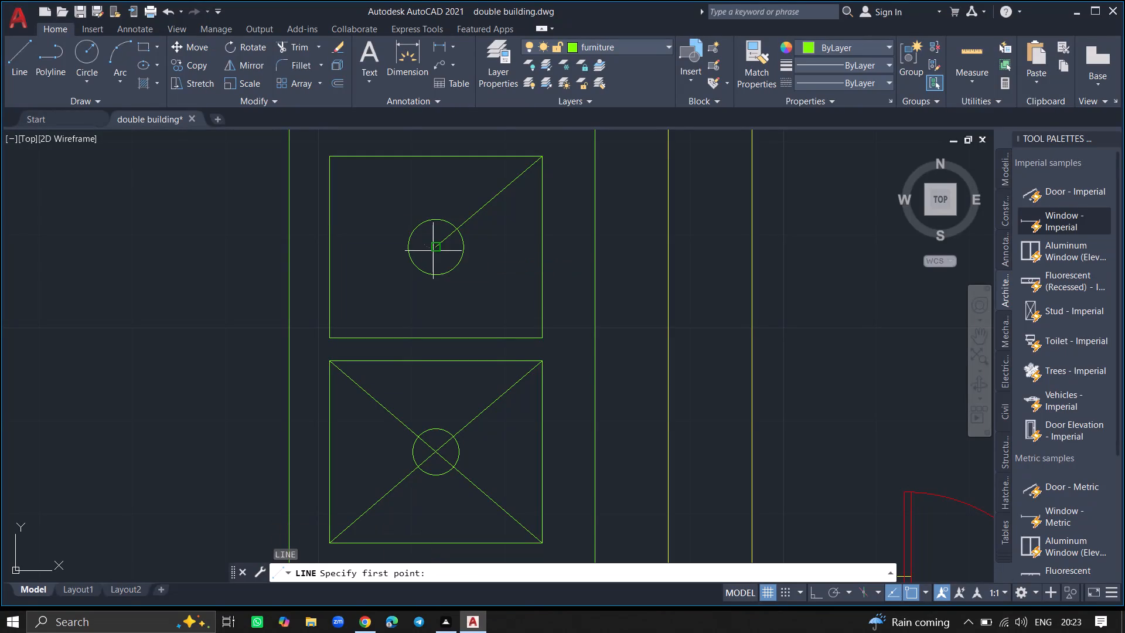
{"action": "left_click", "coordinate": [331, 336]}
{"action": "key", "text": "Return"}
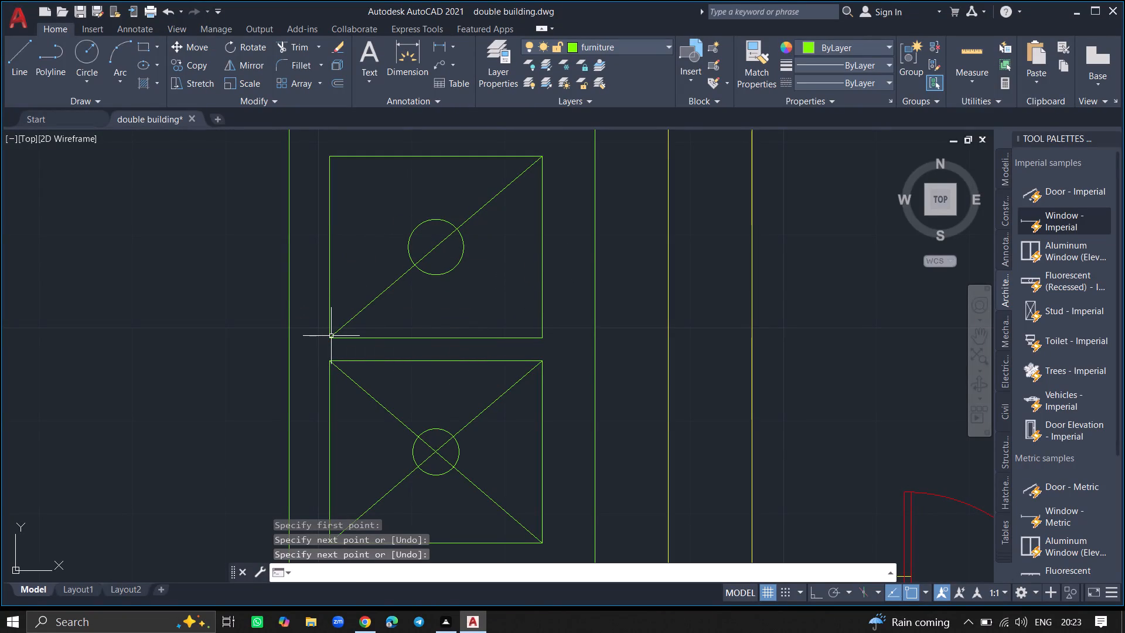
Draw separate lines from the circle's centre to the upper rectangle's upper-left and lower-right corners.
{"action": "key", "text": "l"}
{"action": "key", "text": "Return"}
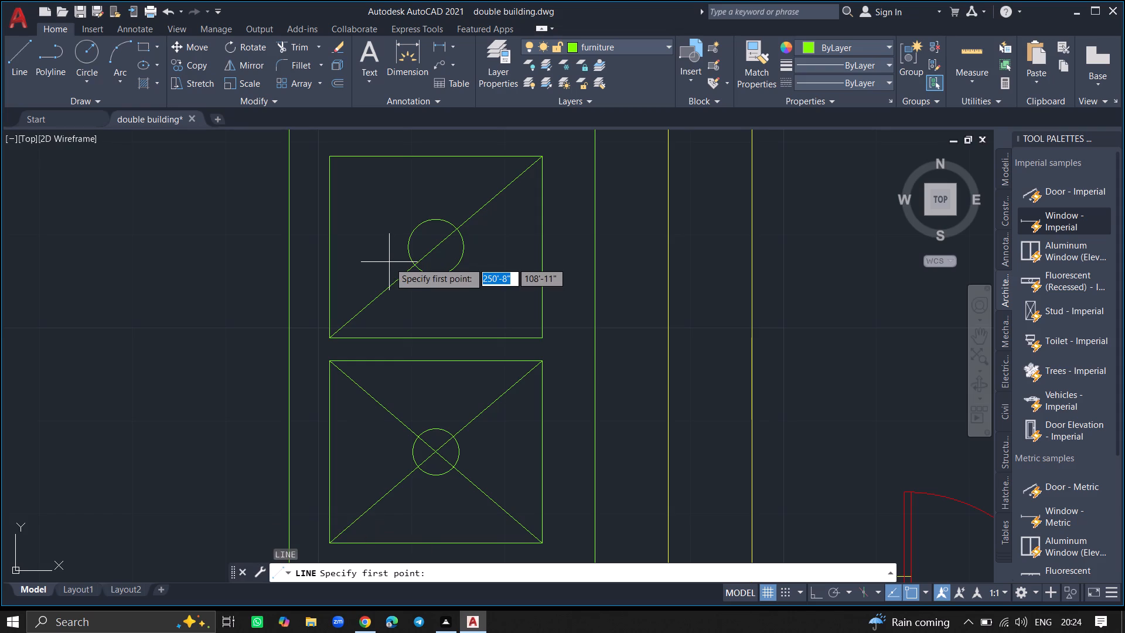
{"action": "left_click", "coordinate": [432, 248]}
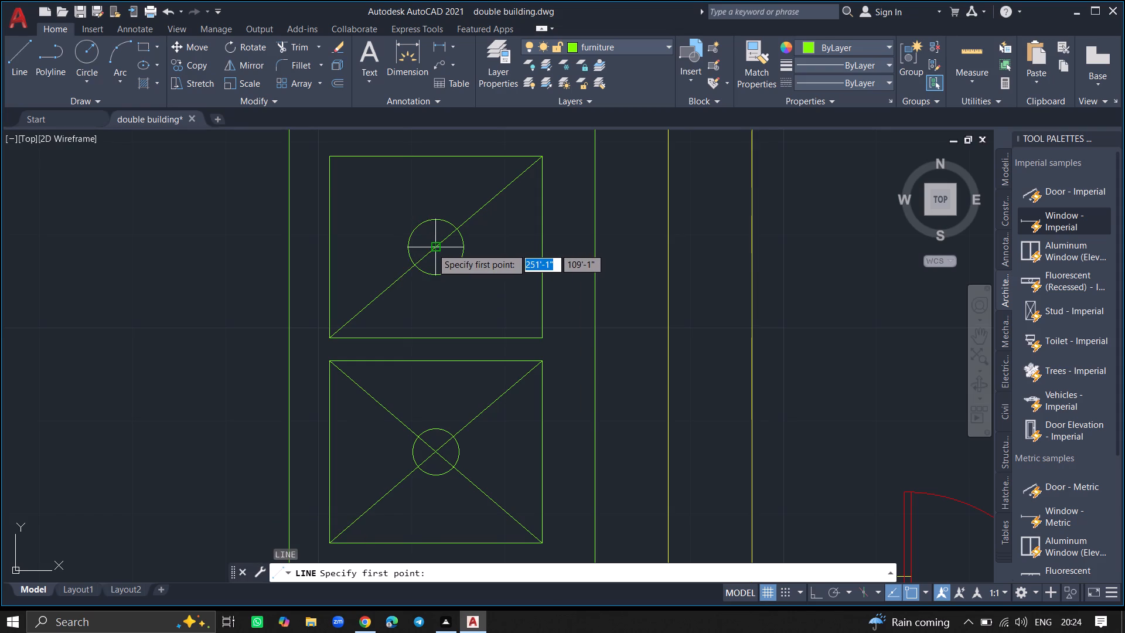
{"action": "left_click", "coordinate": [333, 156]}
{"action": "key", "text": "Return"}
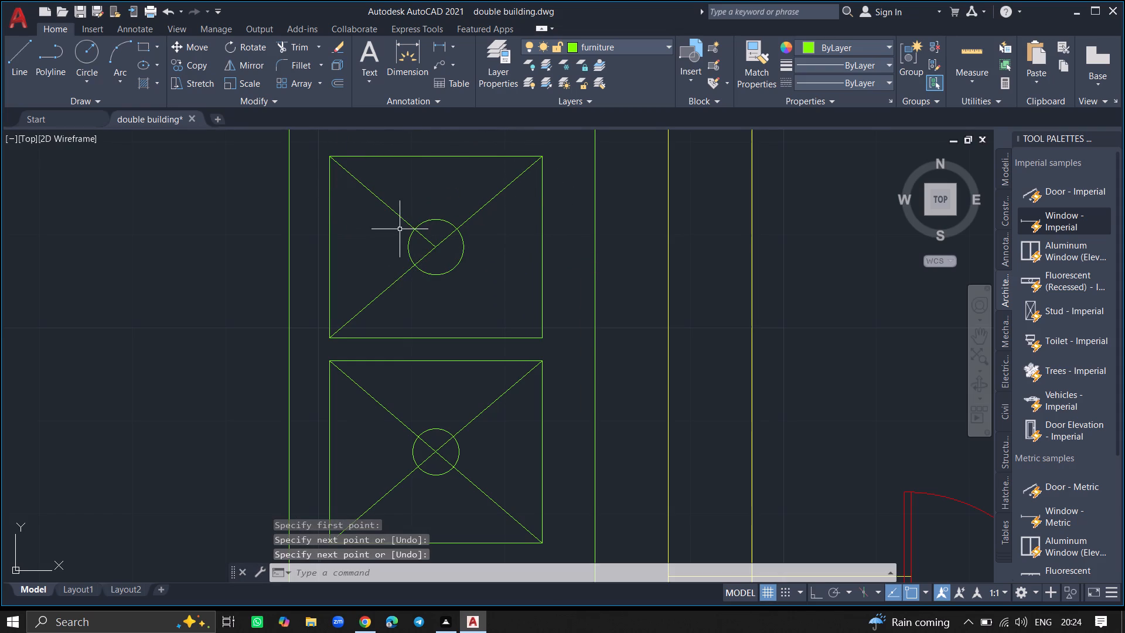
{"action": "key", "text": "l"}
{"action": "key", "text": "Return"}
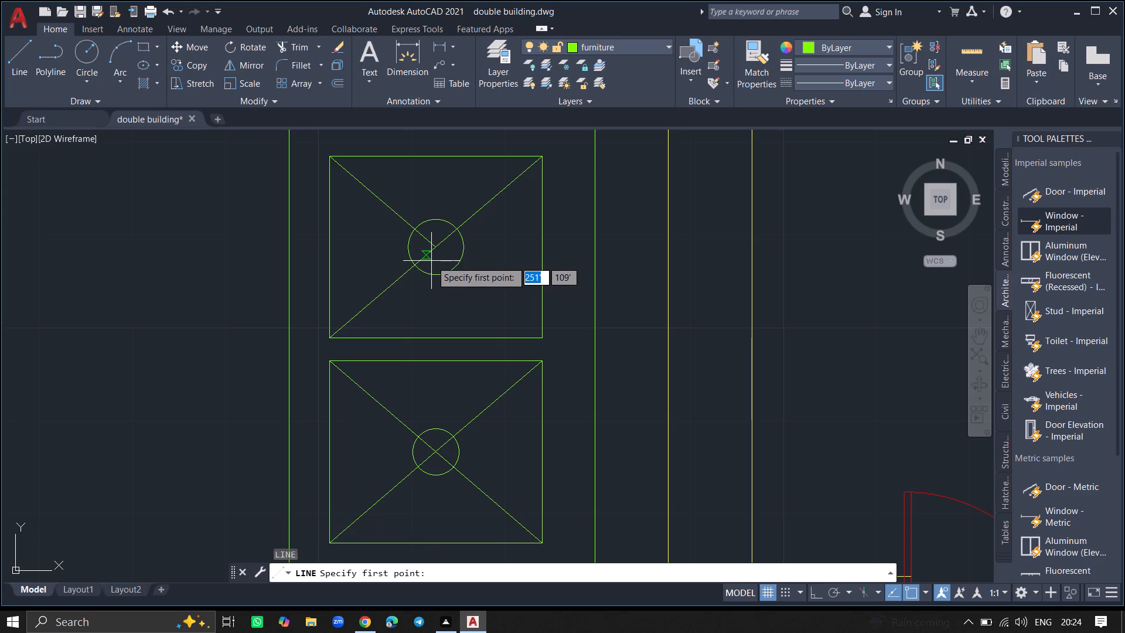
{"action": "left_click", "coordinate": [435, 248]}
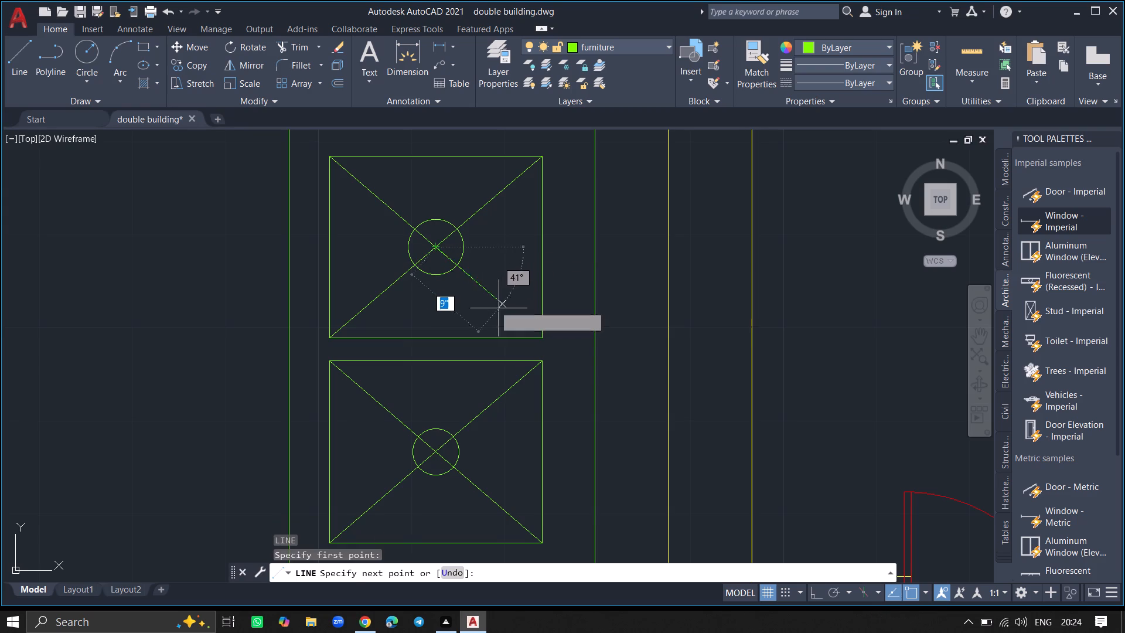
{"action": "left_click", "coordinate": [539, 341]}
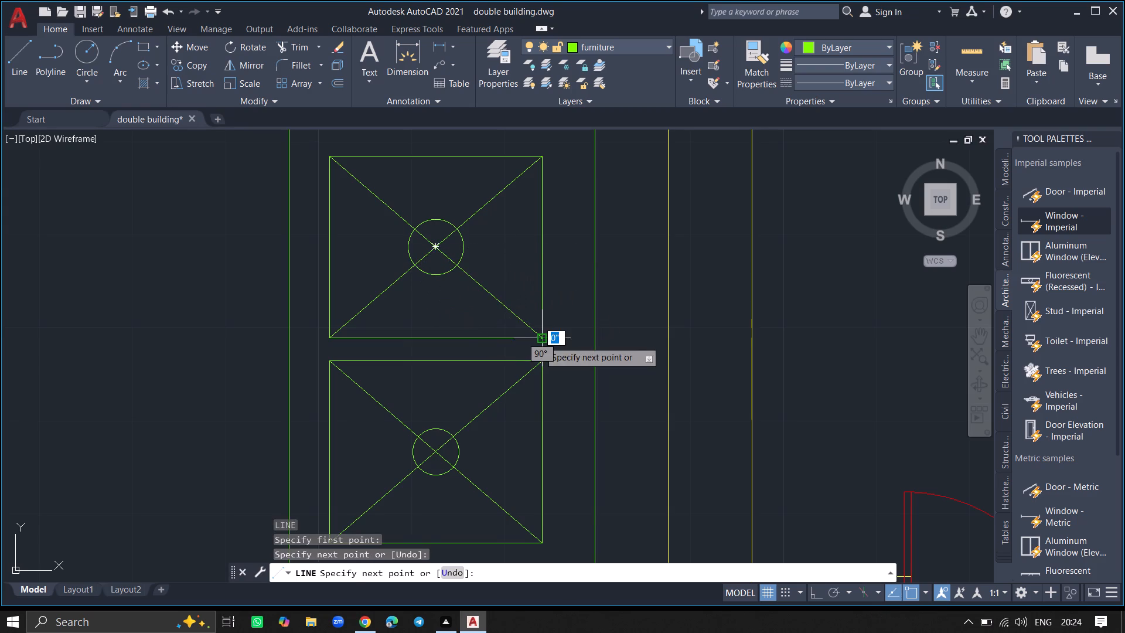
{"action": "key", "text": "Return"}
Move the bed horizontally within the bedroom, closer to the wall with the double-door partition.
{"action": "scroll", "coordinate": [515, 285], "scroll_direction": "down", "scroll_amount": 3, "text": "ctrl"}
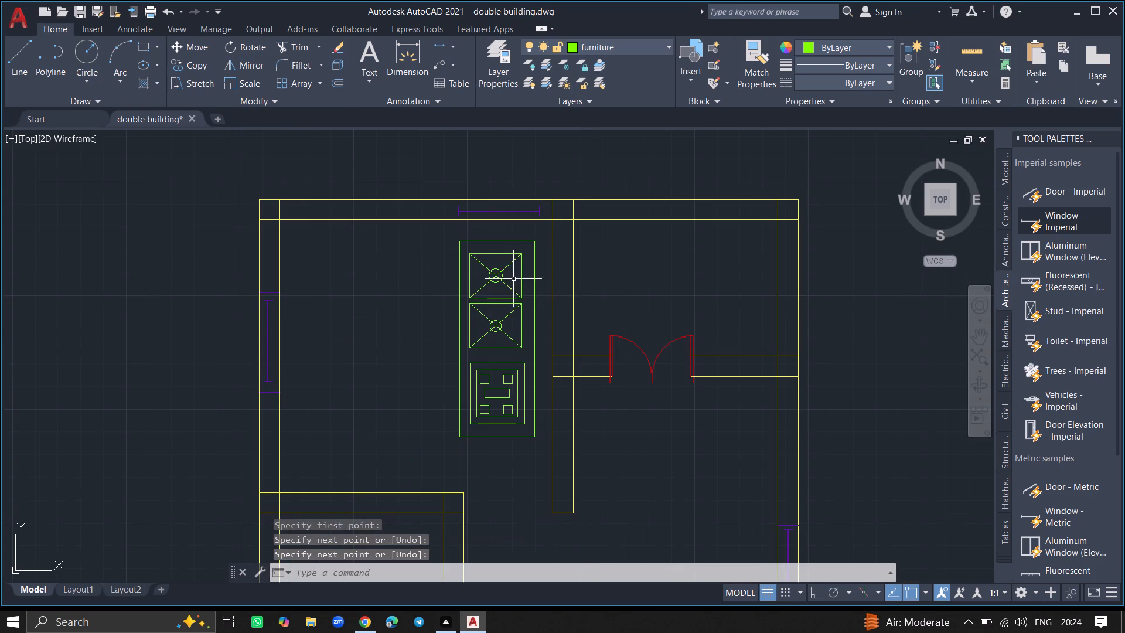
{"action": "scroll", "coordinate": [506, 256], "scroll_direction": "down", "scroll_amount": 1, "text": "ctrl"}
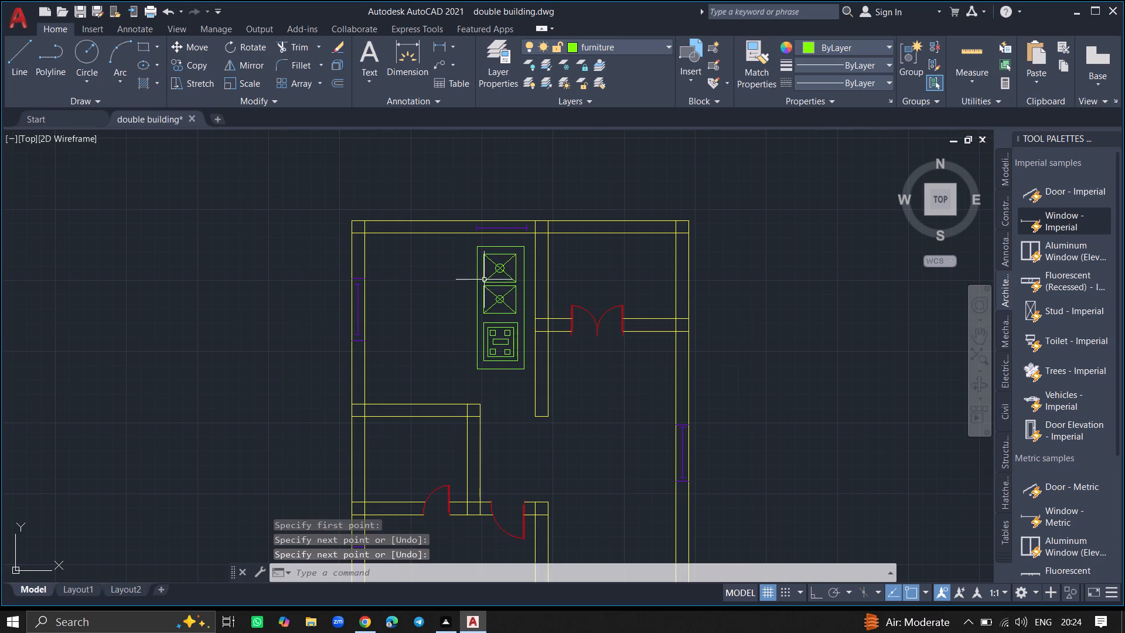
{"action": "scroll", "coordinate": [449, 304], "scroll_direction": "down", "scroll_amount": 2, "text": "ctrl"}
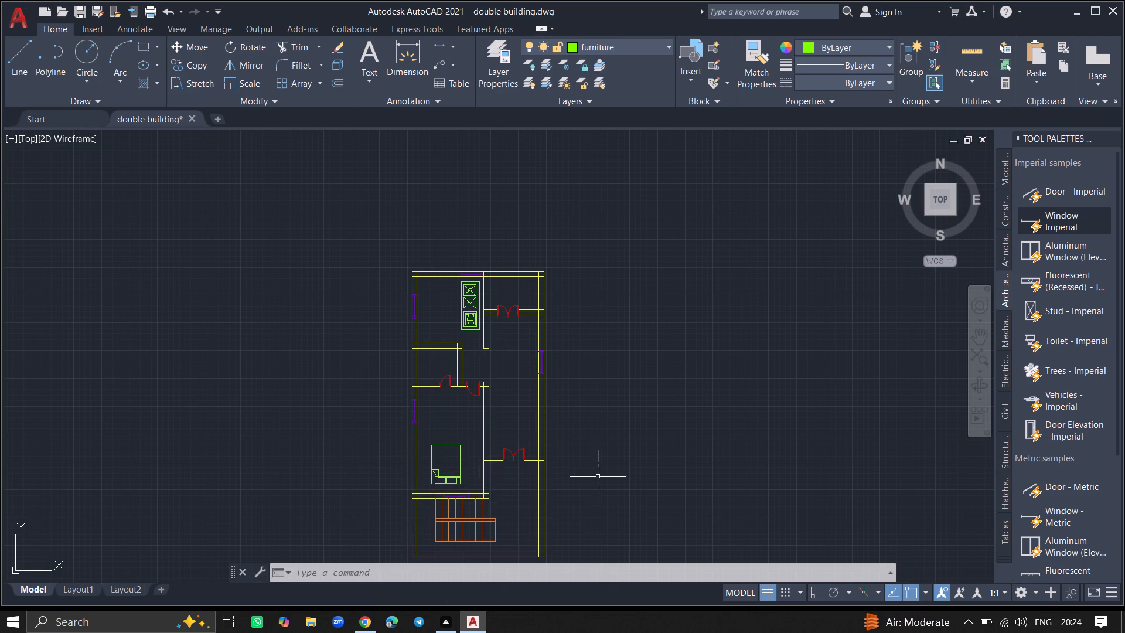
{"action": "scroll", "coordinate": [536, 477], "scroll_direction": "down", "scroll_amount": 1, "text": "ctrl"}
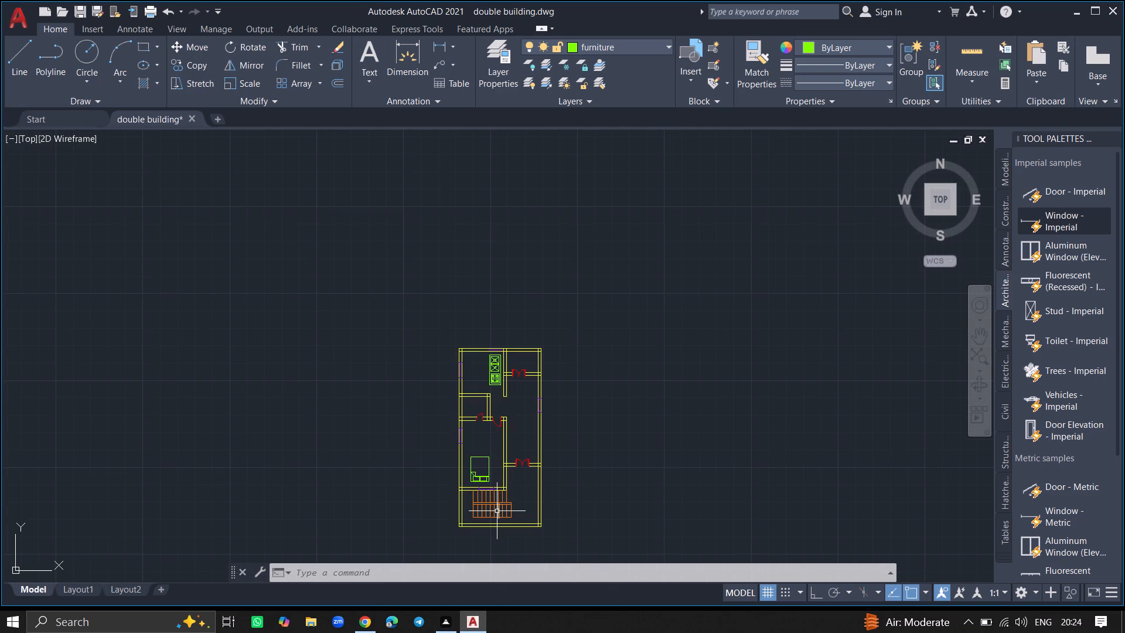
{"action": "scroll", "coordinate": [496, 511], "scroll_direction": "up", "scroll_amount": 1, "text": "ctrl"}
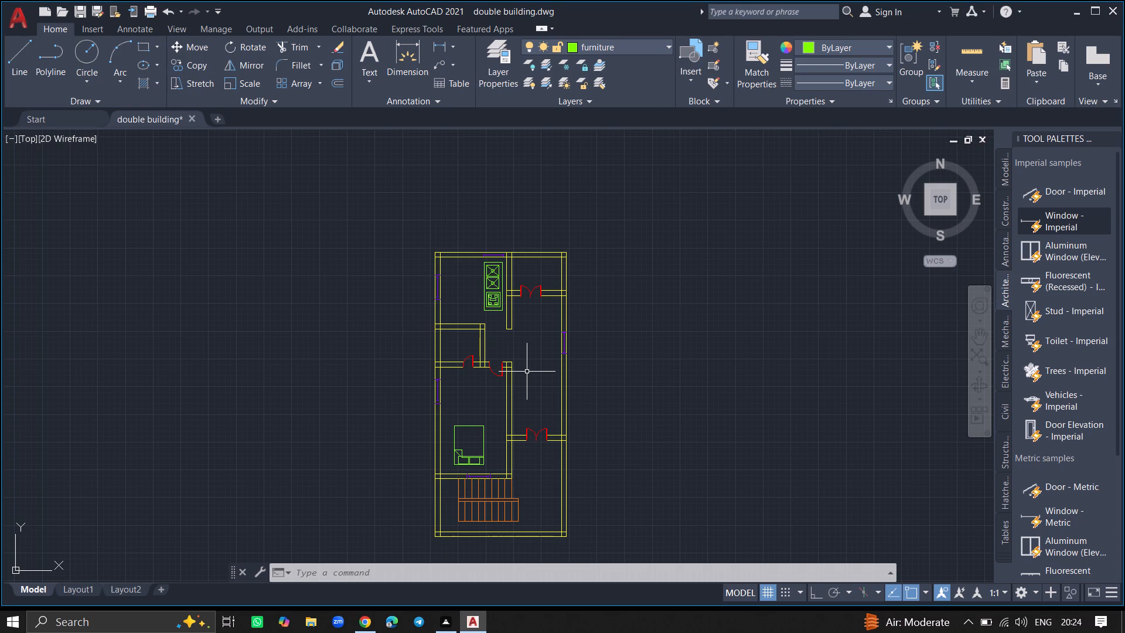
{"action": "left_click", "coordinate": [456, 444]}
{"action": "type", "text": "movve"}
{"action": "key", "text": "Return"}
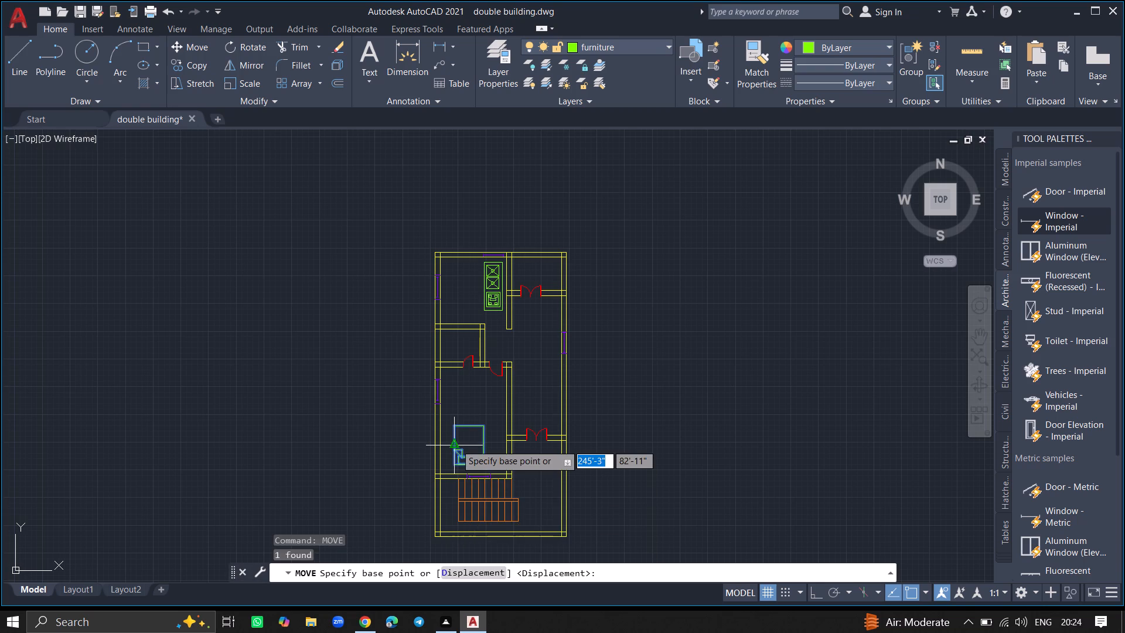
{"action": "left_click", "coordinate": [456, 444]}
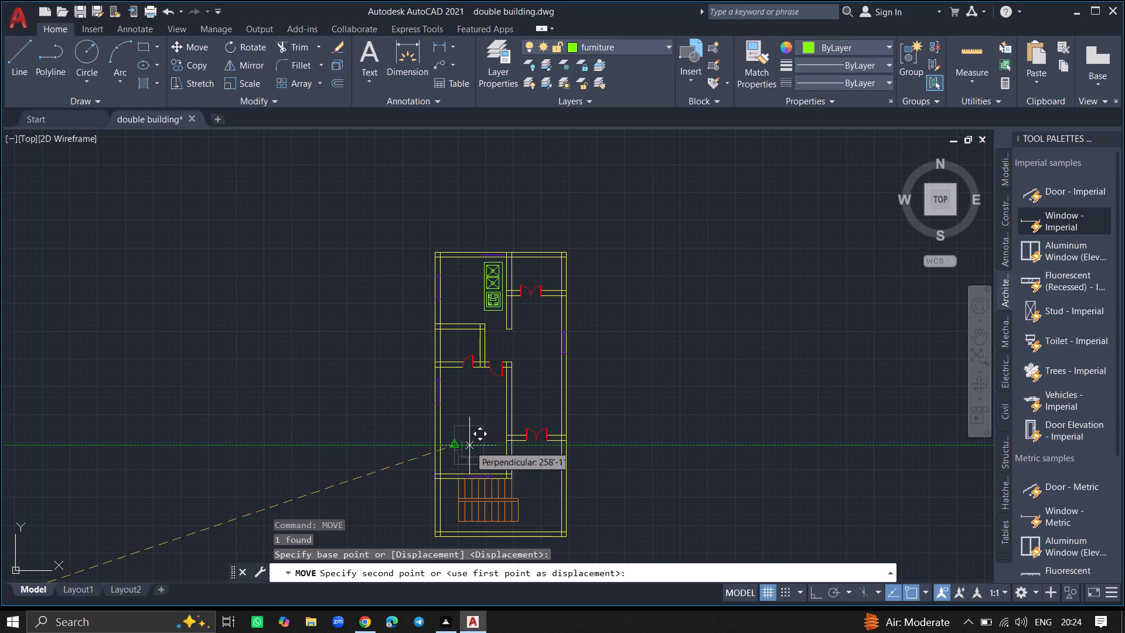
{"action": "left_click", "coordinate": [473, 447]}
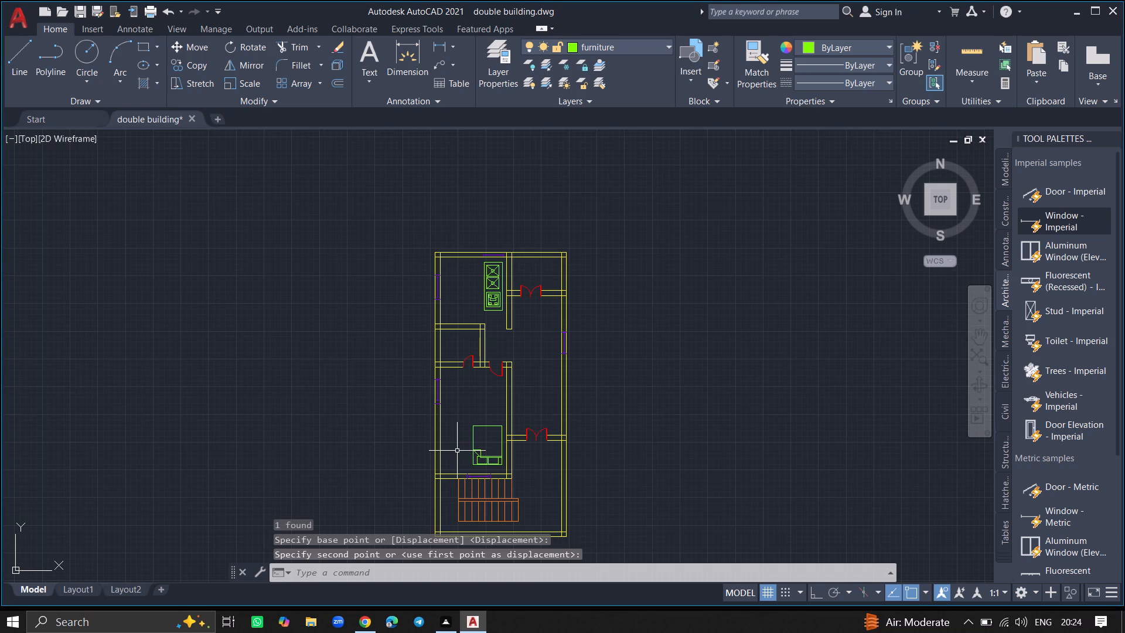
Draw a rectangle about 2'-5" by 7'-9" beside the bedroom's left wall, ending on the wall above the stairs.
{"action": "type", "text": "rec"}
{"action": "key", "text": "Return"}
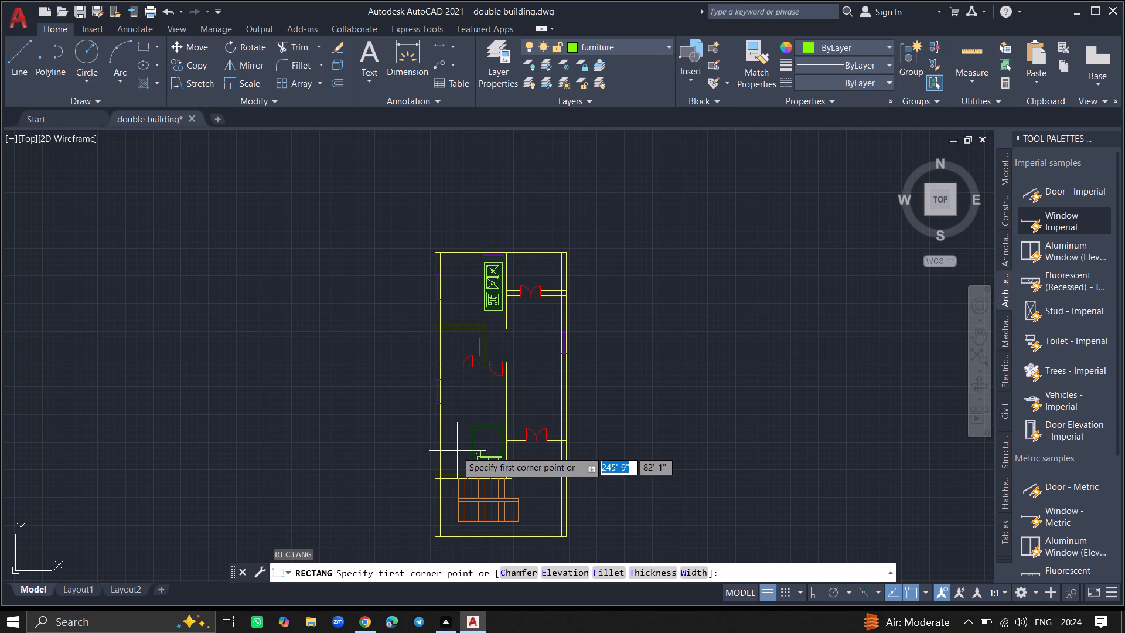
{"action": "scroll", "coordinate": [439, 443], "scroll_direction": "up", "scroll_amount": 4, "text": "ctrl"}
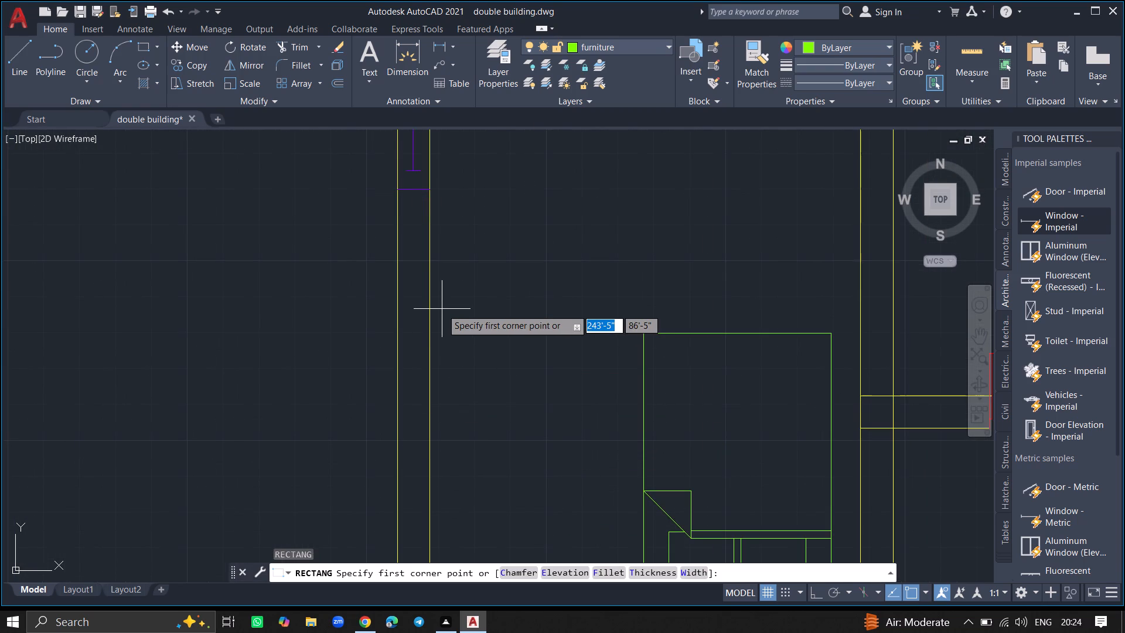
{"action": "left_click", "coordinate": [442, 302]}
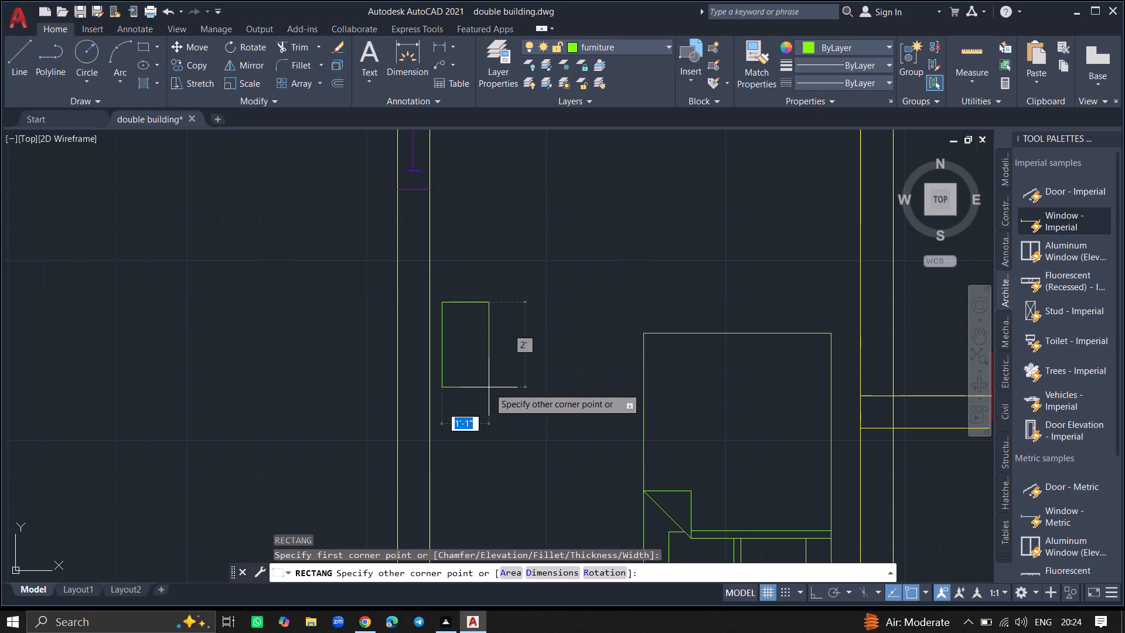
{"action": "scroll", "coordinate": [509, 452], "scroll_direction": "down", "scroll_amount": 3, "text": "ctrl"}
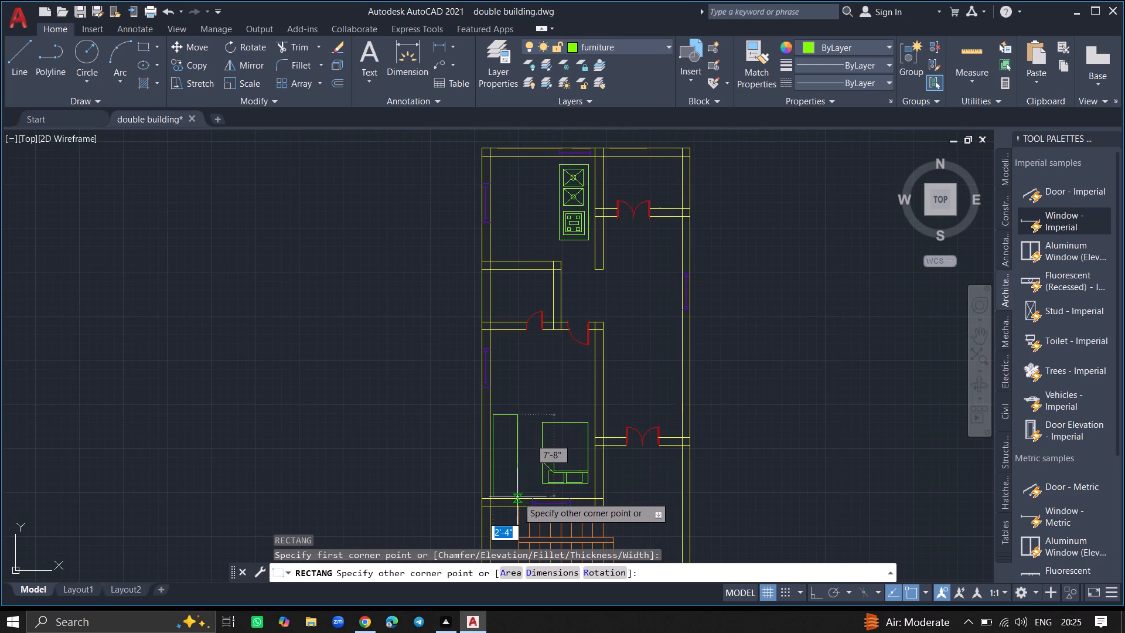
{"action": "scroll", "coordinate": [517, 496], "scroll_direction": "up", "scroll_amount": 3, "text": "ctrl"}
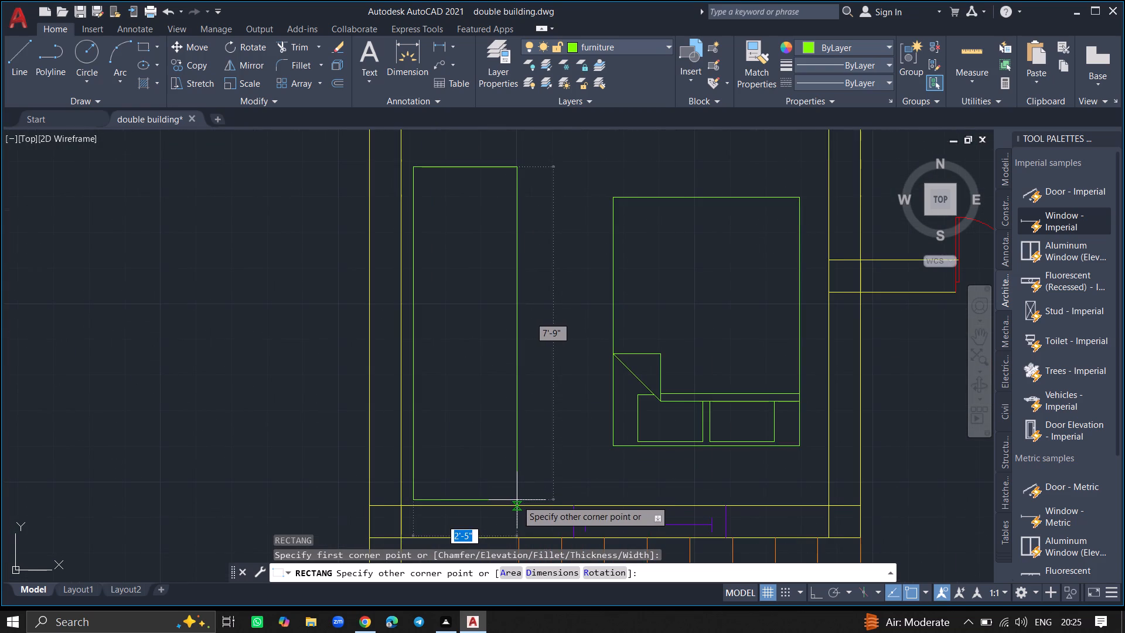
{"action": "left_click", "coordinate": [517, 500]}
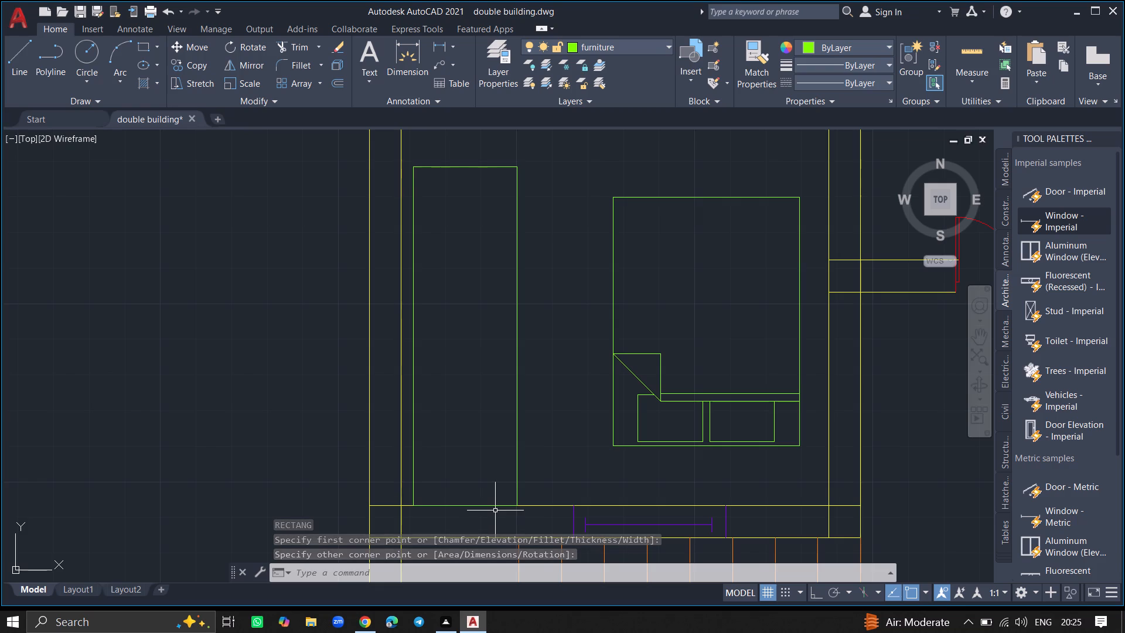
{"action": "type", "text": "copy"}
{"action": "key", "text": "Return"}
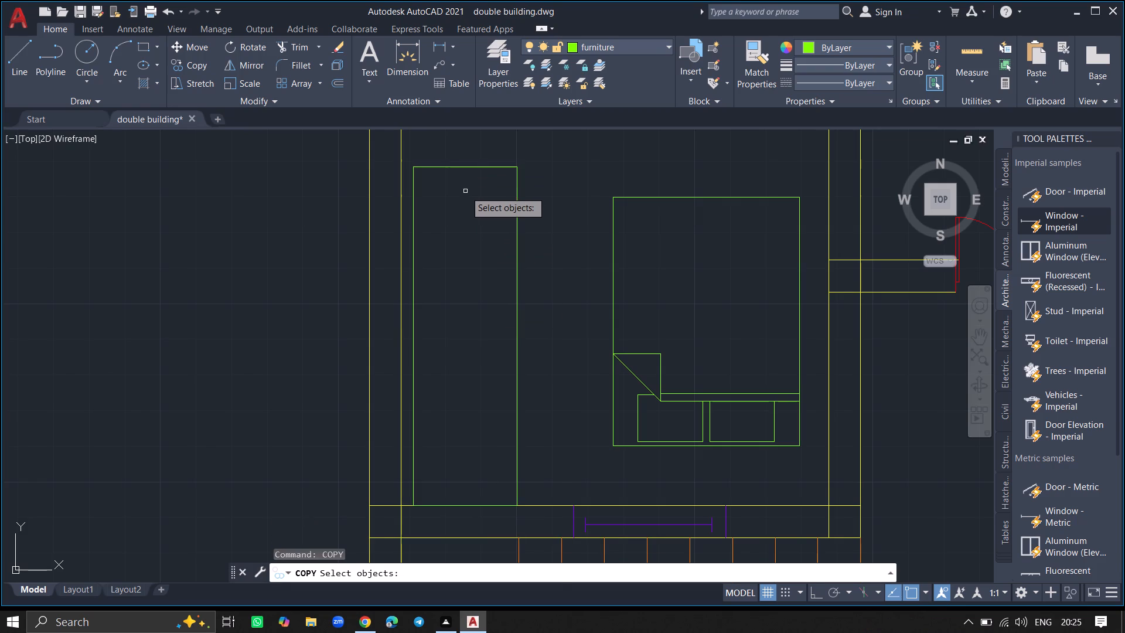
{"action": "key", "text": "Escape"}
Explode the tall rectangle beside the bed into separate lines.
{"action": "type", "text": "ex"}
{"action": "type", "text": "pl"}
{"action": "key", "text": "Return"}
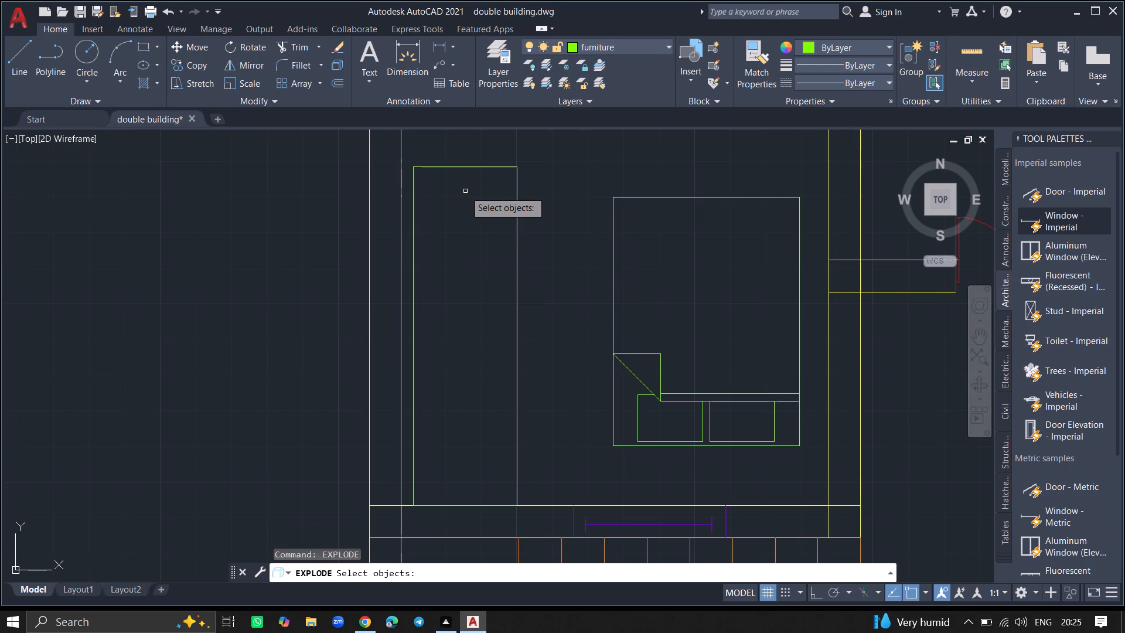
{"action": "left_click", "coordinate": [516, 223]}
{"action": "key", "text": "Return"}
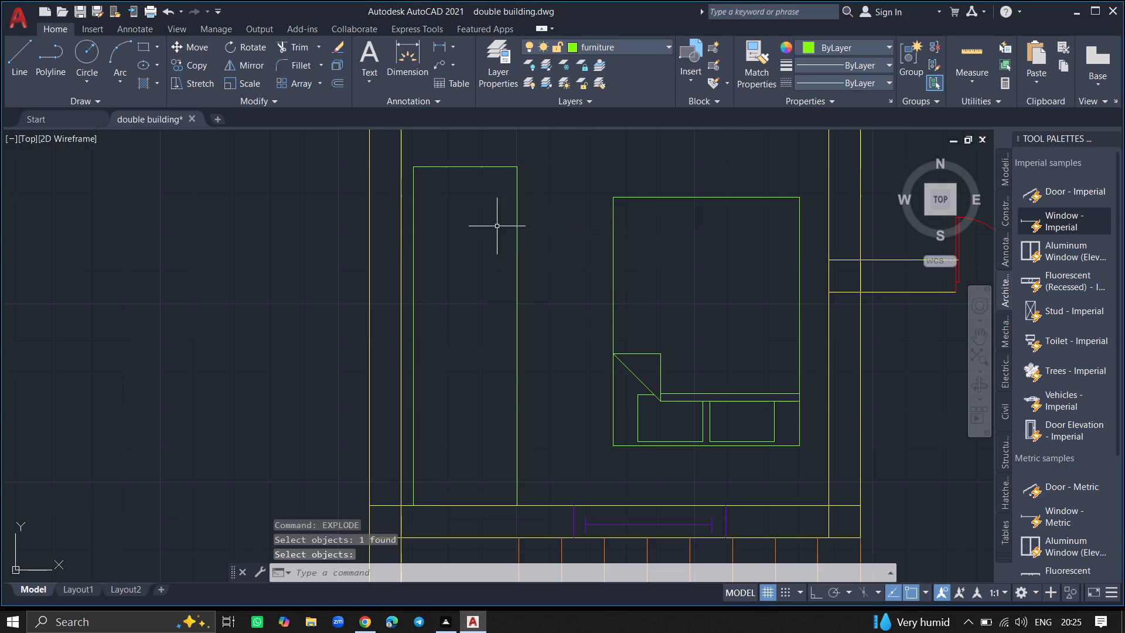
Copy the exploded rectangle's top edge straight down as an array of 5 items spaced about 2'-0" apart.
{"action": "type", "text": "copy"}
{"action": "key", "text": "Return"}
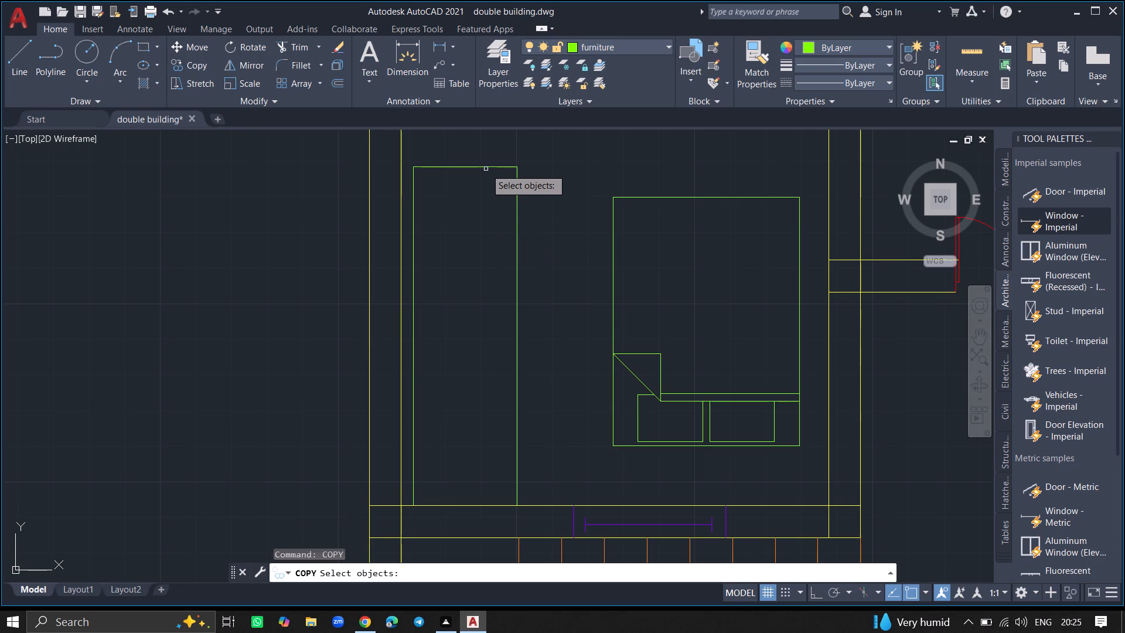
{"action": "left_click", "coordinate": [486, 167]}
{"action": "key", "text": "Return"}
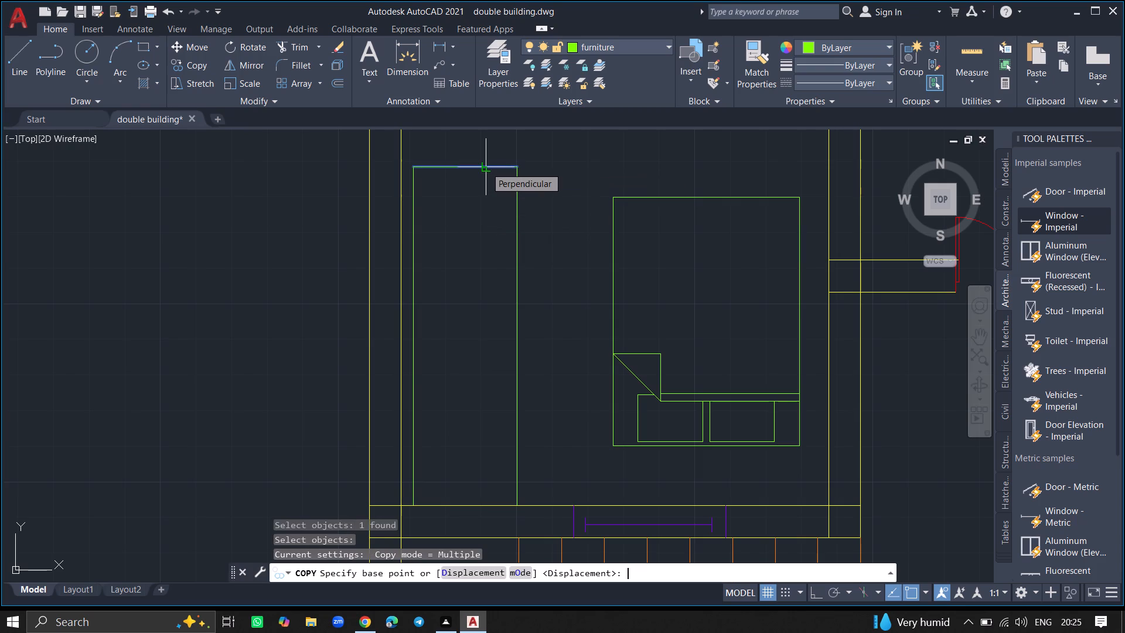
{"action": "left_click", "coordinate": [486, 167]}
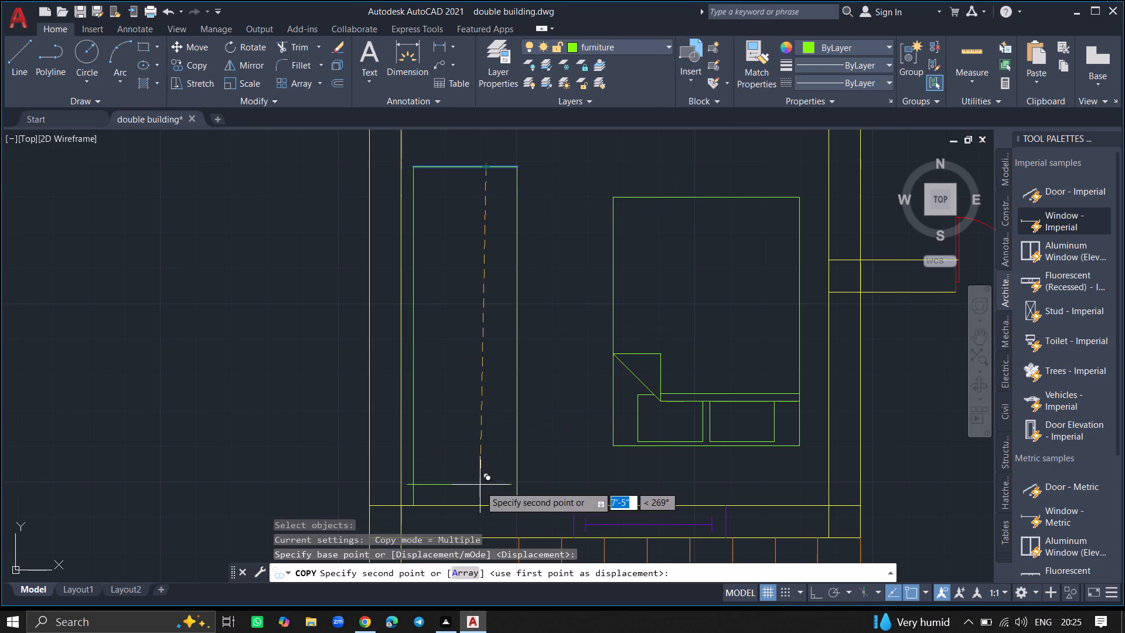
{"action": "left_click", "coordinate": [466, 569]}
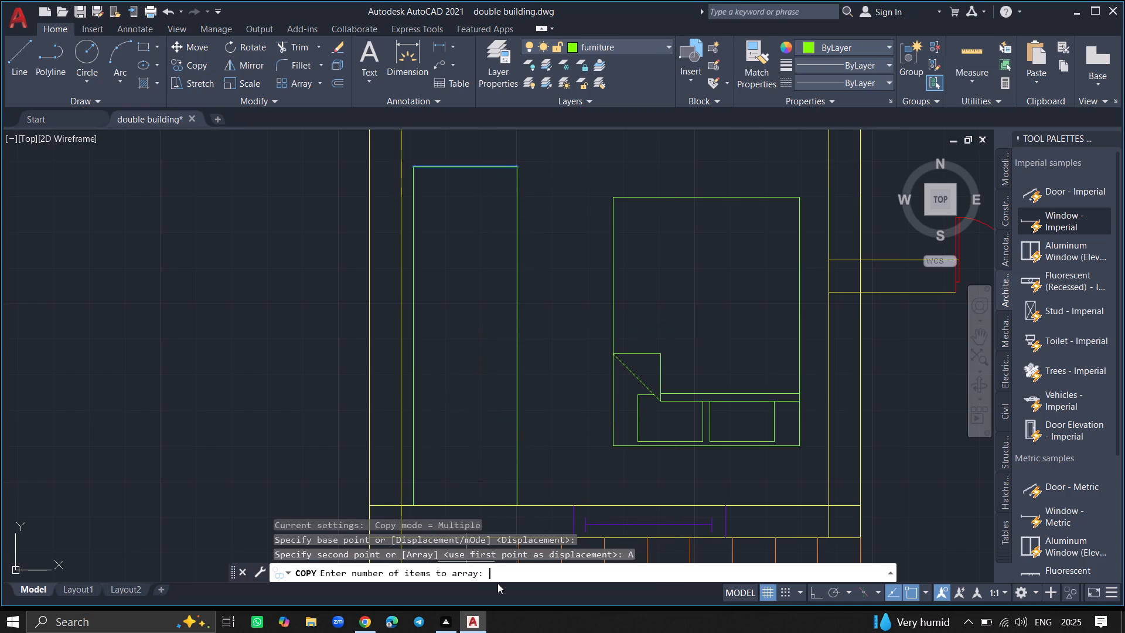
{"action": "key", "text": "5"}
{"action": "key", "text": "Return"}
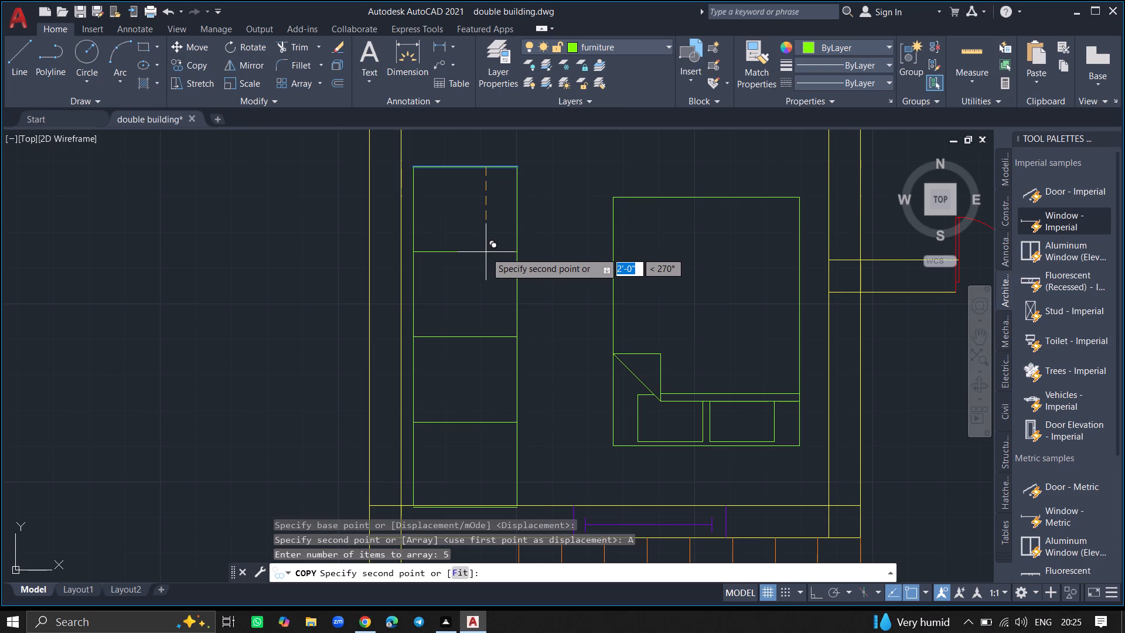
{"action": "left_click", "coordinate": [486, 252]}
{"action": "key", "text": "Return"}
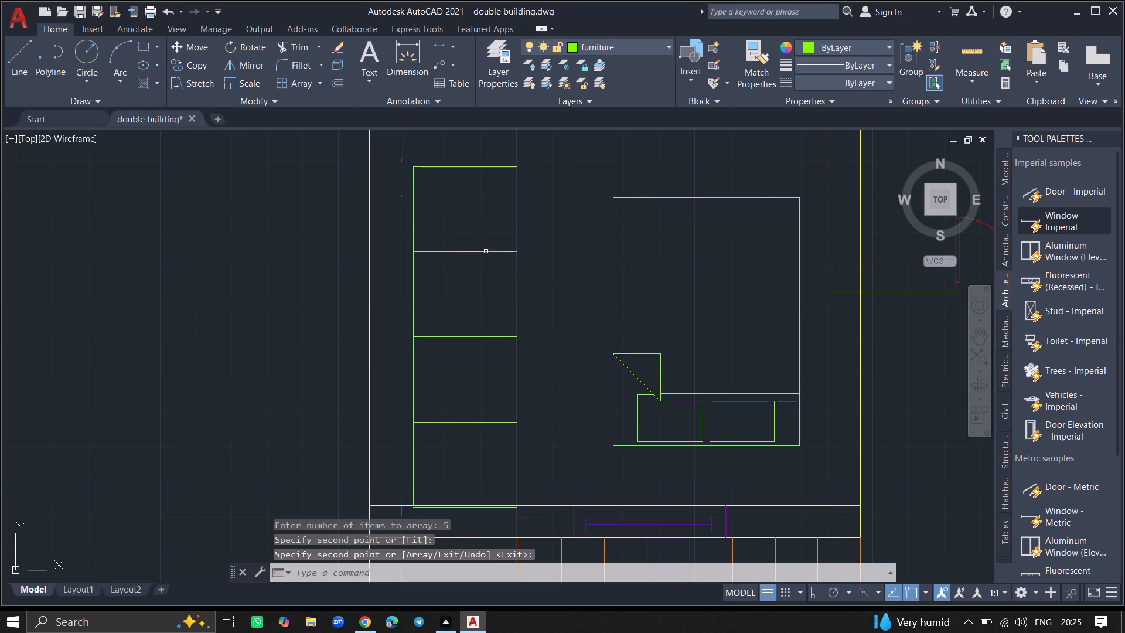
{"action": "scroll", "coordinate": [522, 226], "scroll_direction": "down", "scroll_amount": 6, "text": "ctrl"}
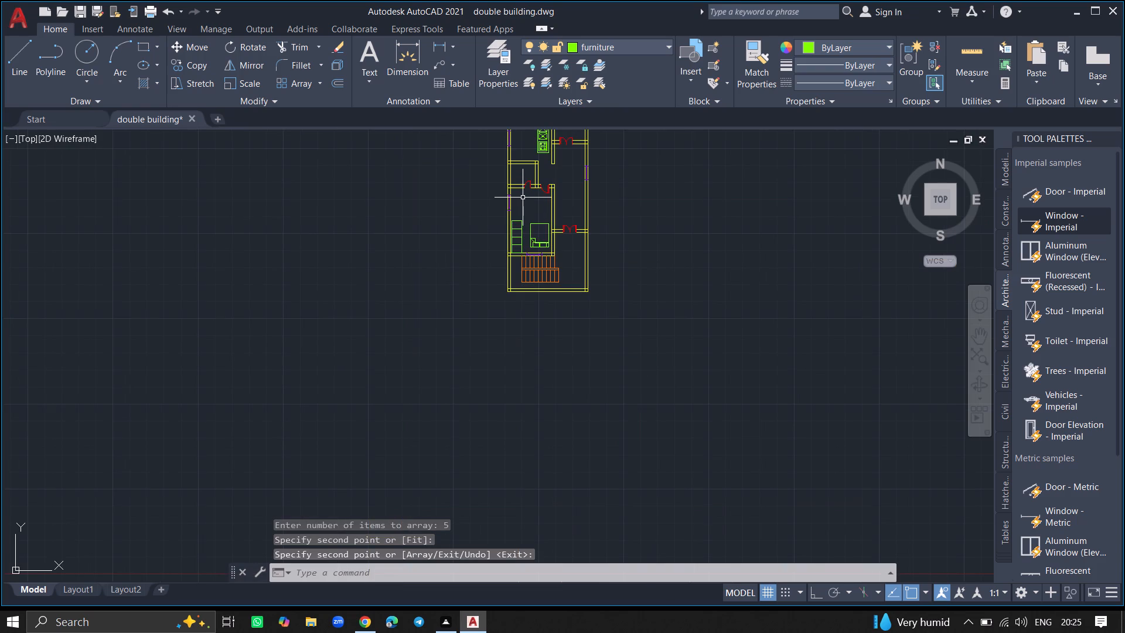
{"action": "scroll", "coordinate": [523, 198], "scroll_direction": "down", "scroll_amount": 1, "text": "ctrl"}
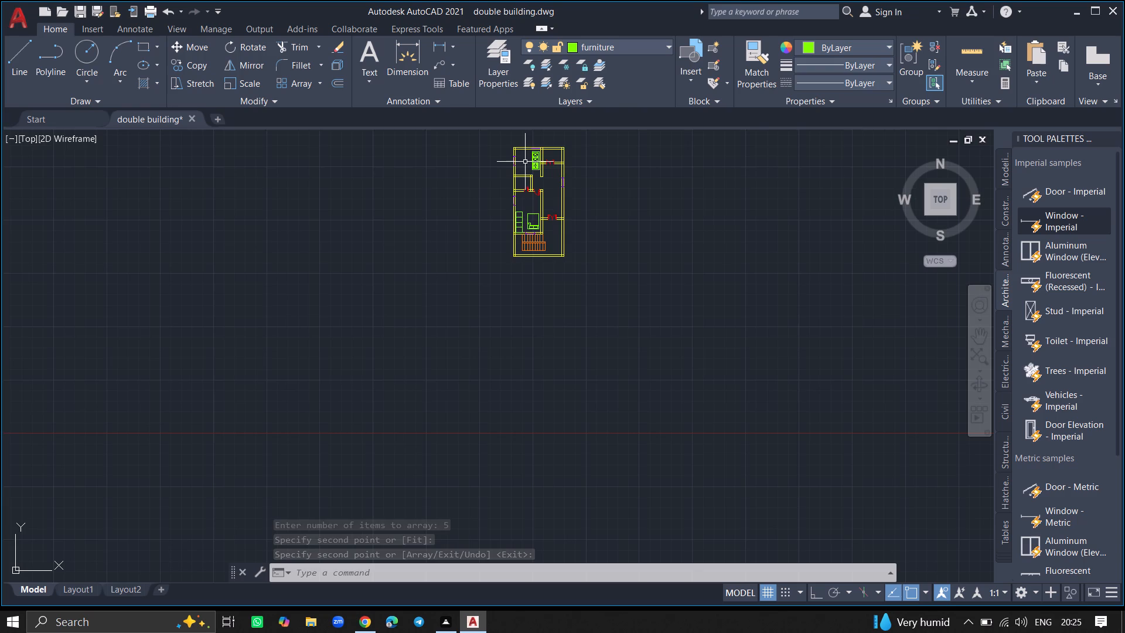
Draw a rectangle about 1'-8" by 3'-2" in the open hall between the bedroom door and the outer wall.
{"action": "scroll", "coordinate": [525, 162], "scroll_direction": "up", "scroll_amount": 2, "text": "ctrl"}
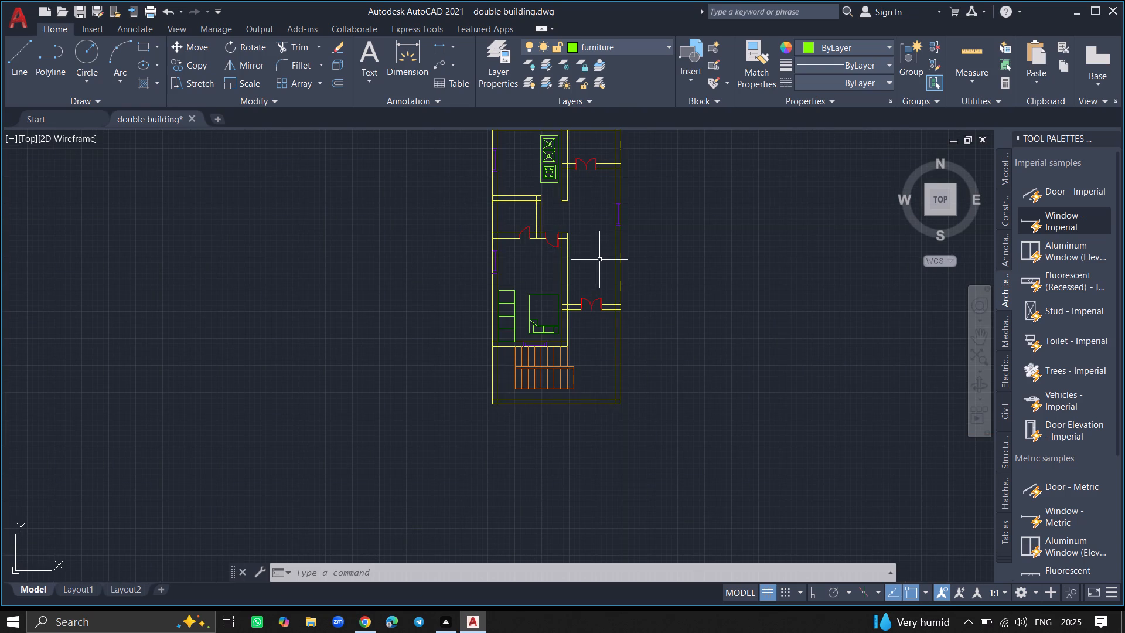
{"action": "scroll", "coordinate": [600, 260], "scroll_direction": "up", "scroll_amount": 2, "text": "ctrl"}
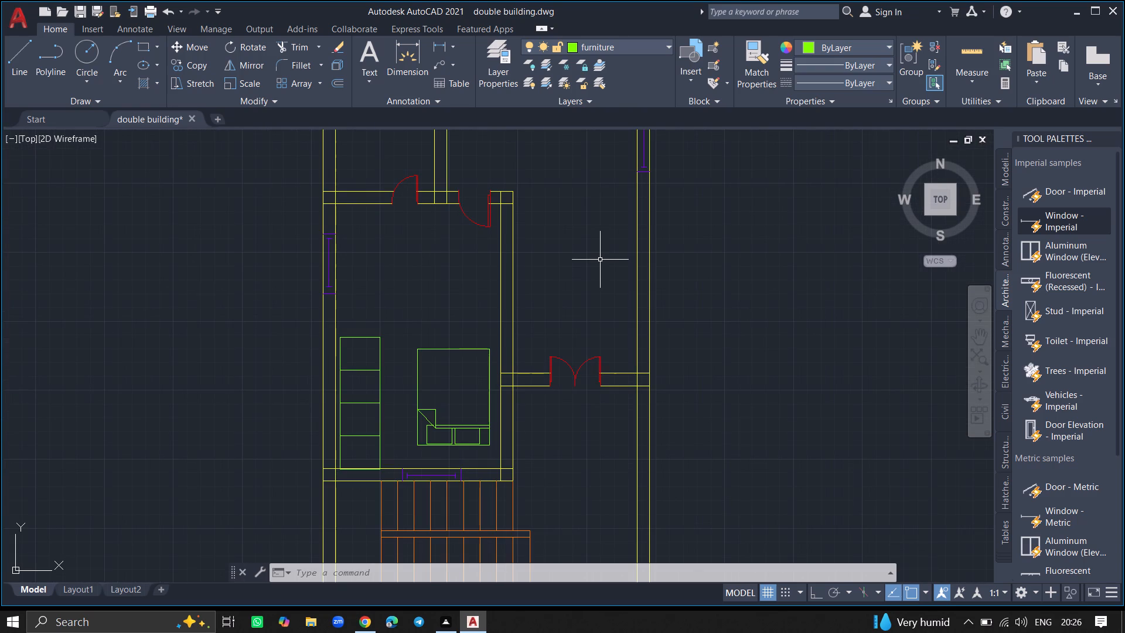
{"action": "type", "text": "rec"}
{"action": "key", "text": "Return"}
{"action": "scroll", "coordinate": [582, 240], "scroll_direction": "down", "scroll_amount": 3, "text": "ctrl"}
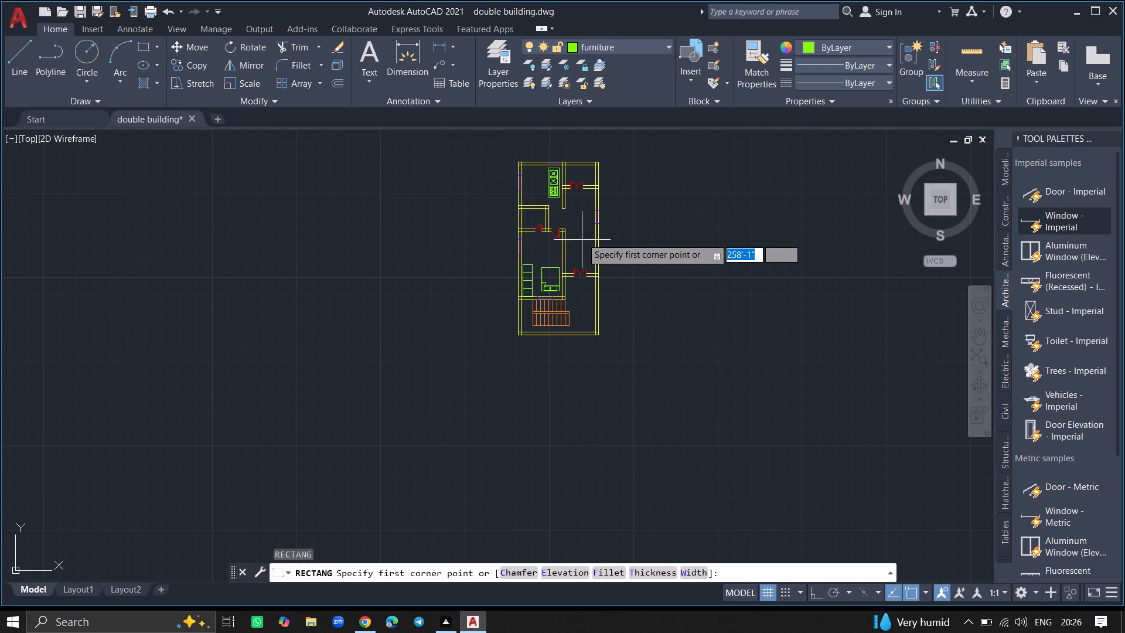
{"action": "scroll", "coordinate": [575, 220], "scroll_direction": "up", "scroll_amount": 1, "text": "ctrl"}
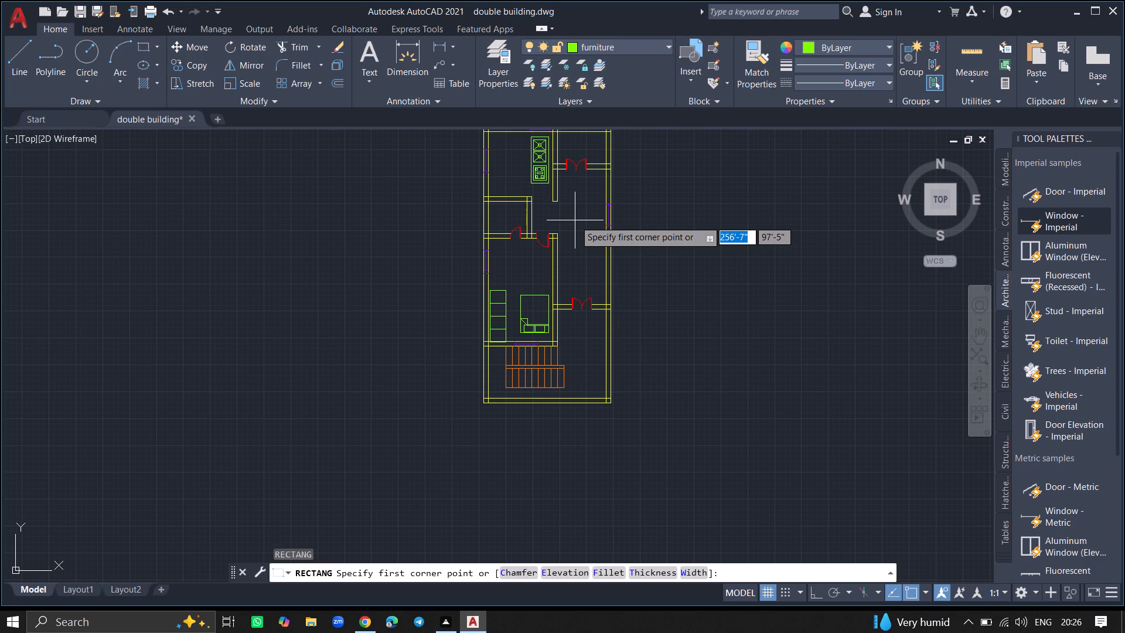
{"action": "scroll", "coordinate": [575, 220], "scroll_direction": "up", "scroll_amount": 1, "text": "ctrl"}
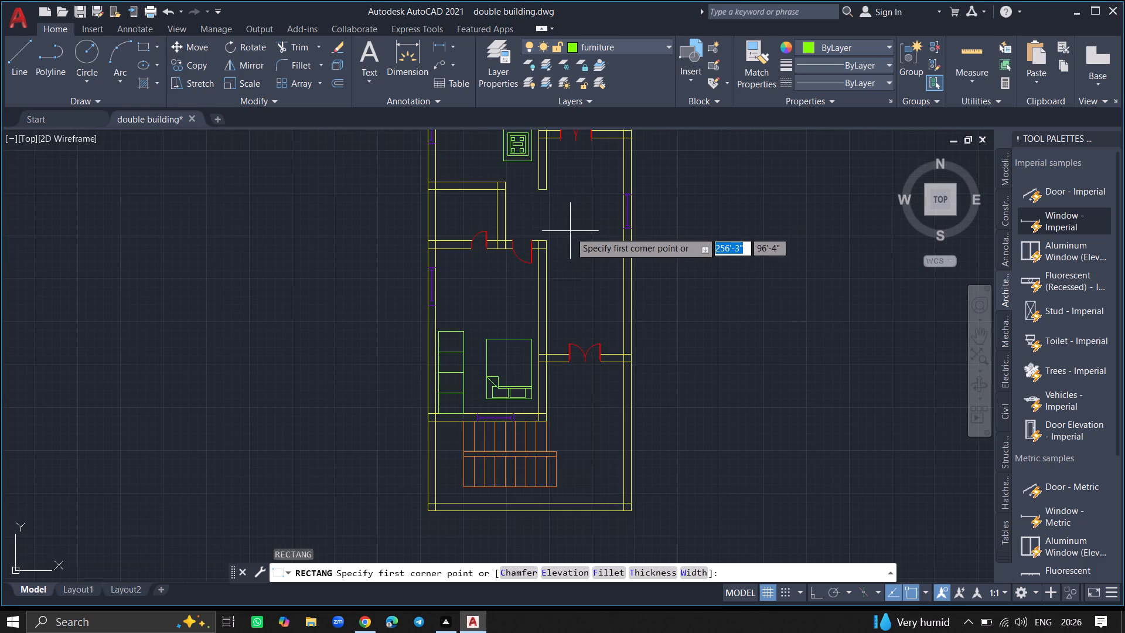
{"action": "left_click", "coordinate": [572, 234]}
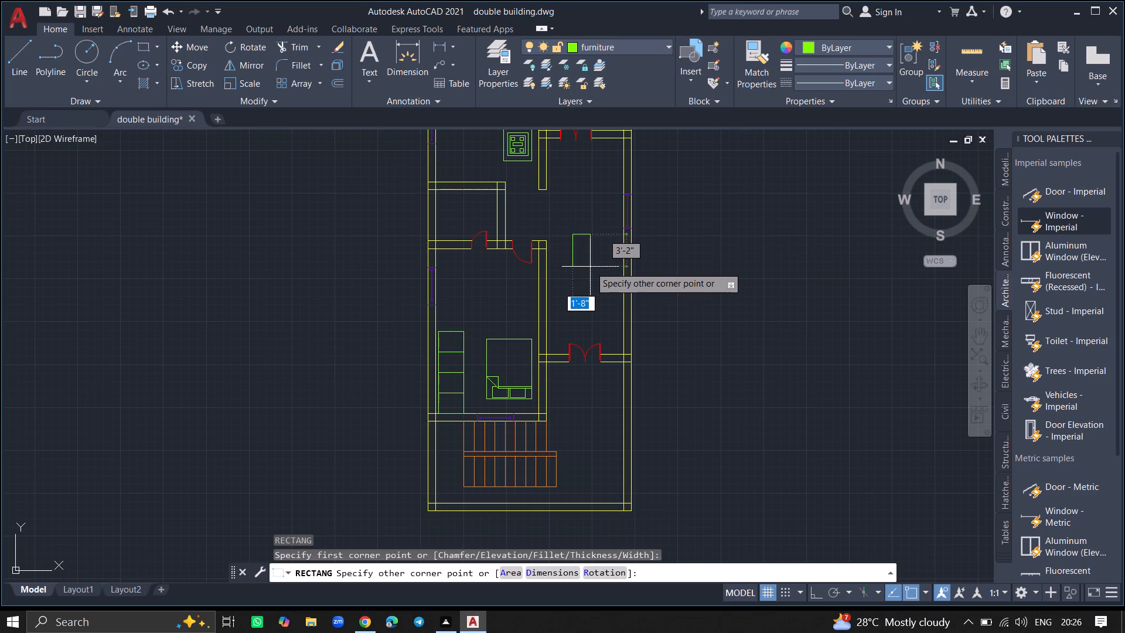
{"action": "left_click", "coordinate": [590, 267]}
Offset the hall rectangle inward by 3" to form a table with an inner border.
{"action": "scroll", "coordinate": [581, 249], "scroll_direction": "up", "scroll_amount": 4, "text": "ctrl"}
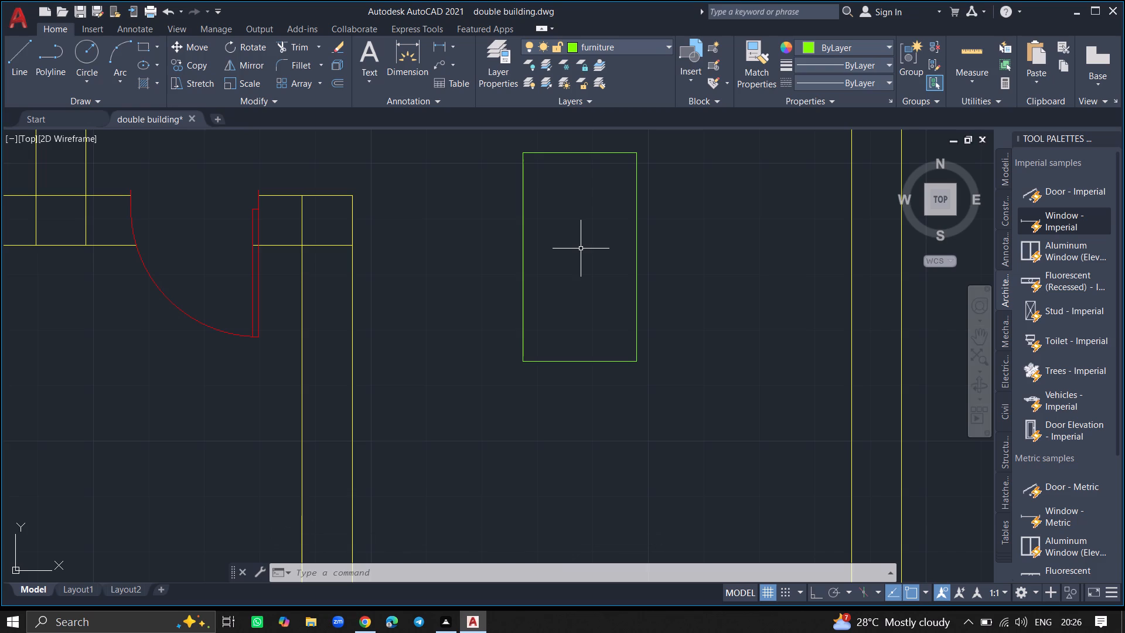
{"action": "key", "text": "o"}
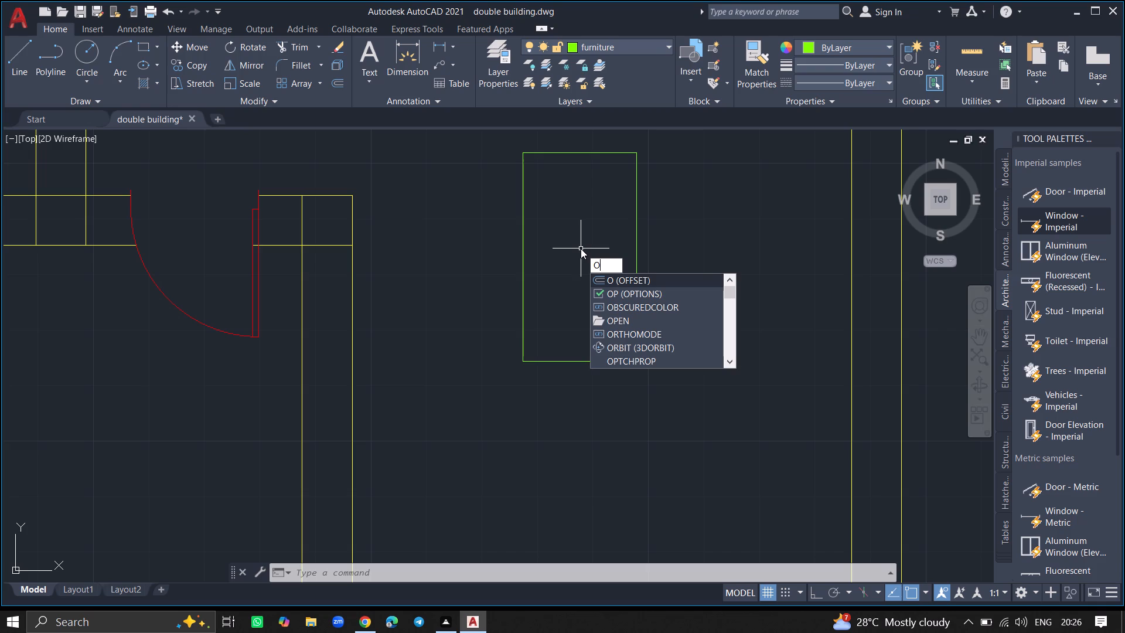
{"action": "left_click", "coordinate": [607, 278]}
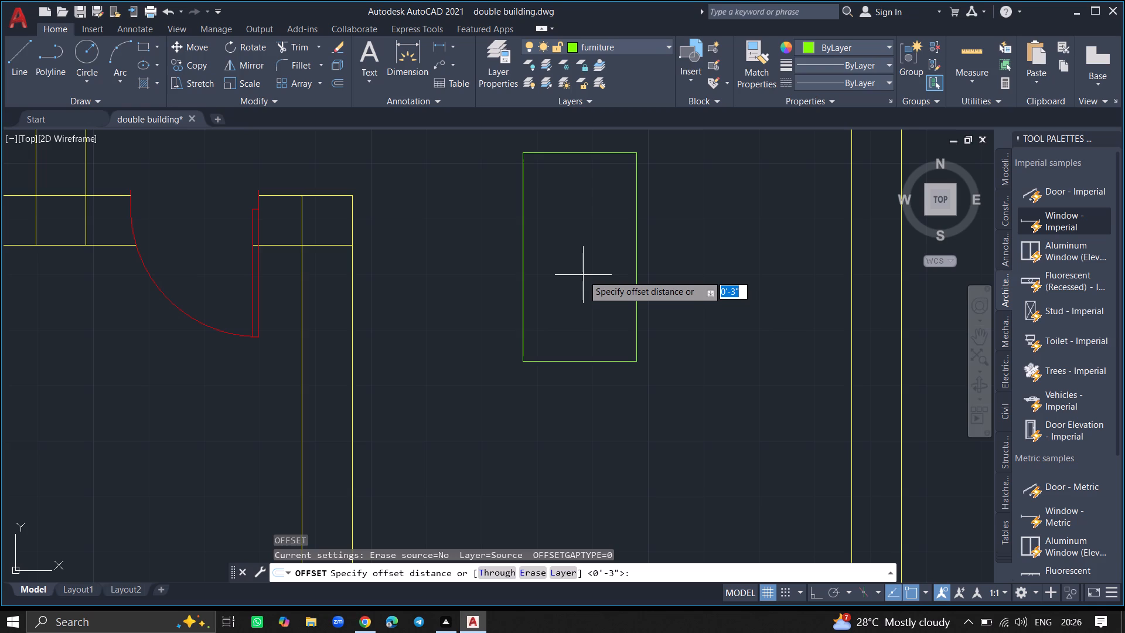
{"action": "key", "text": "Return"}
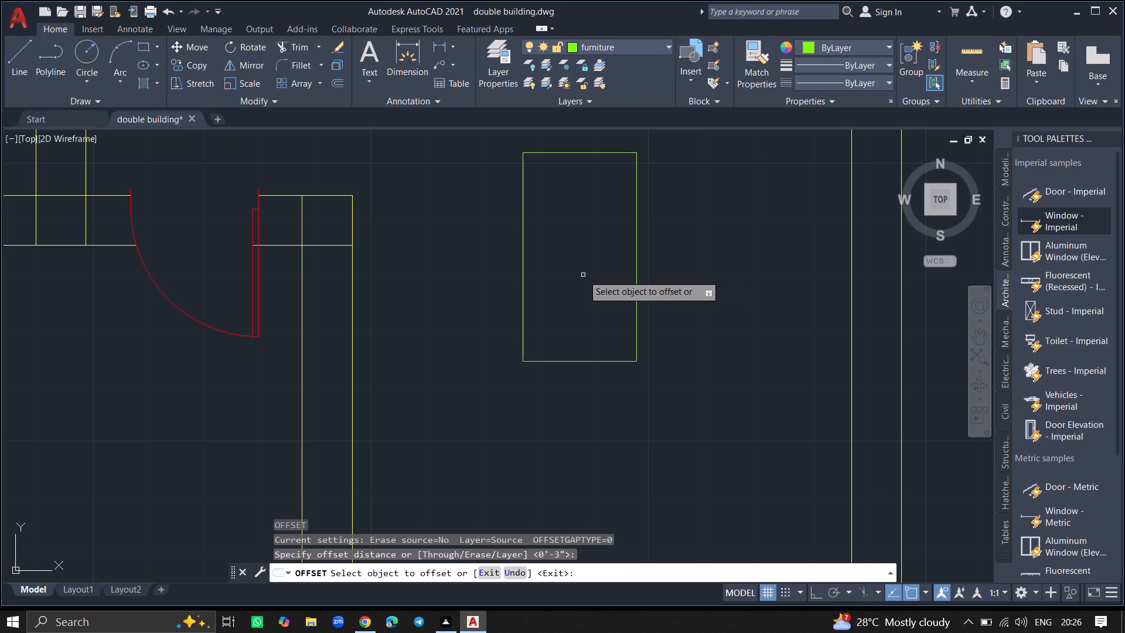
{"action": "left_click", "coordinate": [587, 362]}
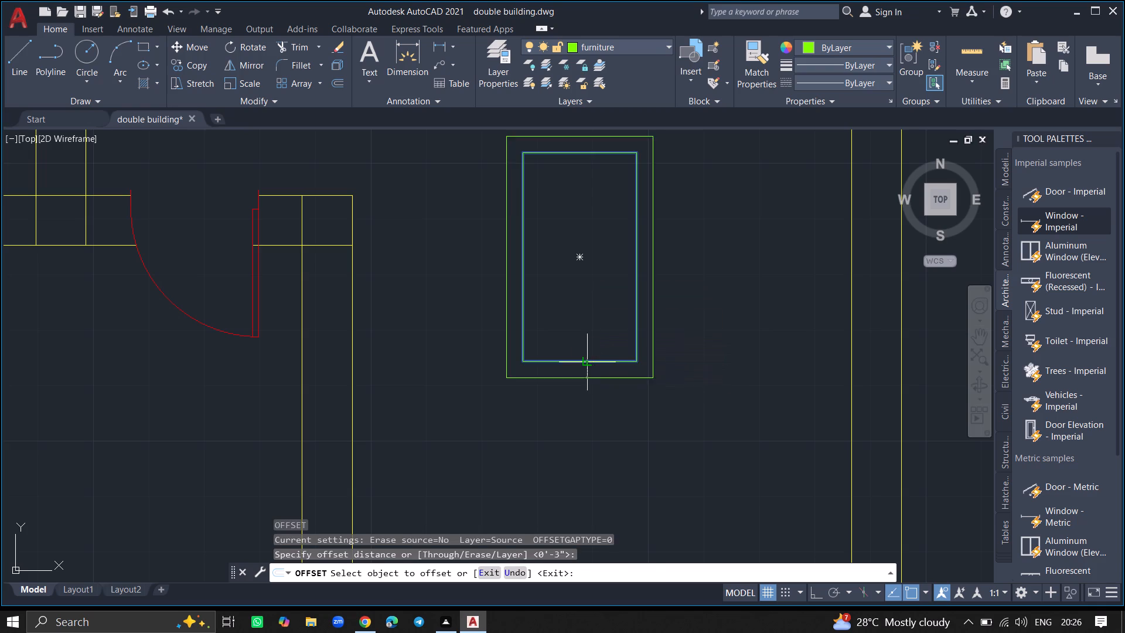
{"action": "left_click", "coordinate": [594, 346]}
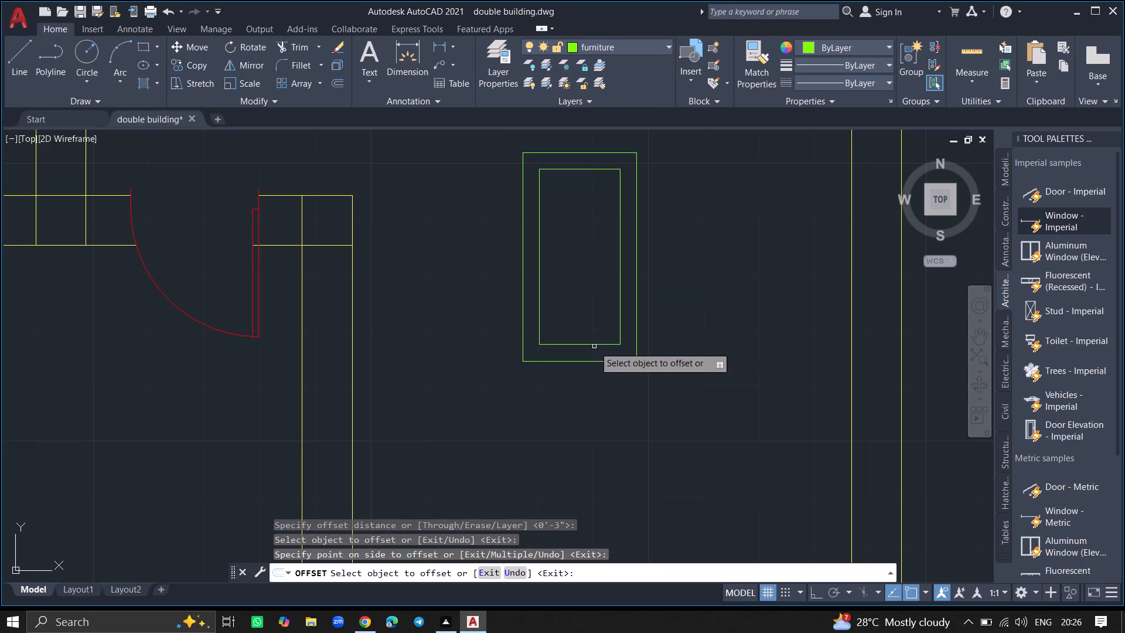
{"action": "key", "text": "Return"}
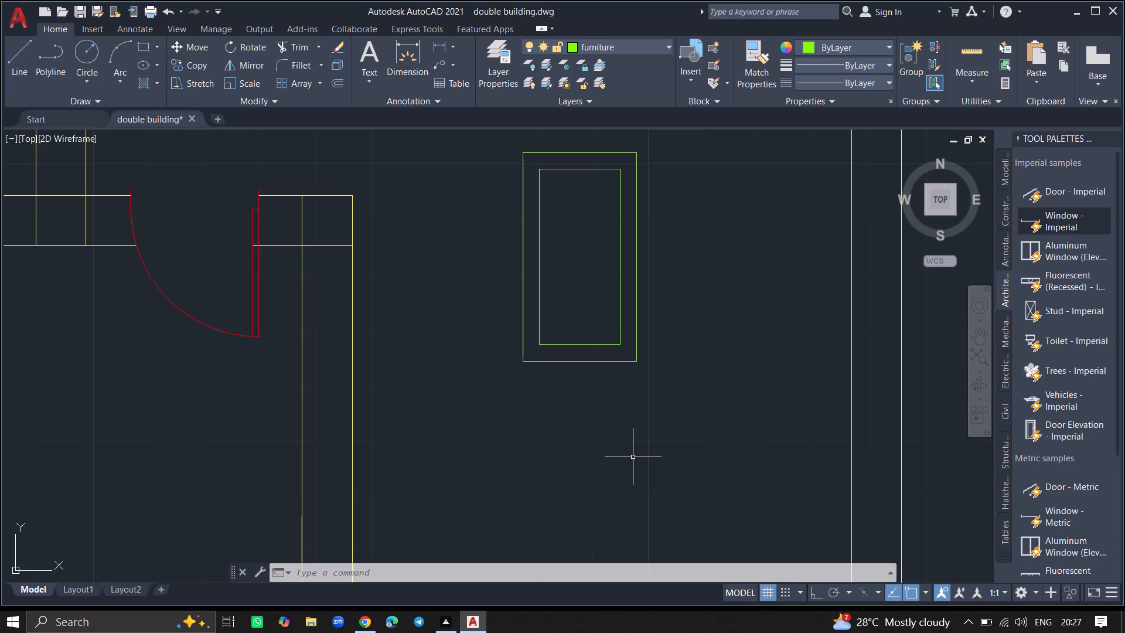
Insert the Sofa - Roundback 7 ft. block from the DesignCenter's Home - Space Planner blocks into the hall.
{"action": "key", "text": "ctrl+2"}
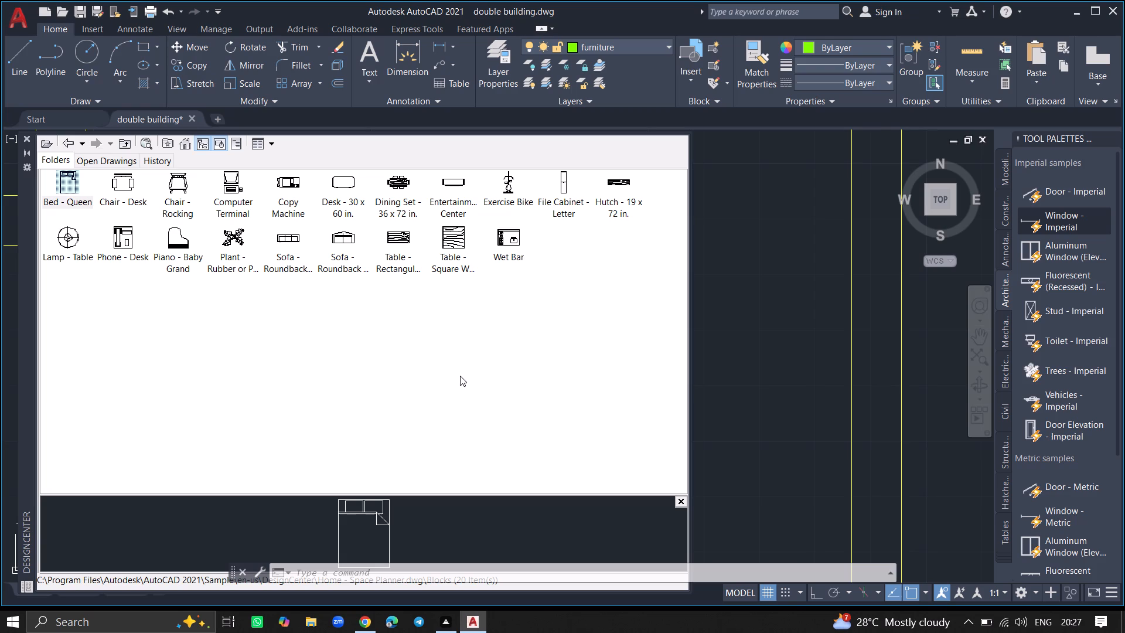
{"action": "left_click", "coordinate": [291, 249]}
{"action": "left_click_drag", "start_coordinate": [291, 249], "coordinate": [556, 331]}
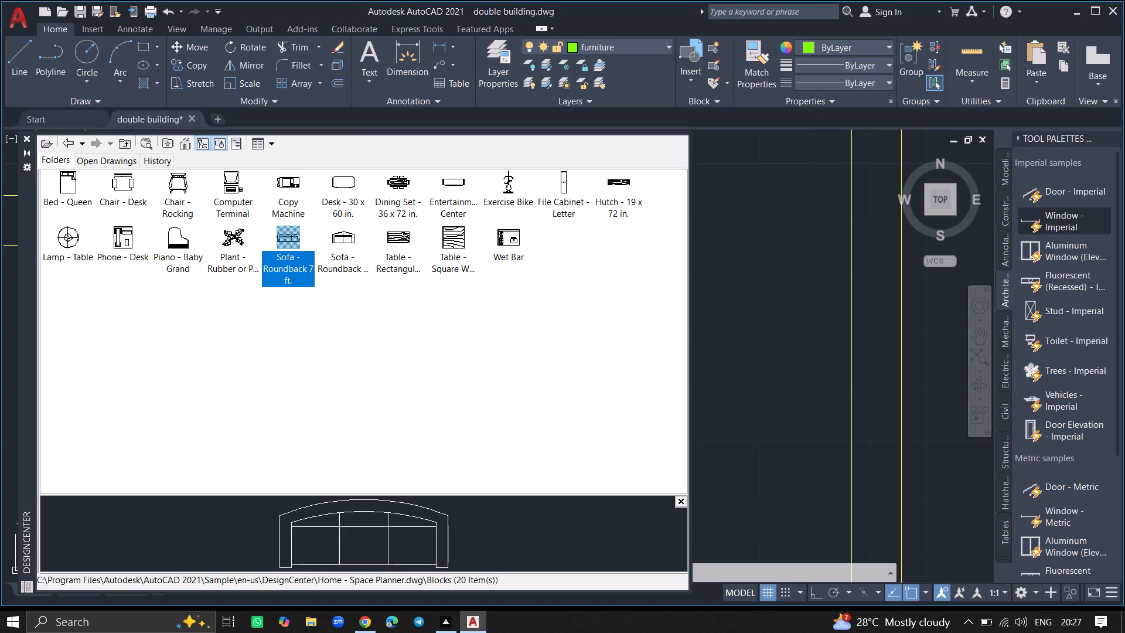
{"action": "left_click_drag", "start_coordinate": [556, 331], "coordinate": [748, 346]}
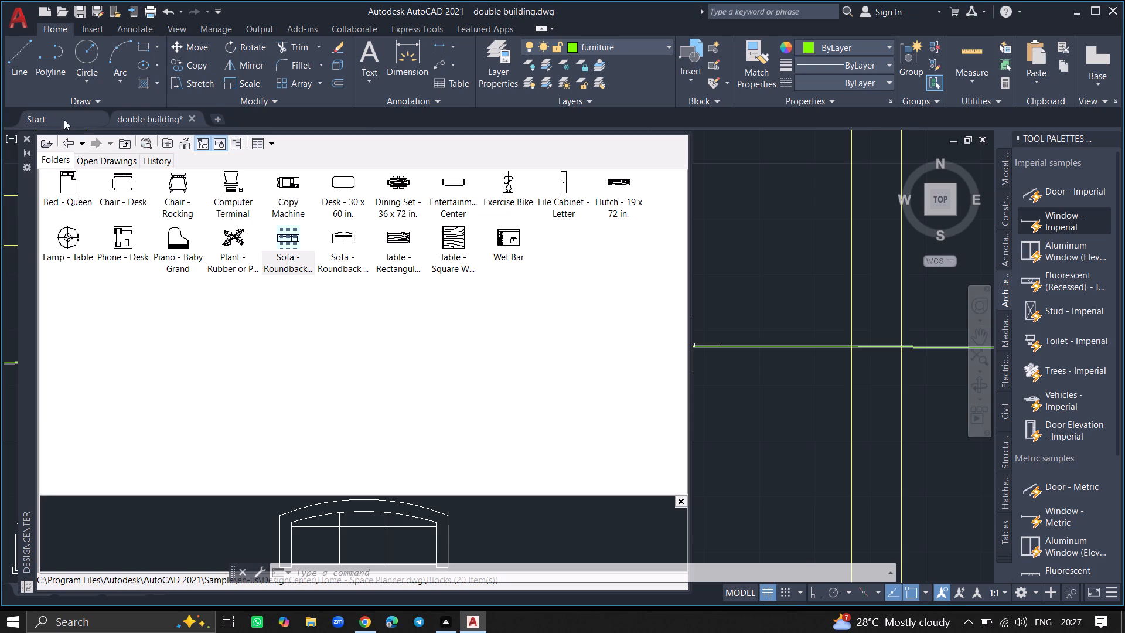
{"action": "left_click", "coordinate": [28, 135]}
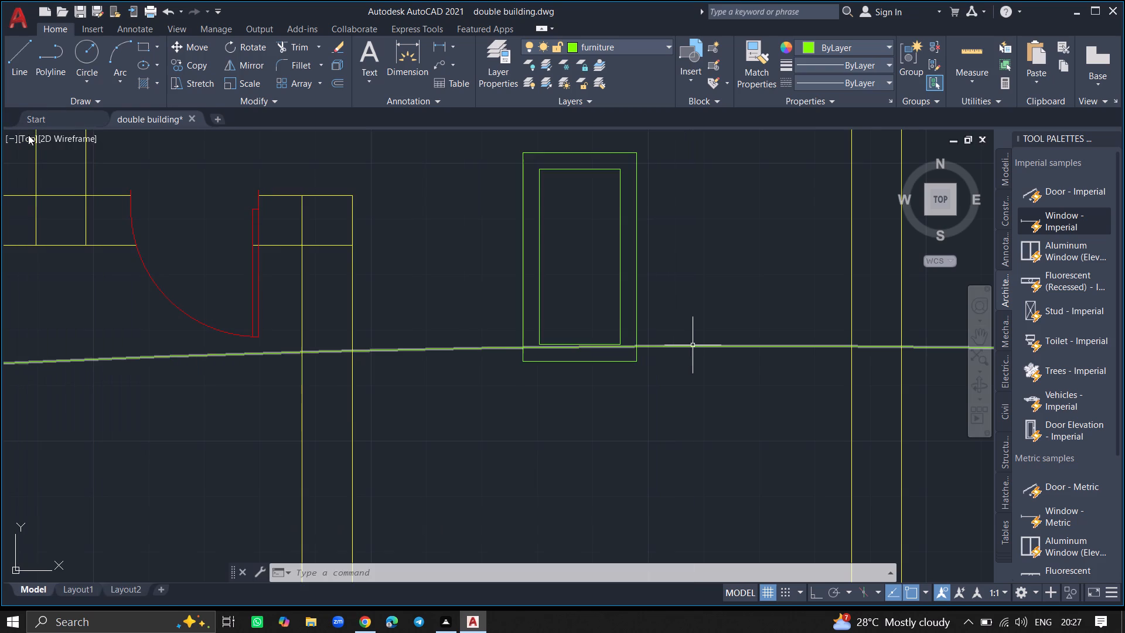
Scale the inserted sofa down freehand until it is slightly shorter than the table's outer rectangle.
{"action": "left_click", "coordinate": [379, 352]}
{"action": "type", "text": "sc"}
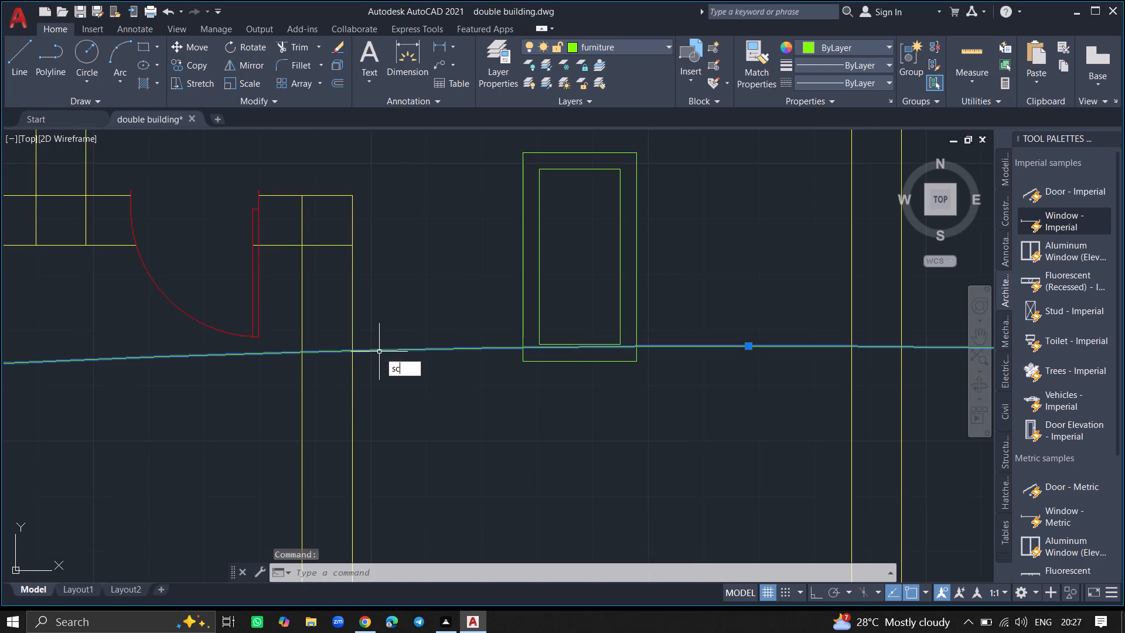
{"action": "key", "text": "Return"}
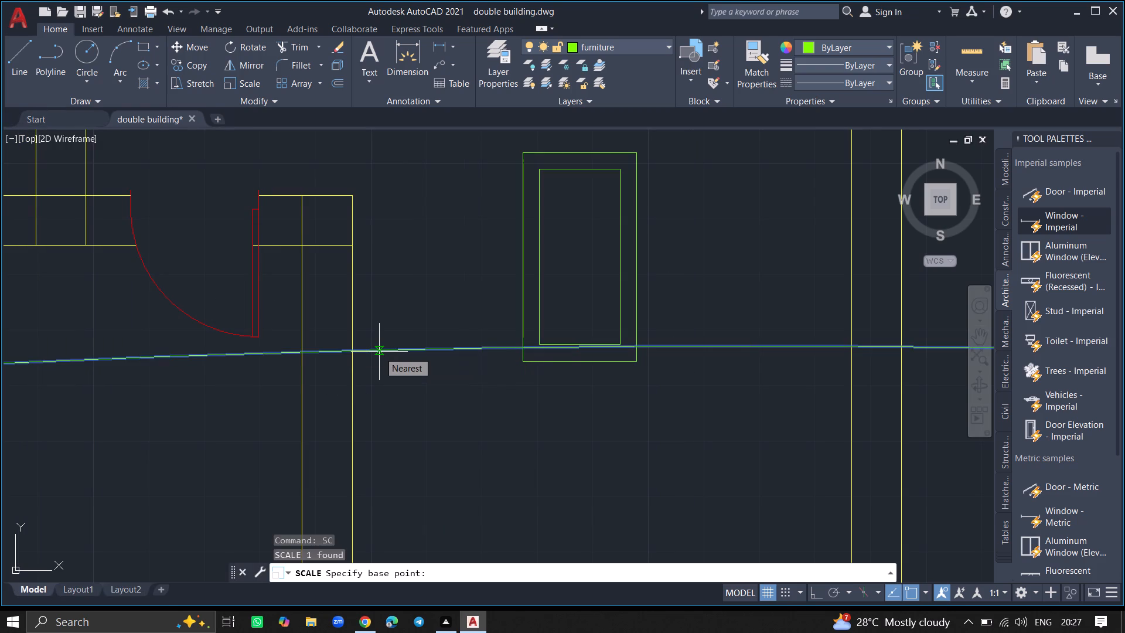
{"action": "left_click", "coordinate": [379, 352]}
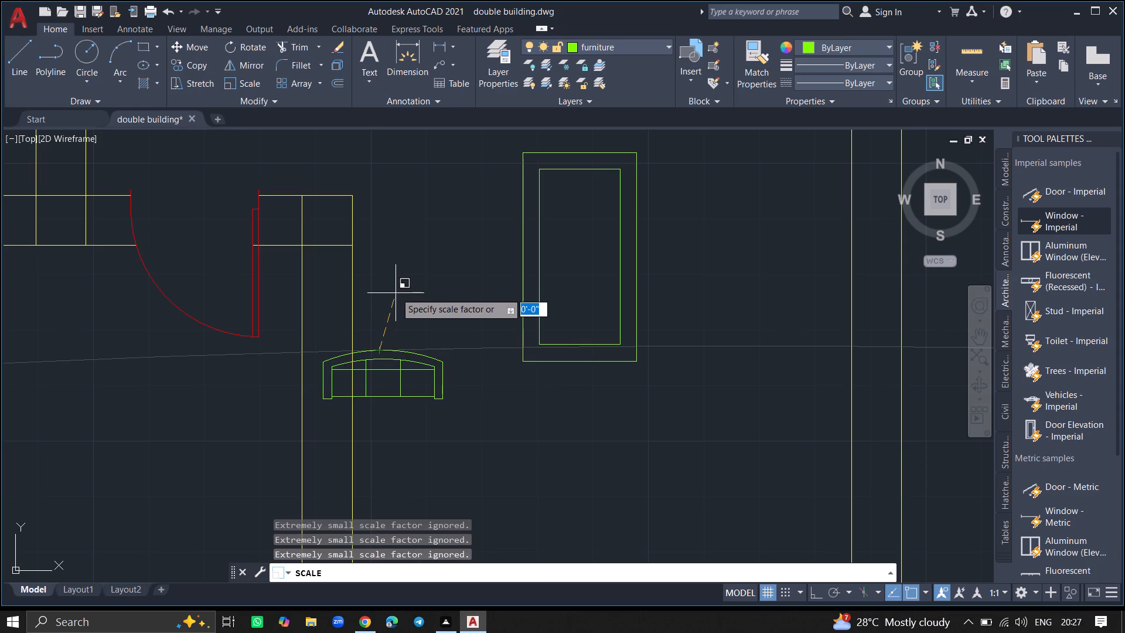
{"action": "left_click", "coordinate": [405, 258]}
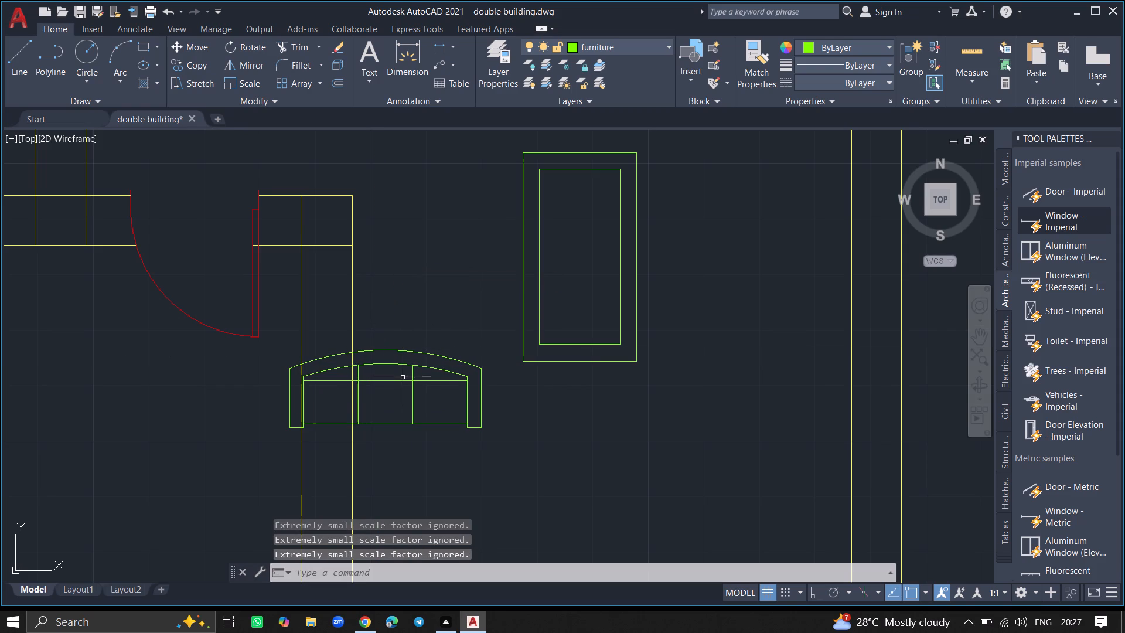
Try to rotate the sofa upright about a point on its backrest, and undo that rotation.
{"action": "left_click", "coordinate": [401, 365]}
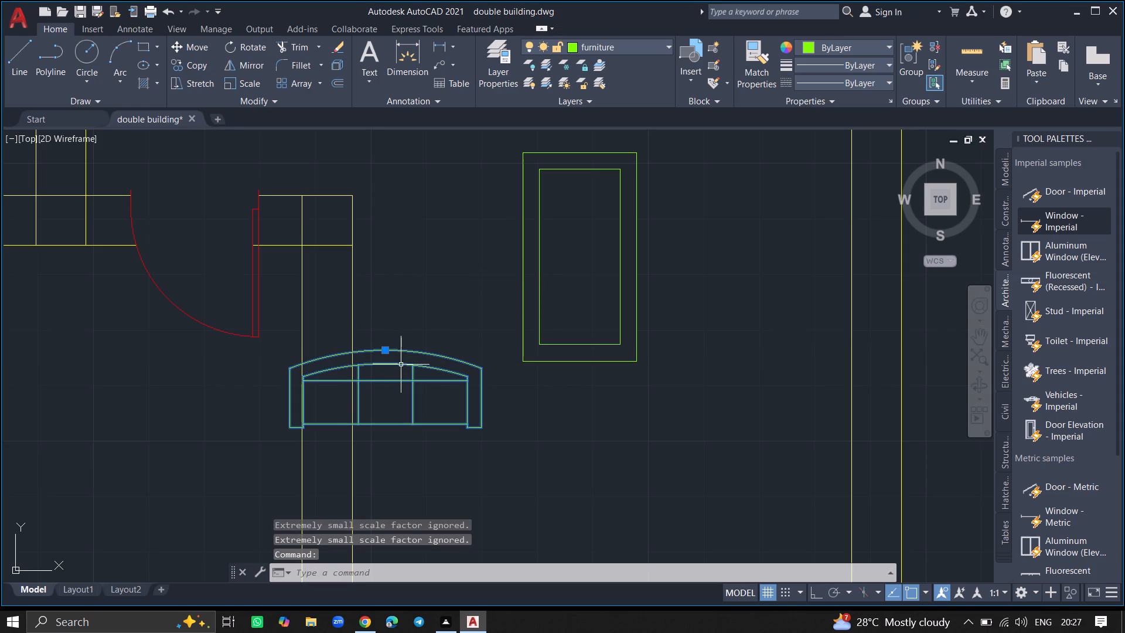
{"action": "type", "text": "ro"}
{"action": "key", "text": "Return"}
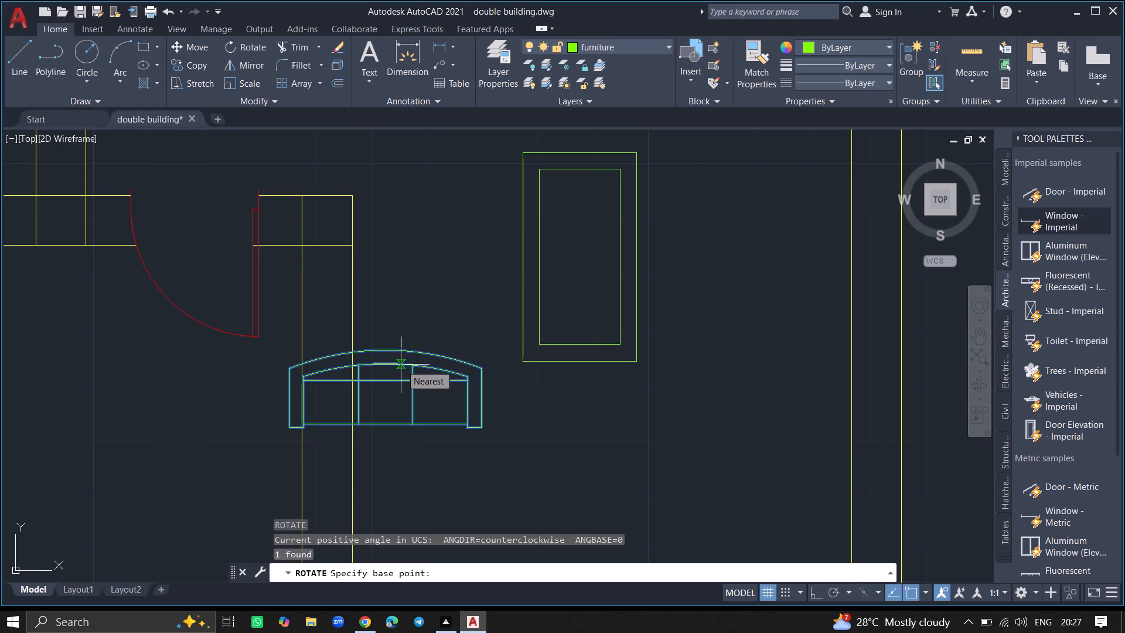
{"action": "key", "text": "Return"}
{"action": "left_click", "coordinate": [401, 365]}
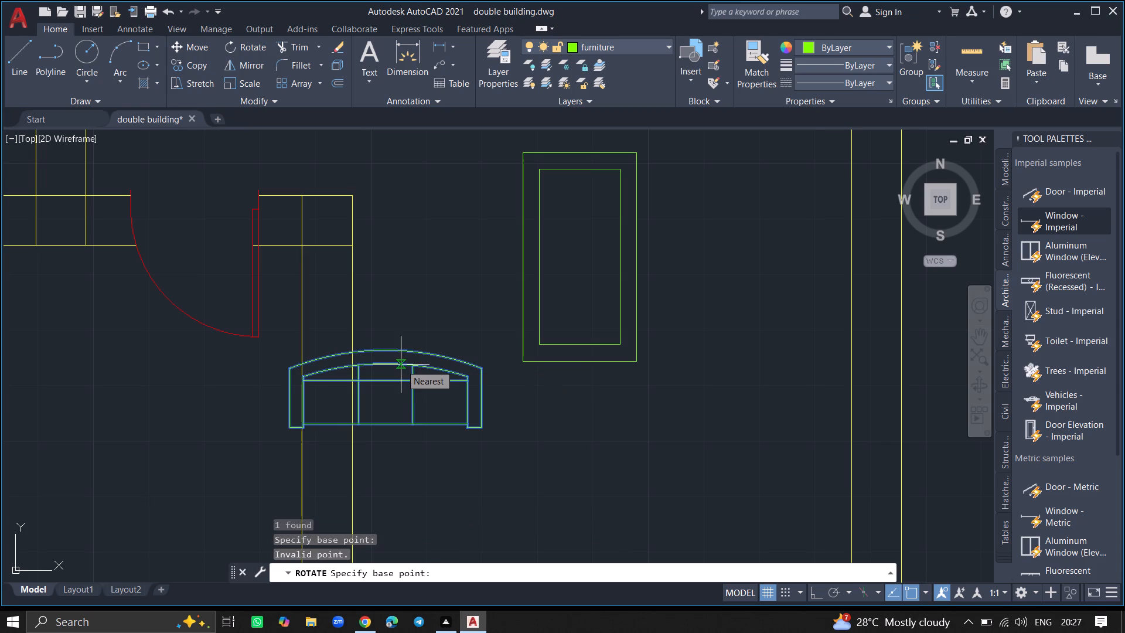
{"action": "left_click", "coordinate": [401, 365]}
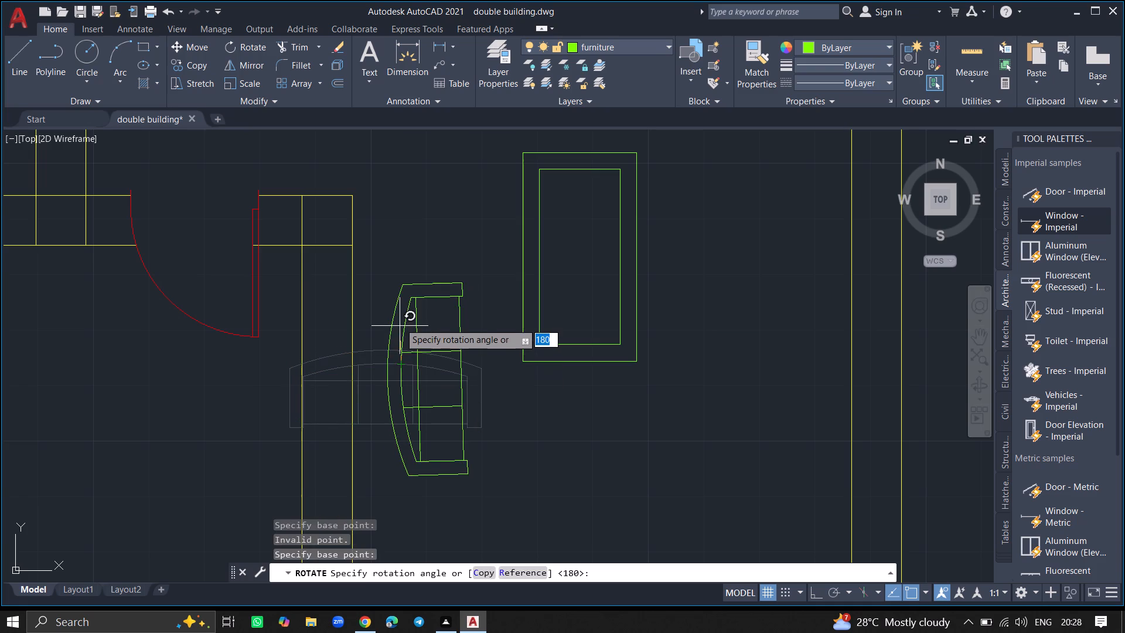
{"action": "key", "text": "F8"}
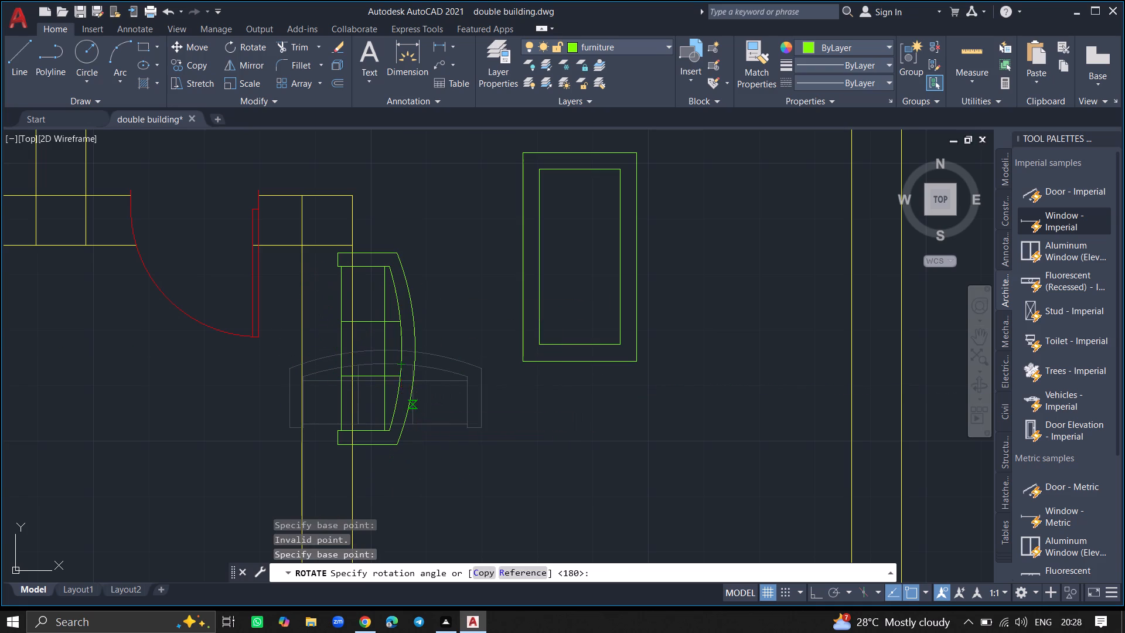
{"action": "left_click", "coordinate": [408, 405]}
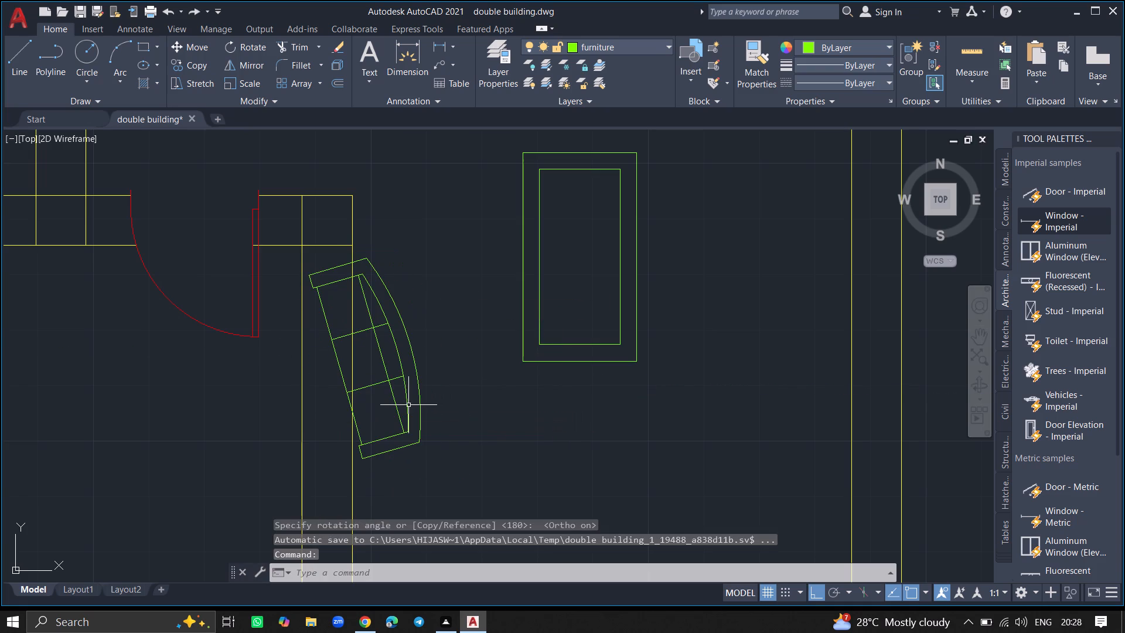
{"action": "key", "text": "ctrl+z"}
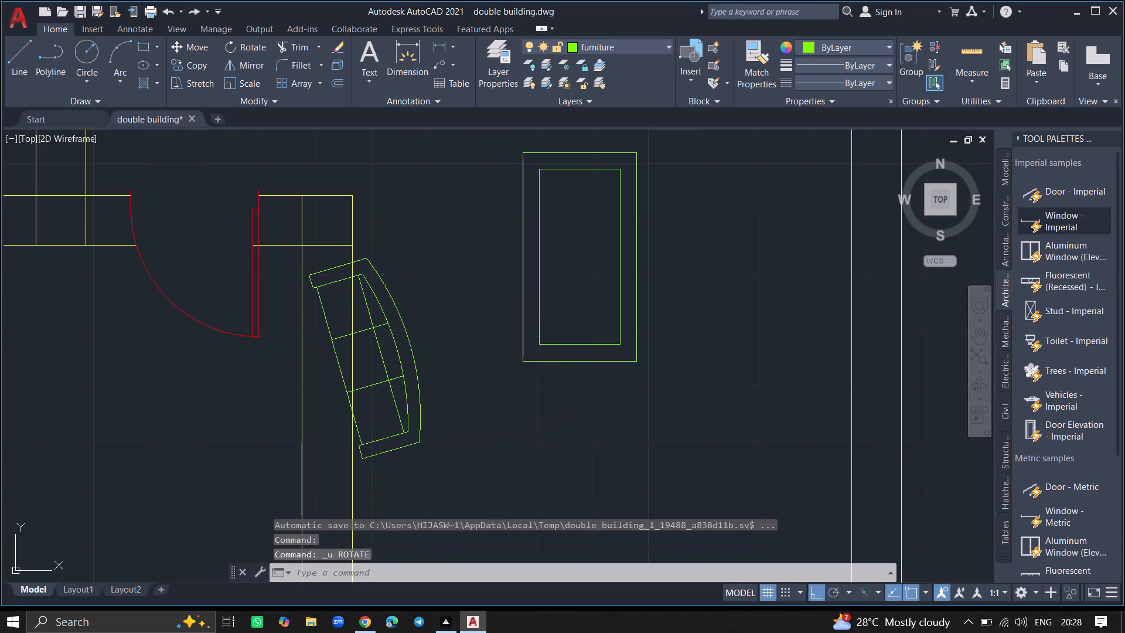
Rotate the sofa by 270° with Ortho on, turning its curved back towards the table.
{"action": "key", "text": "F8"}
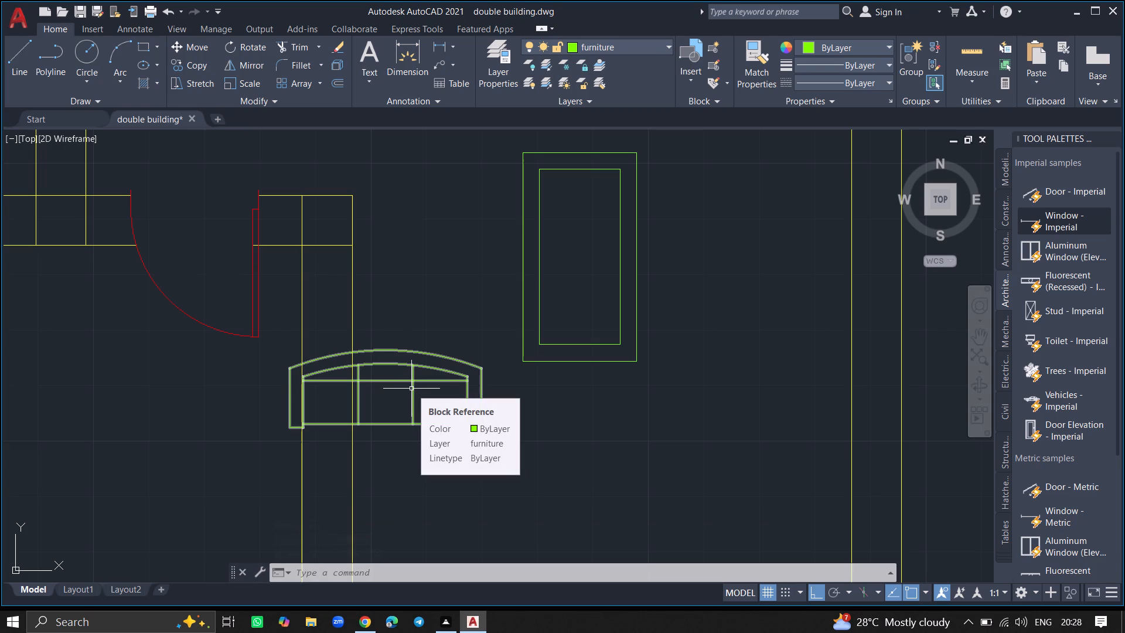
{"action": "type", "text": "ro"}
{"action": "key", "text": "Return"}
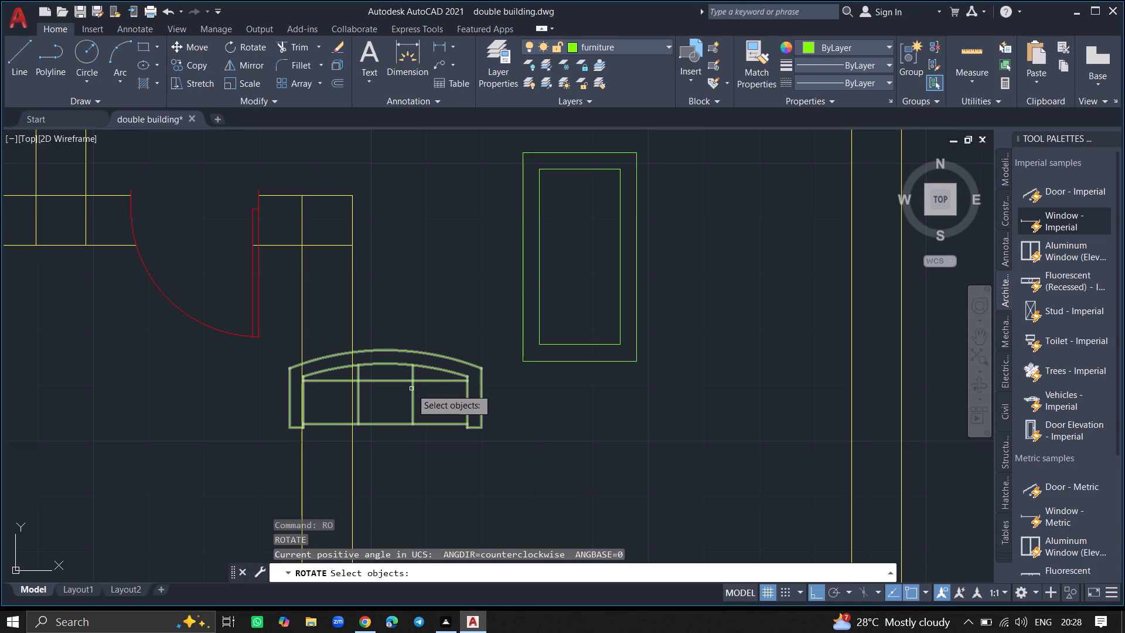
{"action": "left_click", "coordinate": [411, 389]}
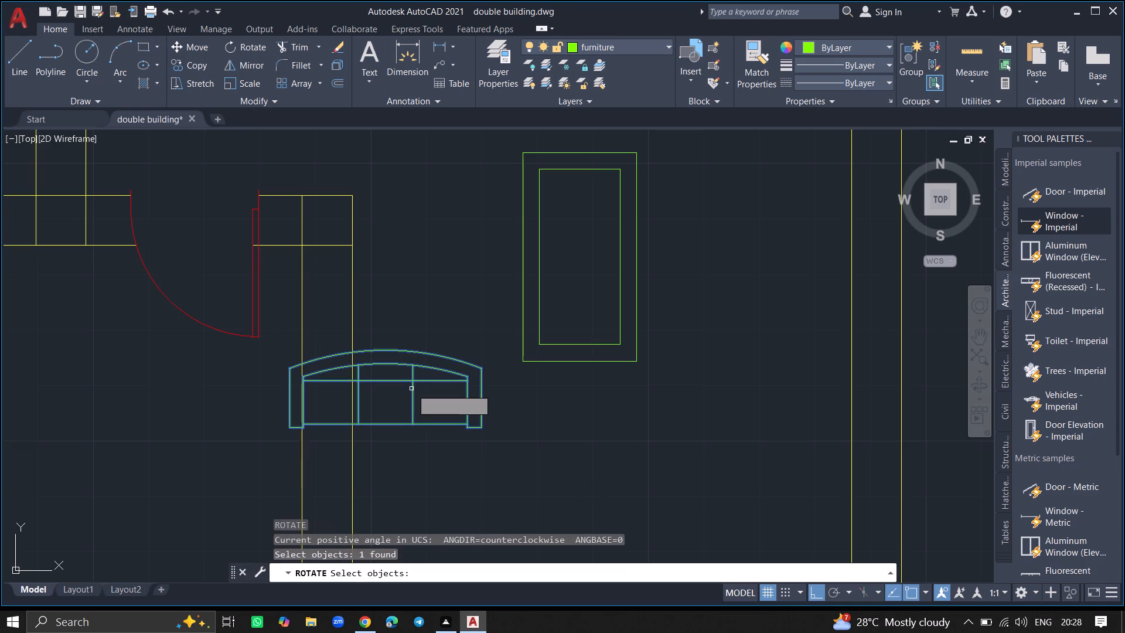
{"action": "key", "text": "Return"}
{"action": "left_click", "coordinate": [411, 389]}
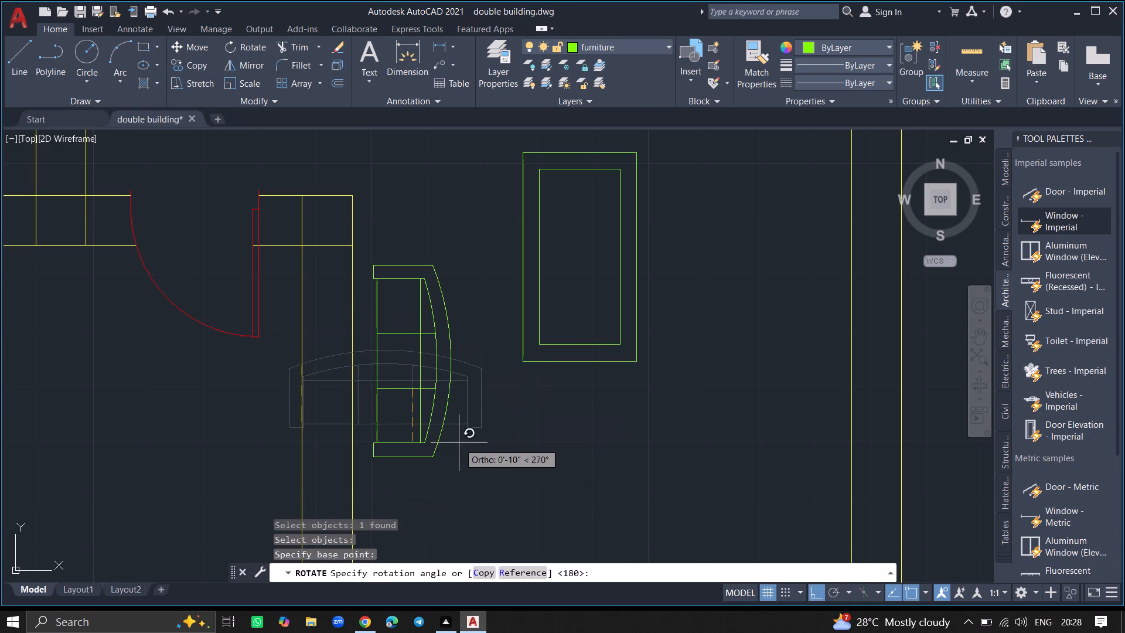
{"action": "left_click", "coordinate": [414, 449]}
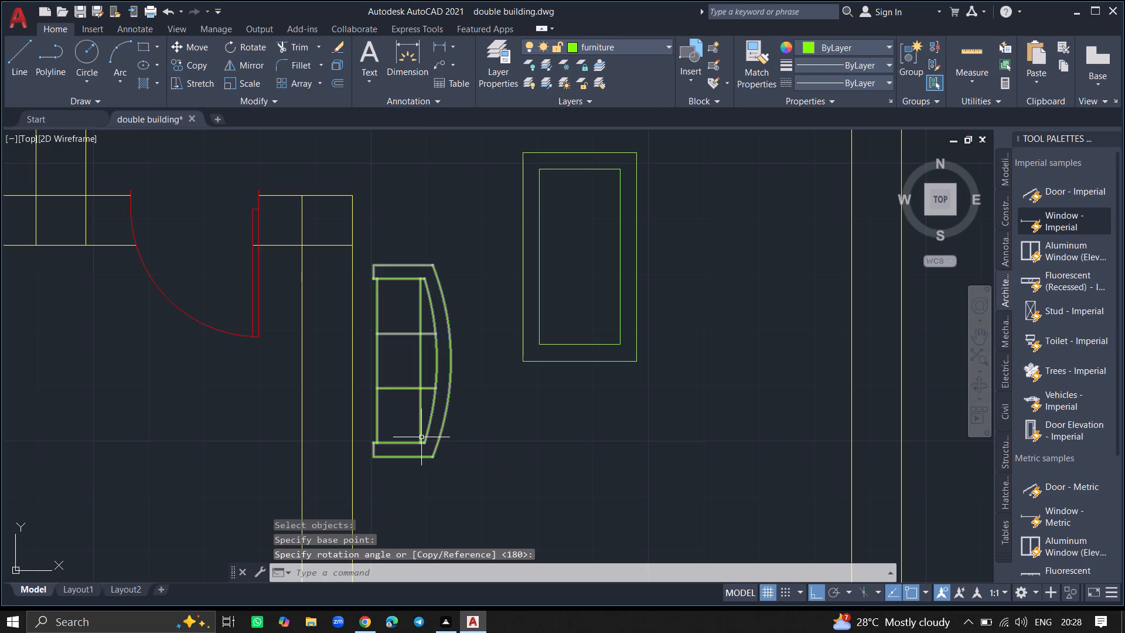
Move the sofa with Ortho off to the opposite side of the table, lining it up with the table's length.
{"action": "left_click", "coordinate": [422, 437]}
{"action": "left_click", "coordinate": [405, 455]}
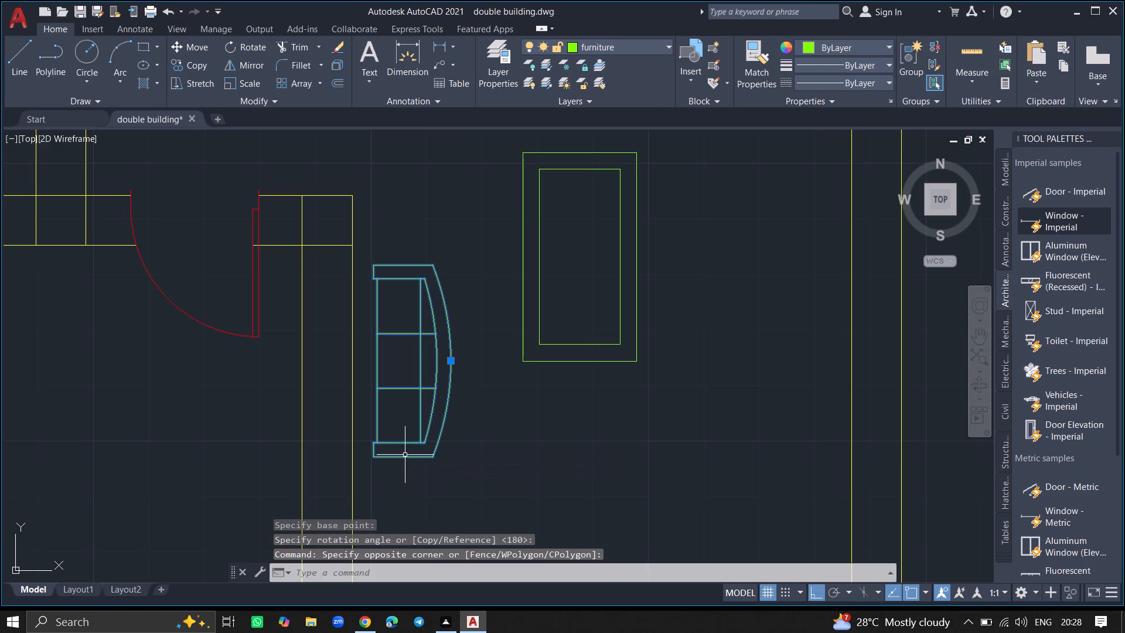
{"action": "type", "text": "mo"}
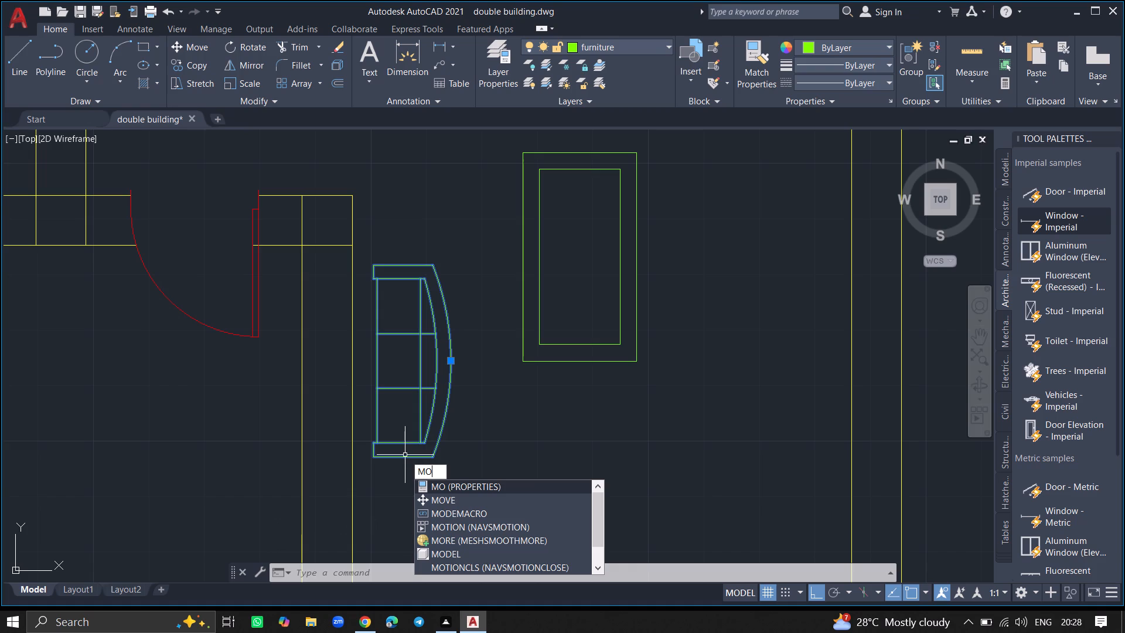
{"action": "left_click", "coordinate": [435, 496]}
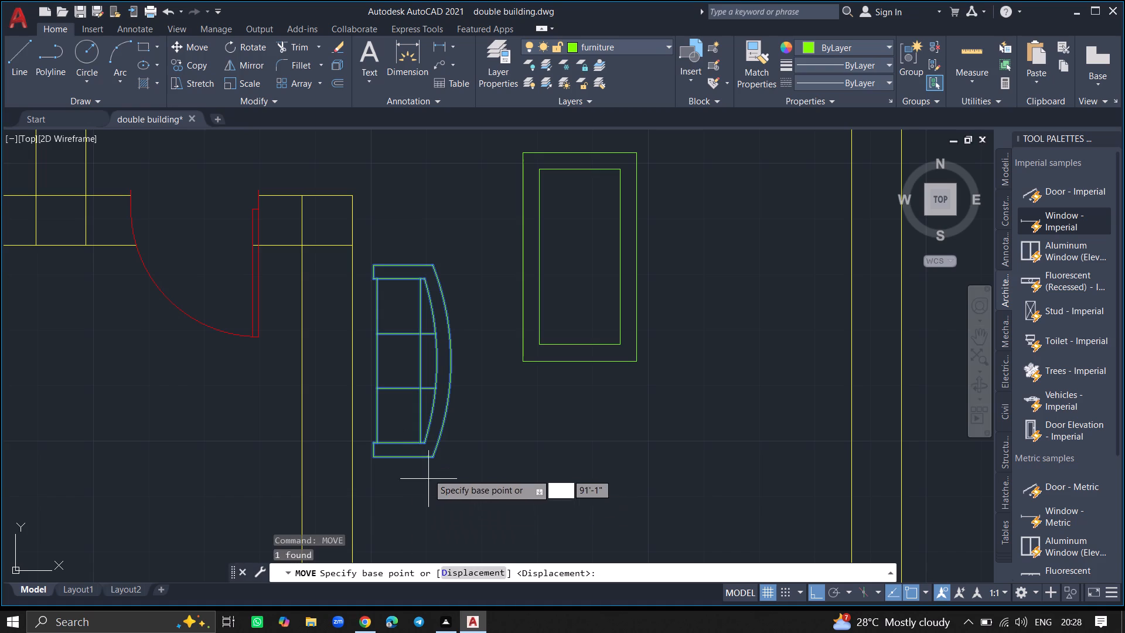
{"action": "left_click", "coordinate": [427, 441]}
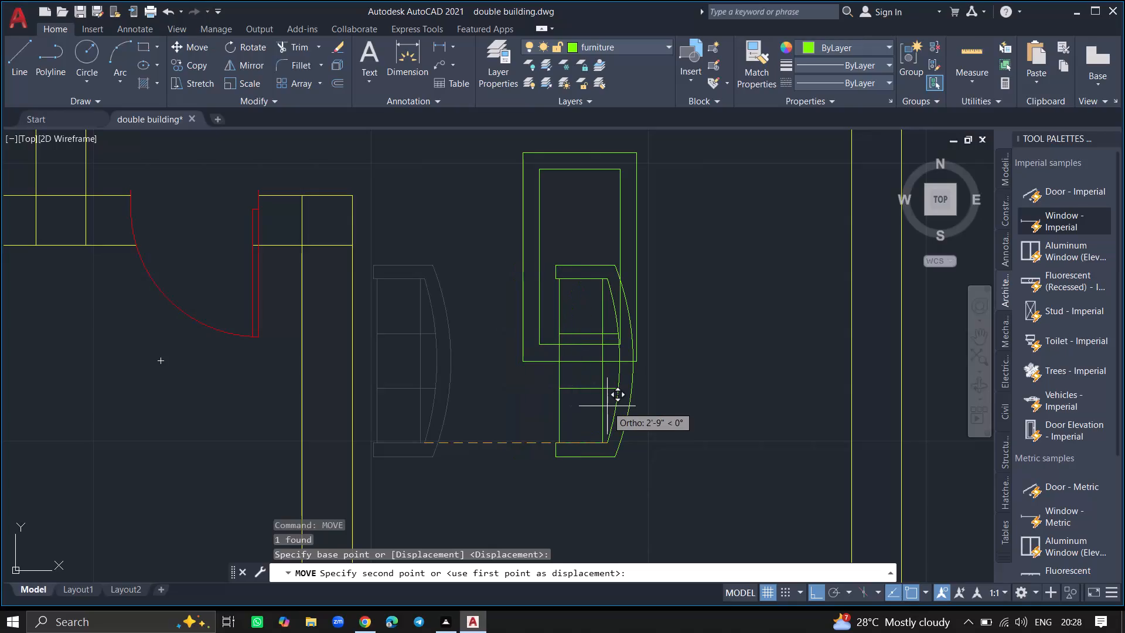
{"action": "key", "text": "F8"}
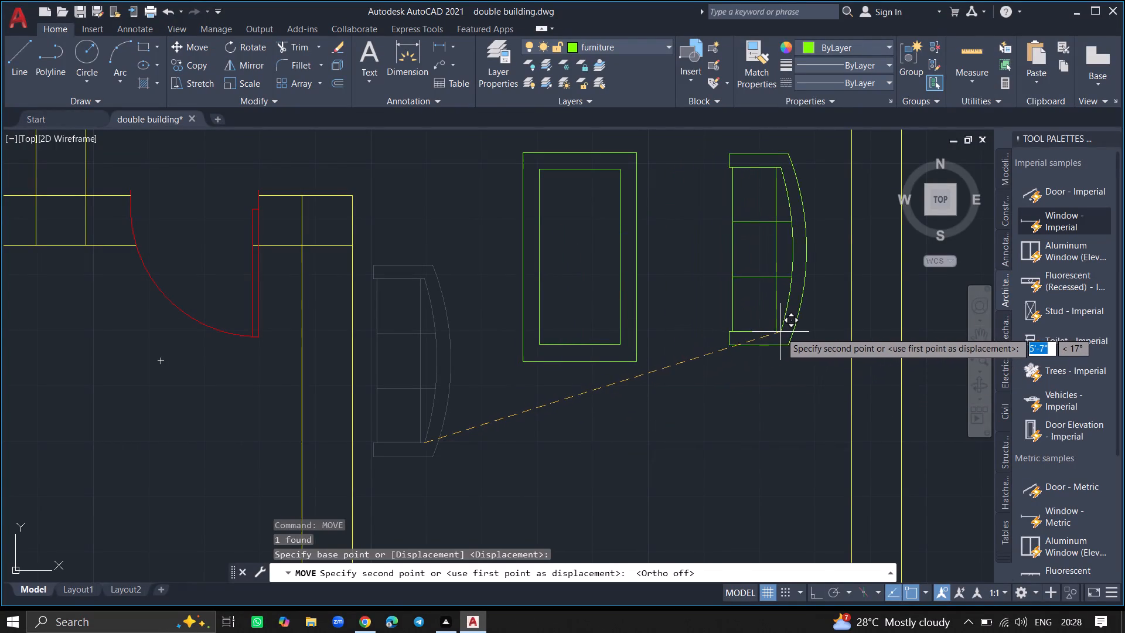
{"action": "left_click", "coordinate": [783, 339]}
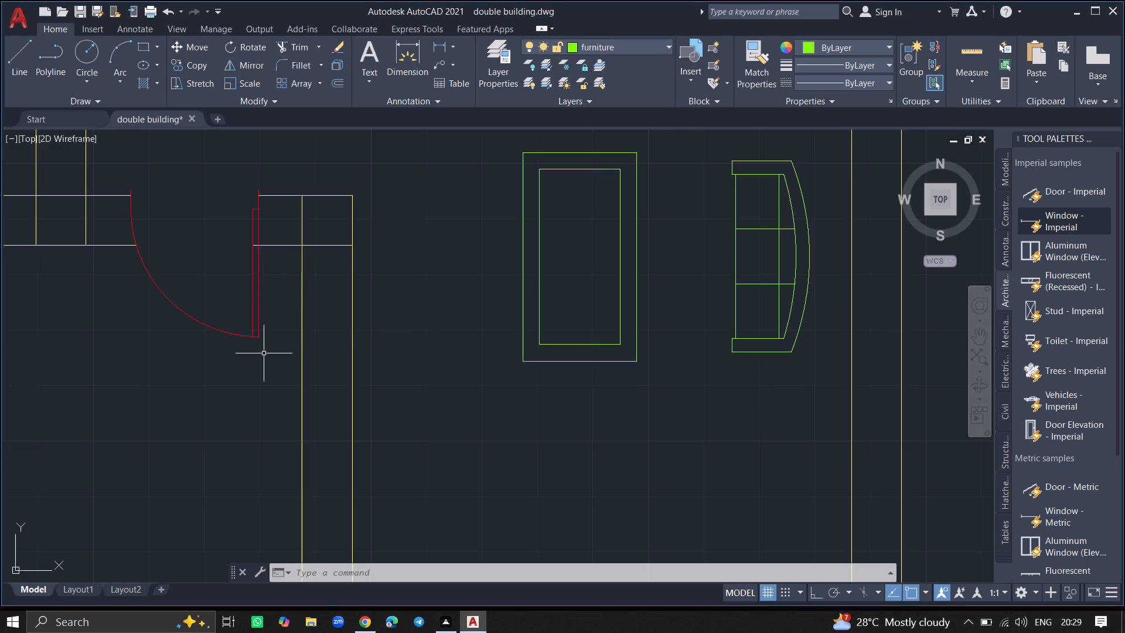
Open the Blocks collection of House Designer.dwg from the en-us DesignCenter sample folder.
{"action": "key", "text": "ctrl+2"}
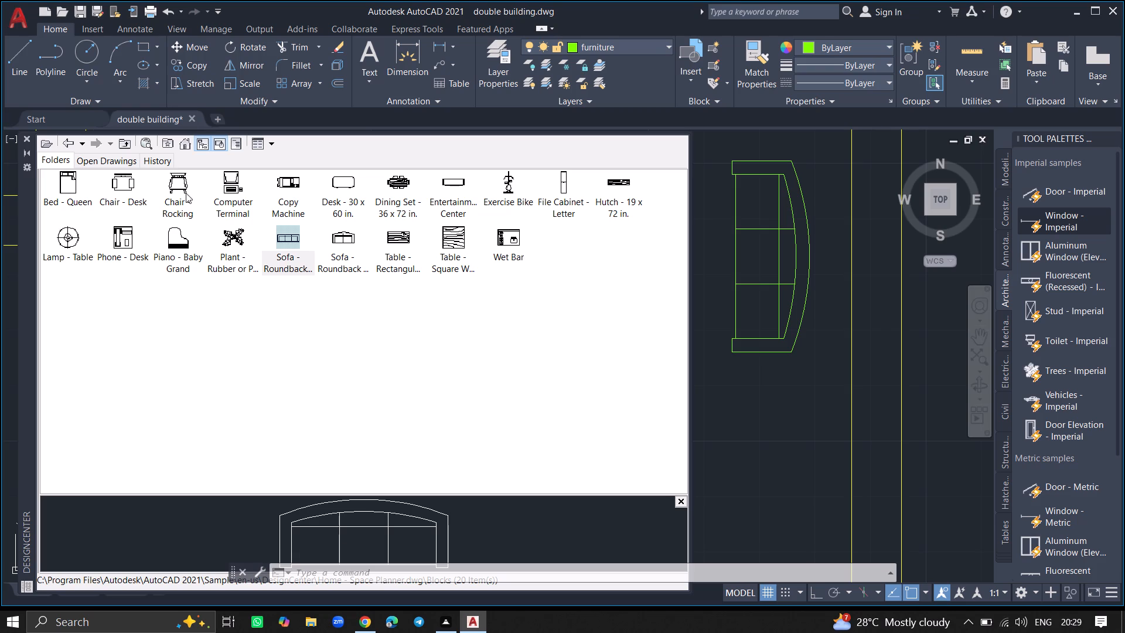
{"action": "left_click", "coordinate": [183, 145]}
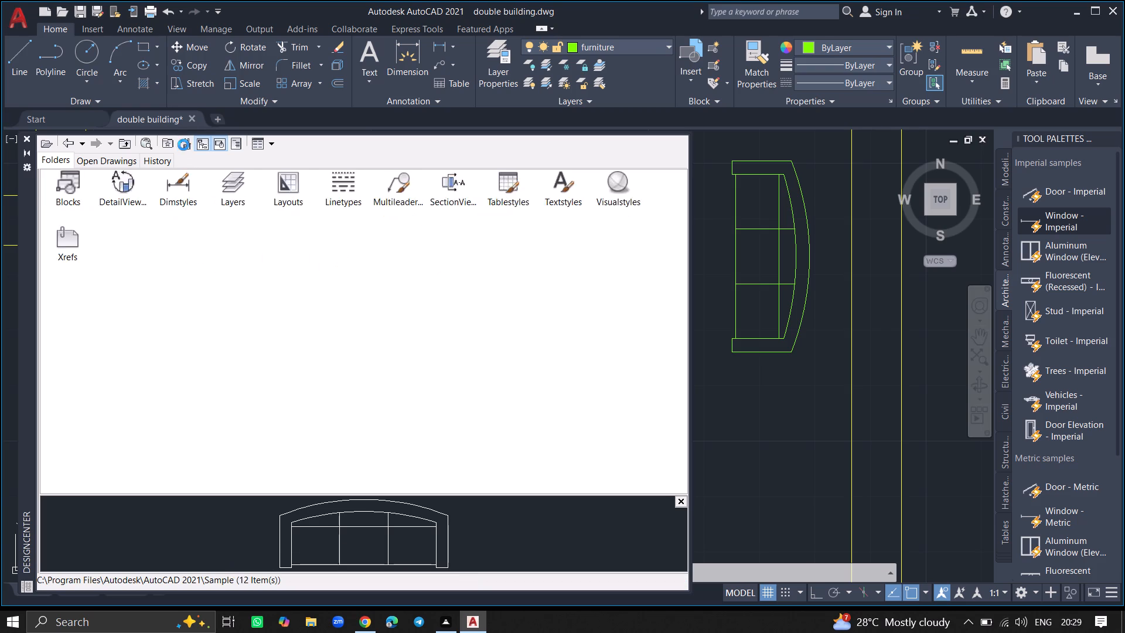
{"action": "left_click", "coordinate": [178, 189]}
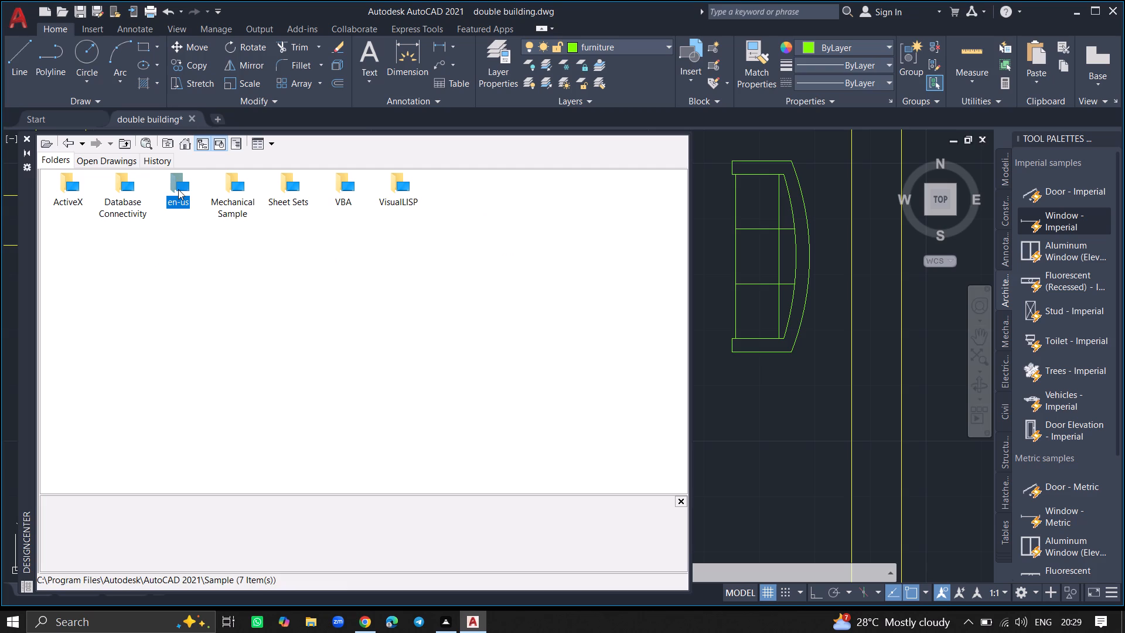
{"action": "left_click", "coordinate": [178, 189]}
{"action": "double_click", "coordinate": [178, 189]}
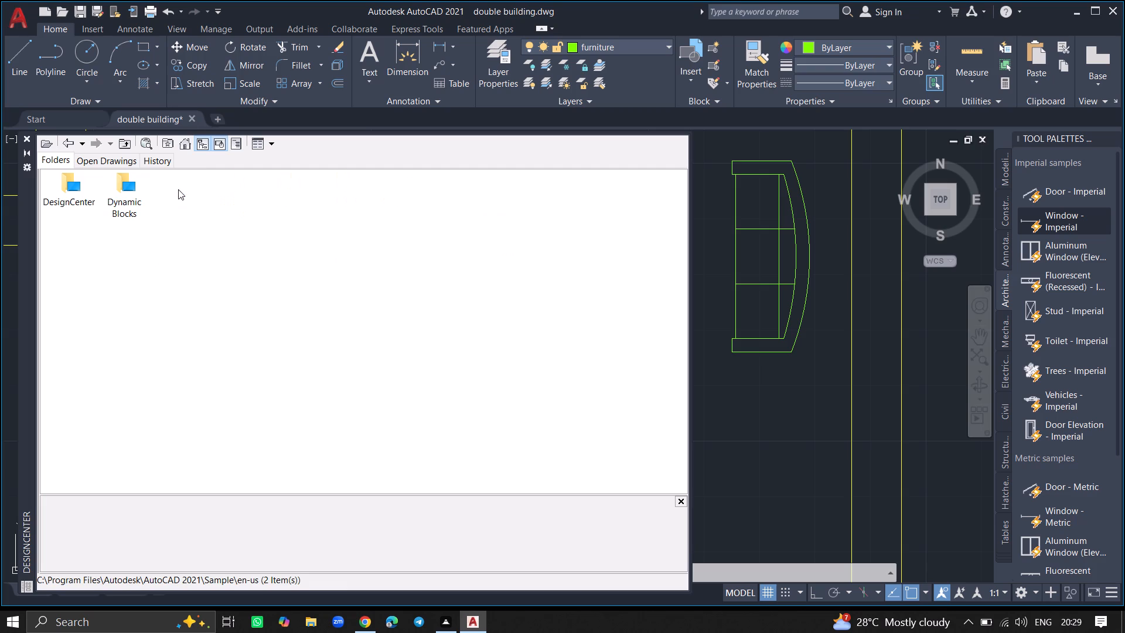
{"action": "double_click", "coordinate": [80, 197]}
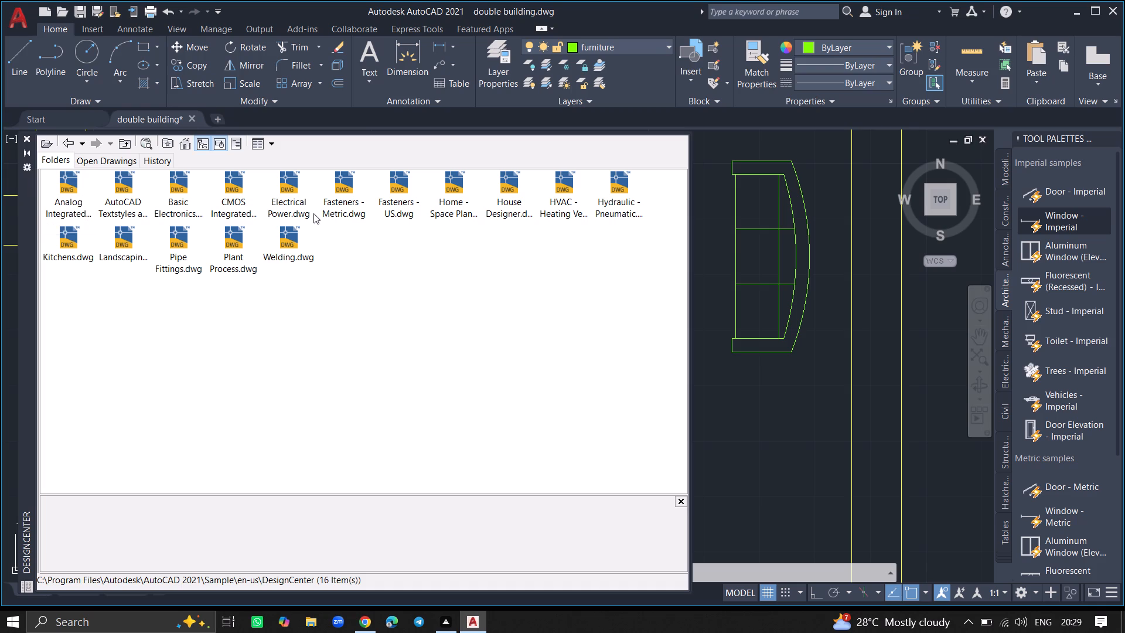
{"action": "left_click", "coordinate": [506, 199]}
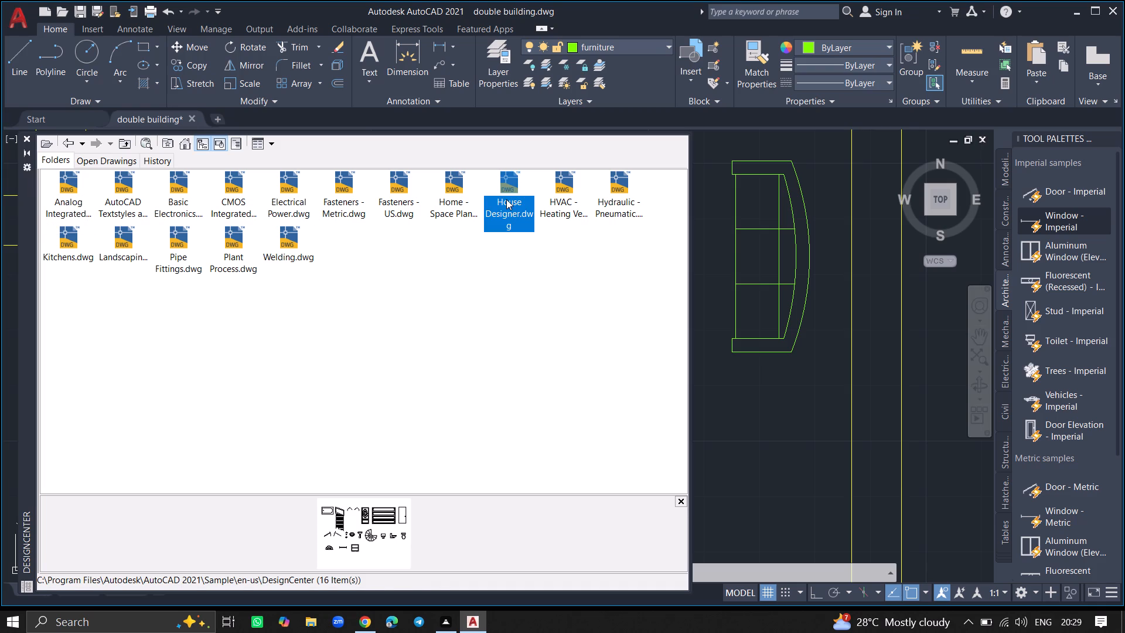
{"action": "double_click", "coordinate": [506, 199]}
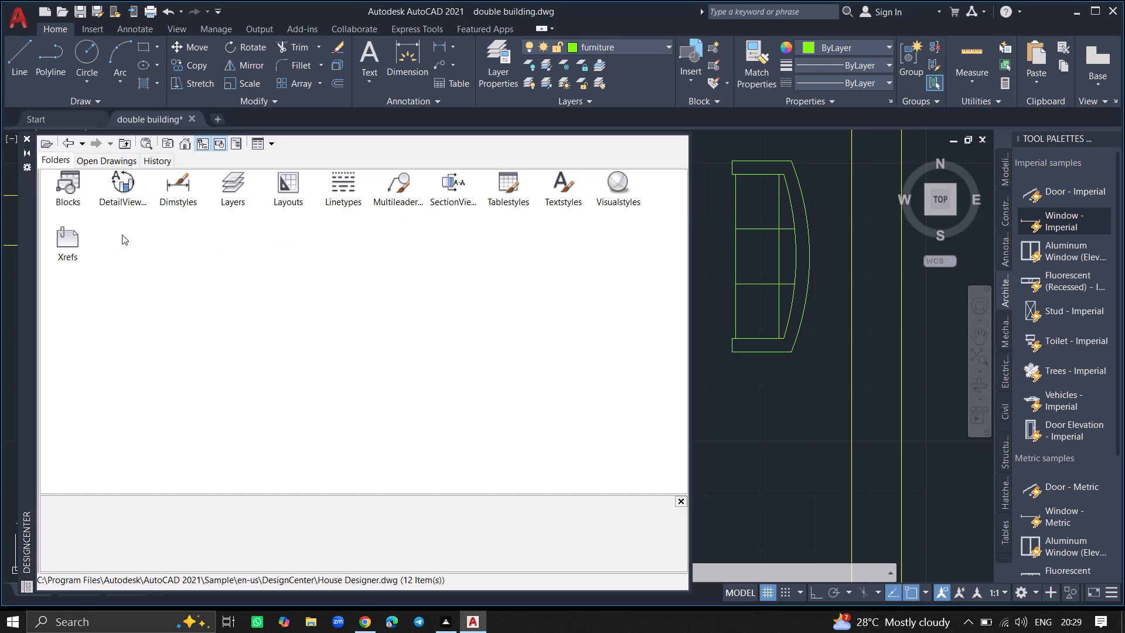
{"action": "double_click", "coordinate": [76, 196]}
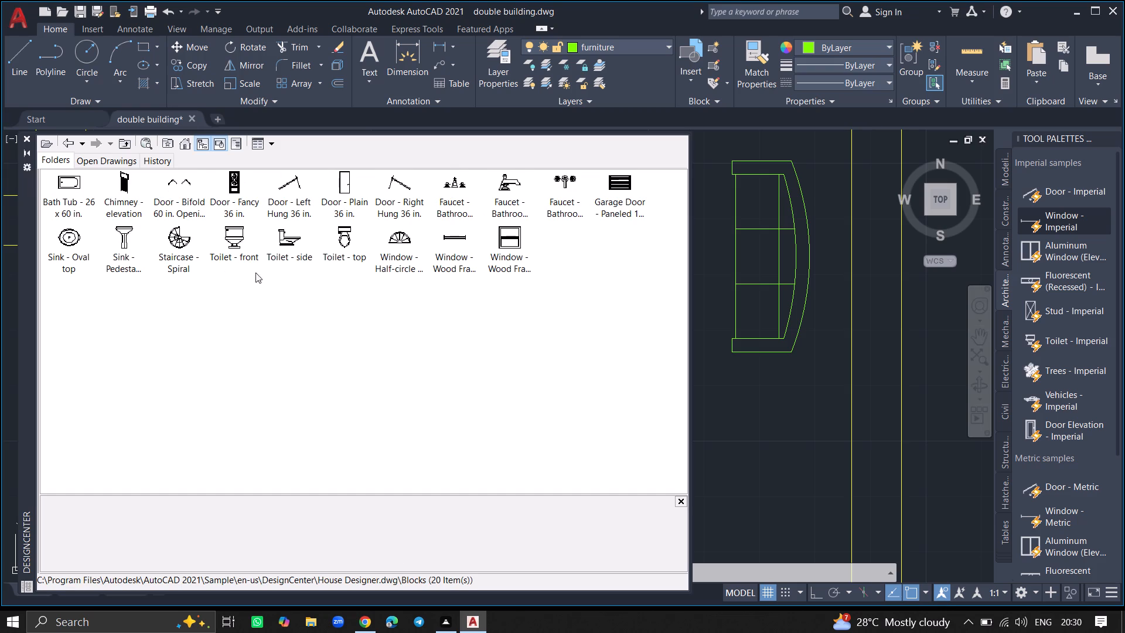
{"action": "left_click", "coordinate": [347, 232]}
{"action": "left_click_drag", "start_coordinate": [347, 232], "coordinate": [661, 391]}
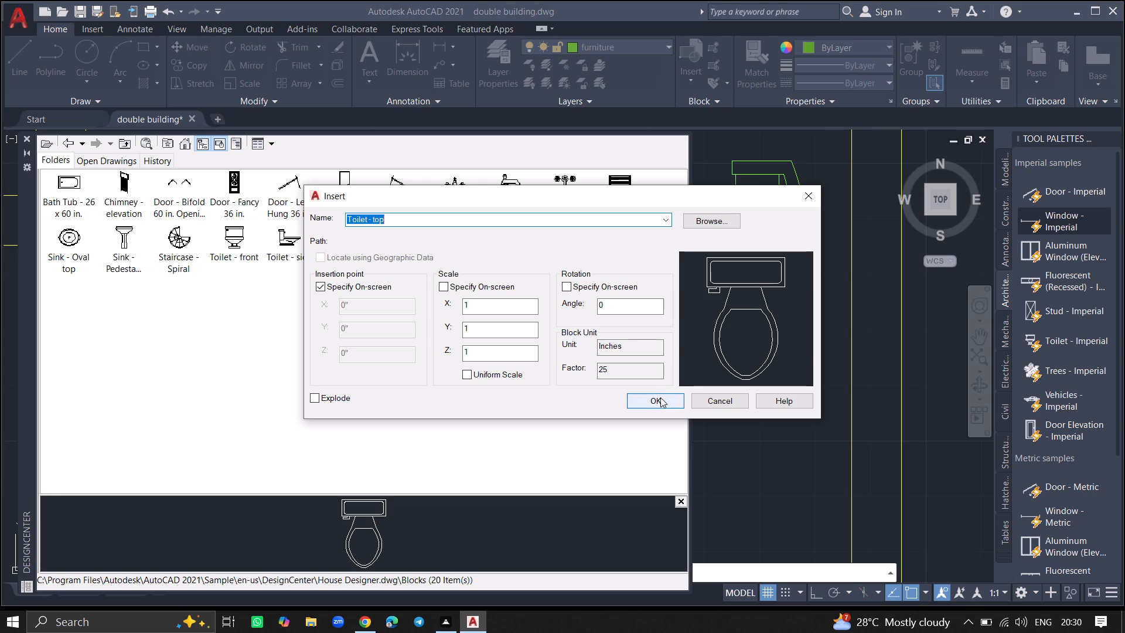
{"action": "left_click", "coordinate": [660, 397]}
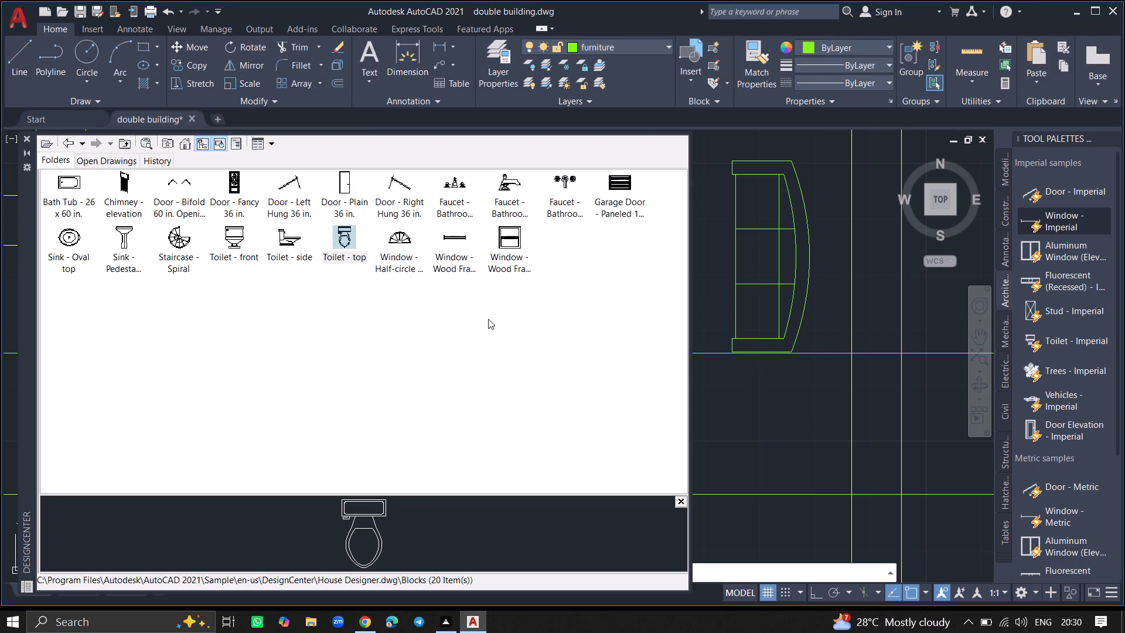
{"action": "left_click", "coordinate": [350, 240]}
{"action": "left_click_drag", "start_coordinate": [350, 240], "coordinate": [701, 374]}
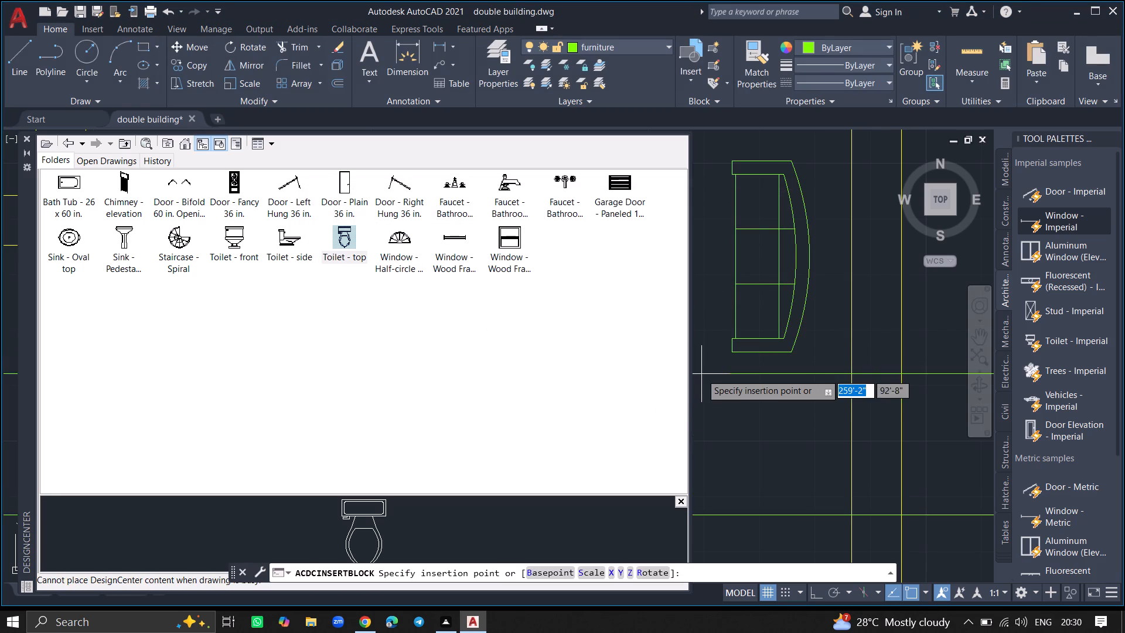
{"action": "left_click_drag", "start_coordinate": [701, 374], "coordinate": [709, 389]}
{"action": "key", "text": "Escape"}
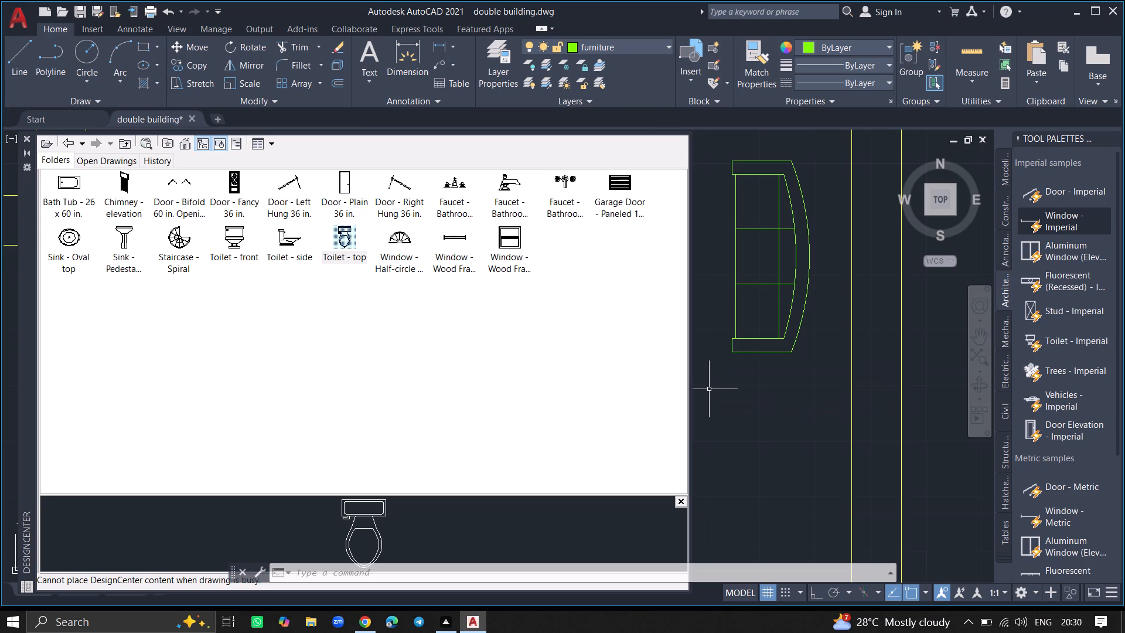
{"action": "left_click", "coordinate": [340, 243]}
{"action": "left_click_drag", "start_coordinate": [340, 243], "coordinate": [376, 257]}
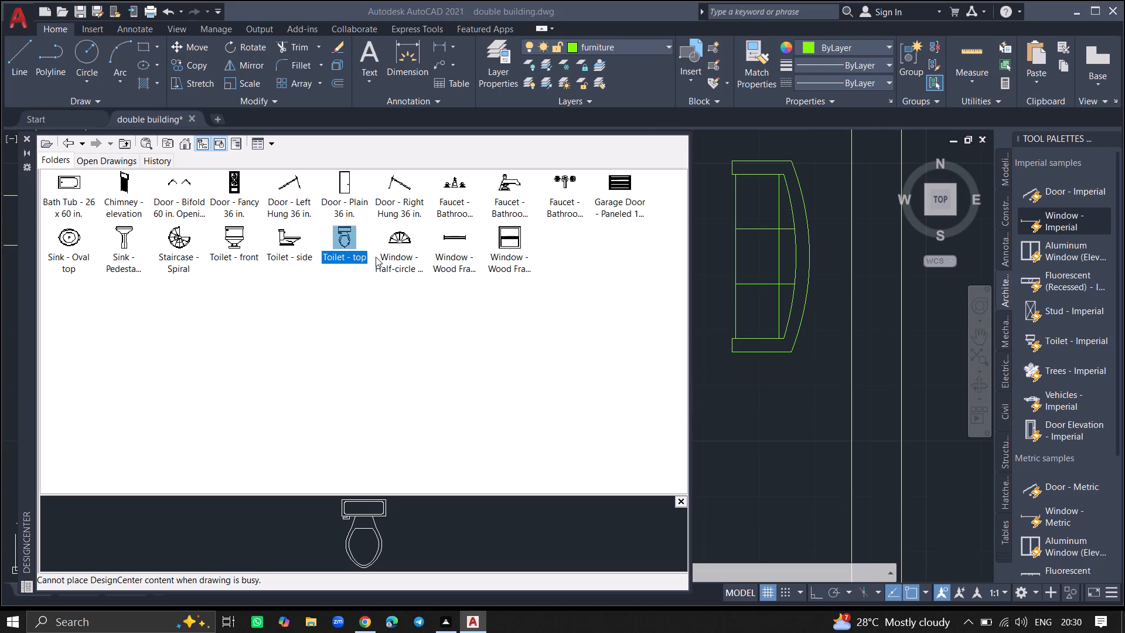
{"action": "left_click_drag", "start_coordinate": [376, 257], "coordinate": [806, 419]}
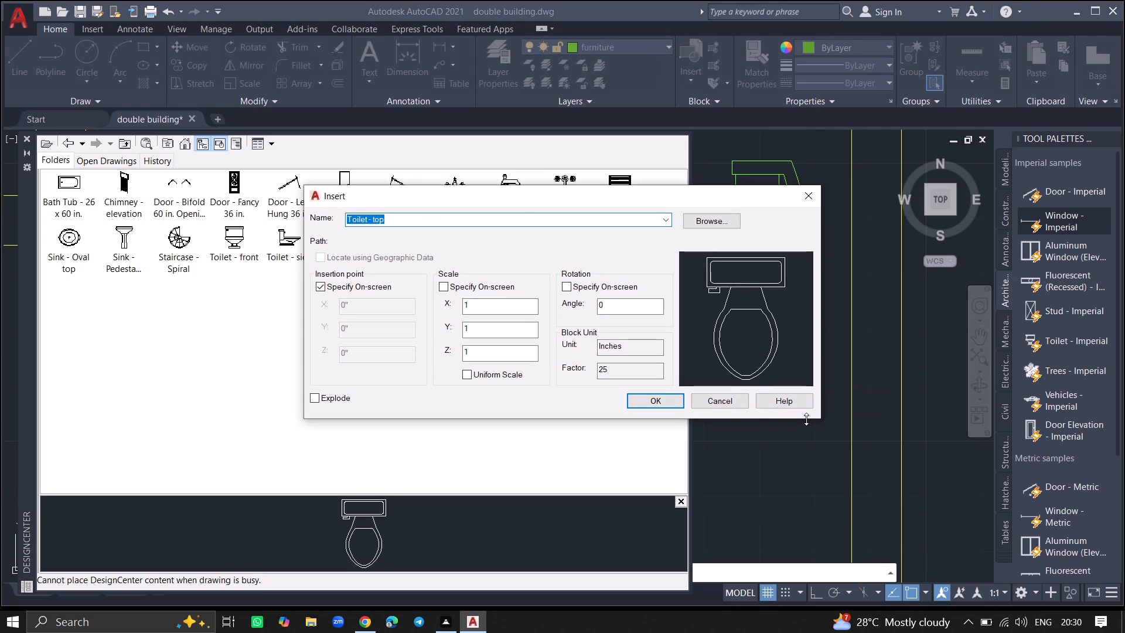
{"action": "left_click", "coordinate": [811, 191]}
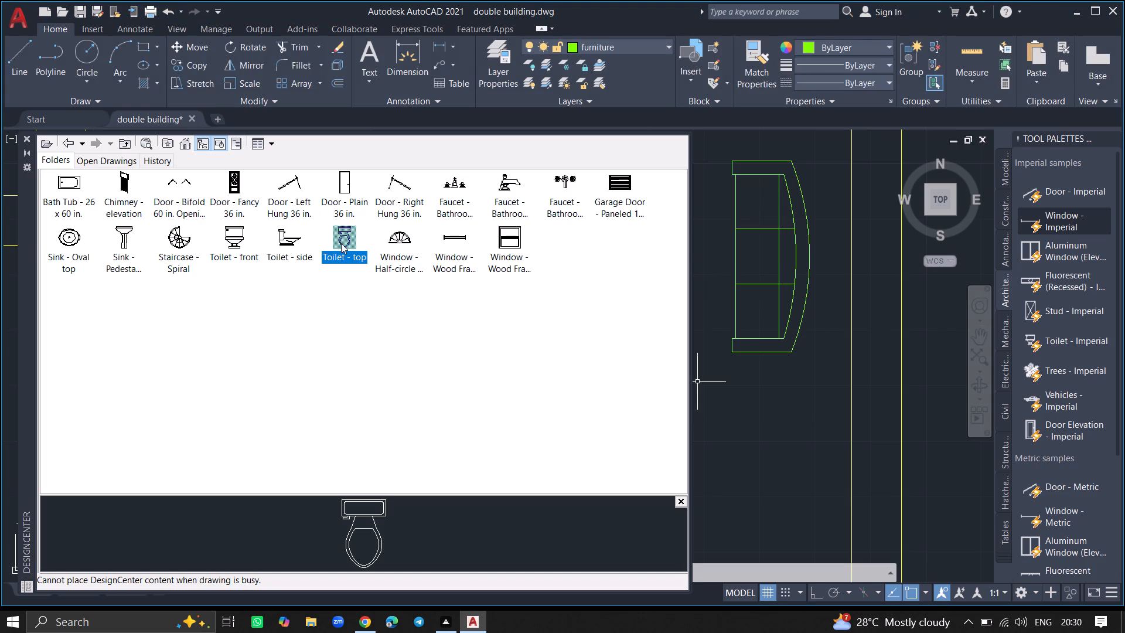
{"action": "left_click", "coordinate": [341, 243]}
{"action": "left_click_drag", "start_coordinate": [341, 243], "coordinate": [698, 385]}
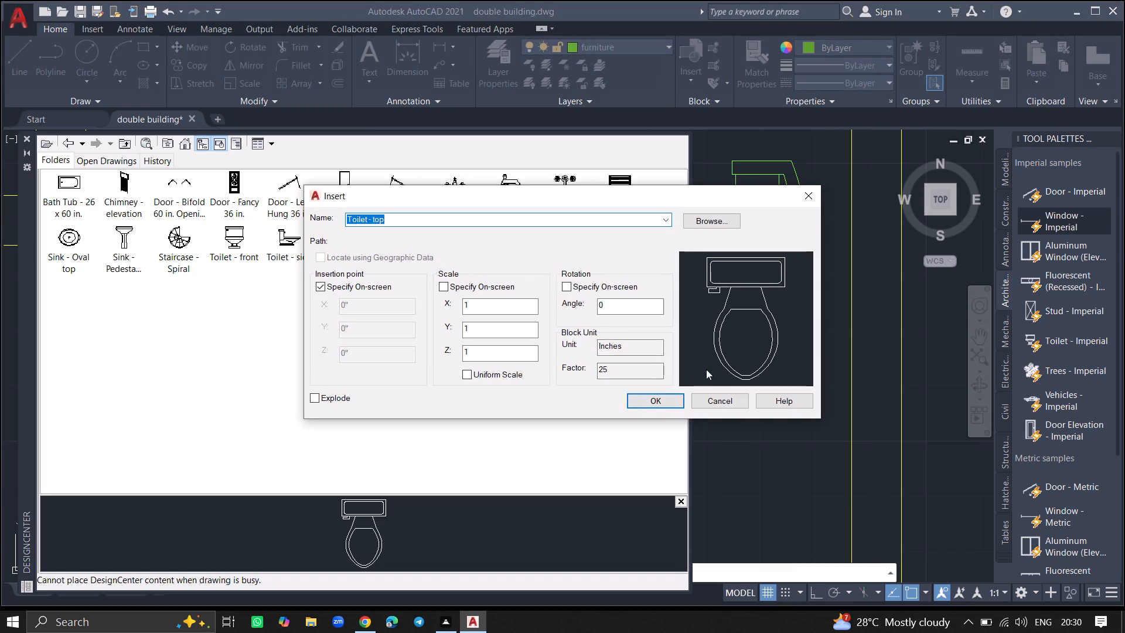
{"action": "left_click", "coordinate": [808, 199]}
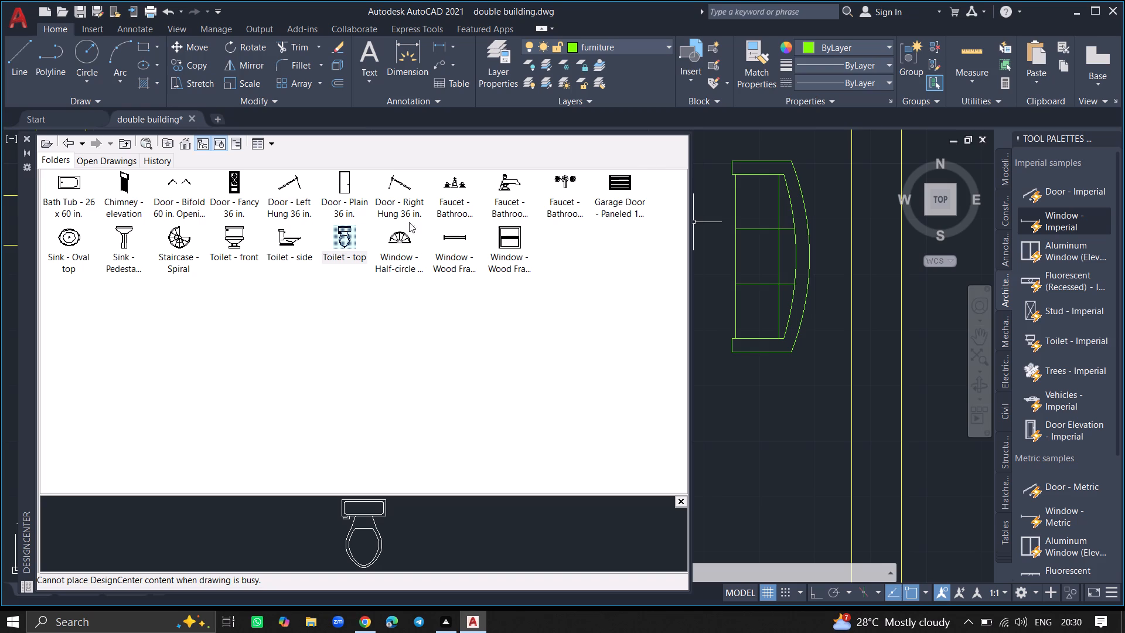
Insert the Toilet - top block directly into the drawing below the sofa, and close DesignCenter.
{"action": "left_click_drag", "start_coordinate": [346, 234], "coordinate": [363, 240]}
{"action": "left_click_drag", "start_coordinate": [363, 240], "coordinate": [764, 430]}
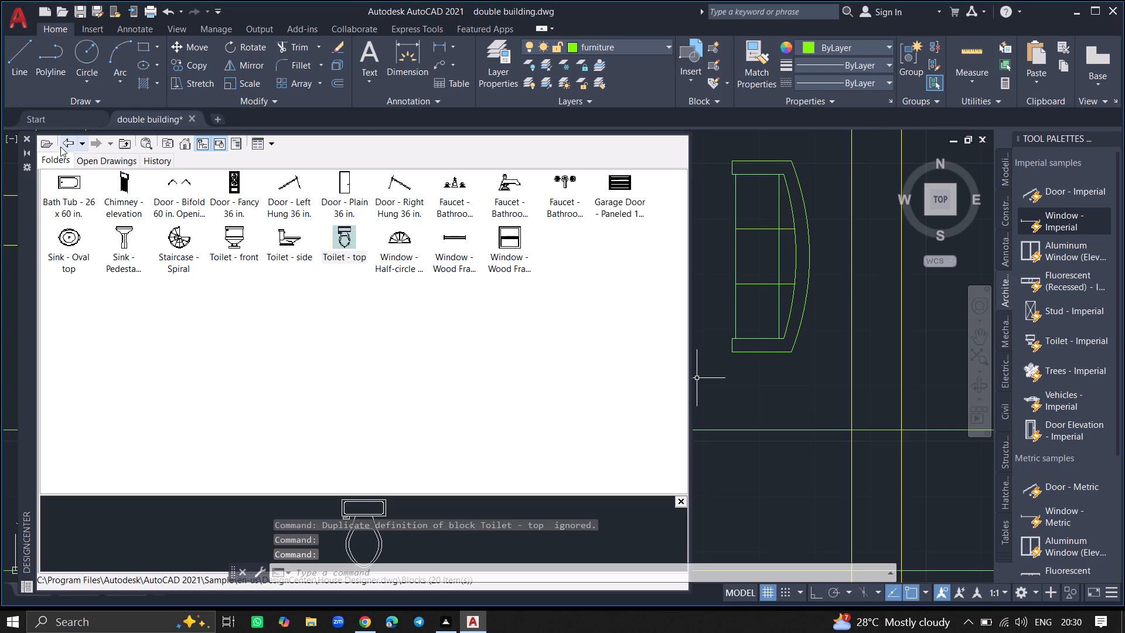
{"action": "left_click", "coordinate": [26, 135]}
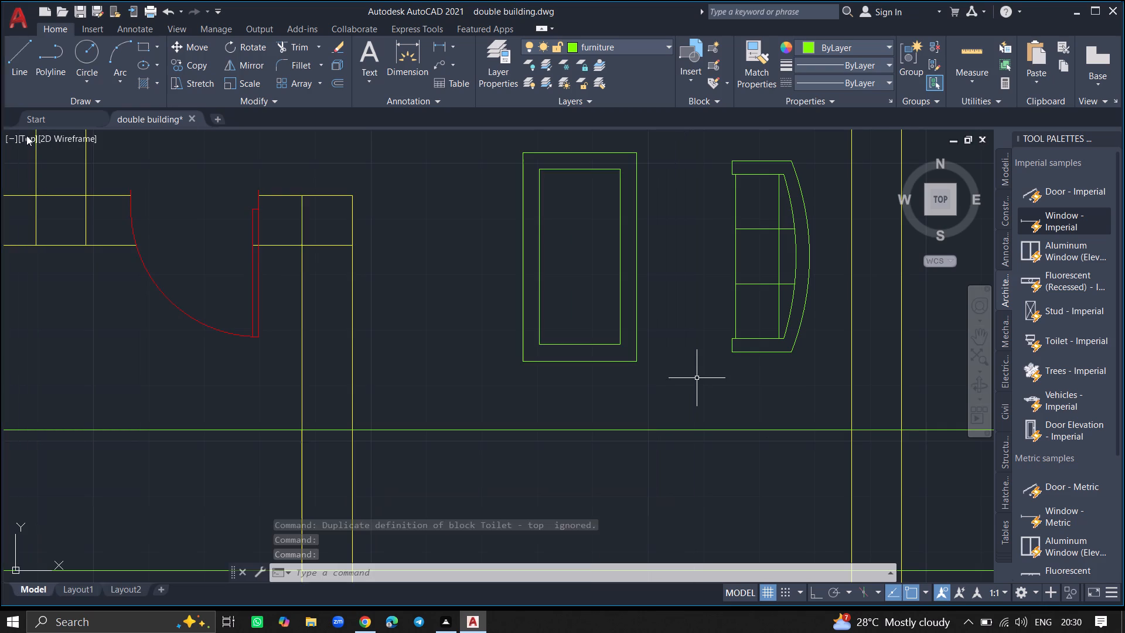
Scale the oversized toilet block down freehand from a point on its outline until it is slightly shorter than the sofa.
{"action": "scroll", "coordinate": [225, 263], "scroll_direction": "down", "scroll_amount": 4, "text": "ctrl"}
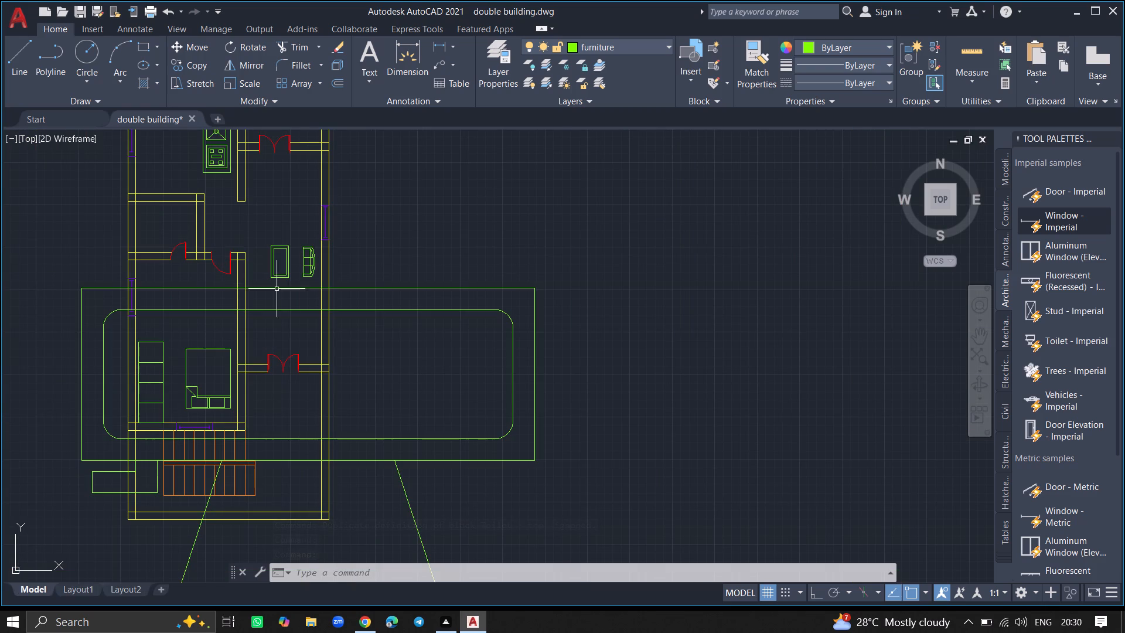
{"action": "left_click", "coordinate": [406, 311]}
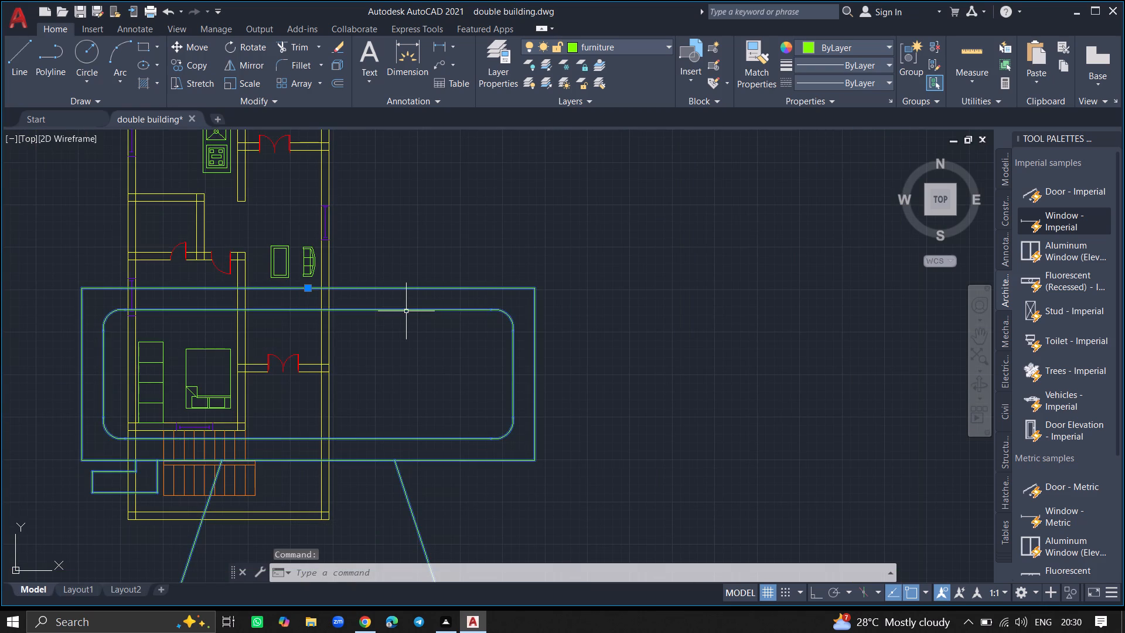
{"action": "type", "text": "sc"}
{"action": "key", "text": "Return"}
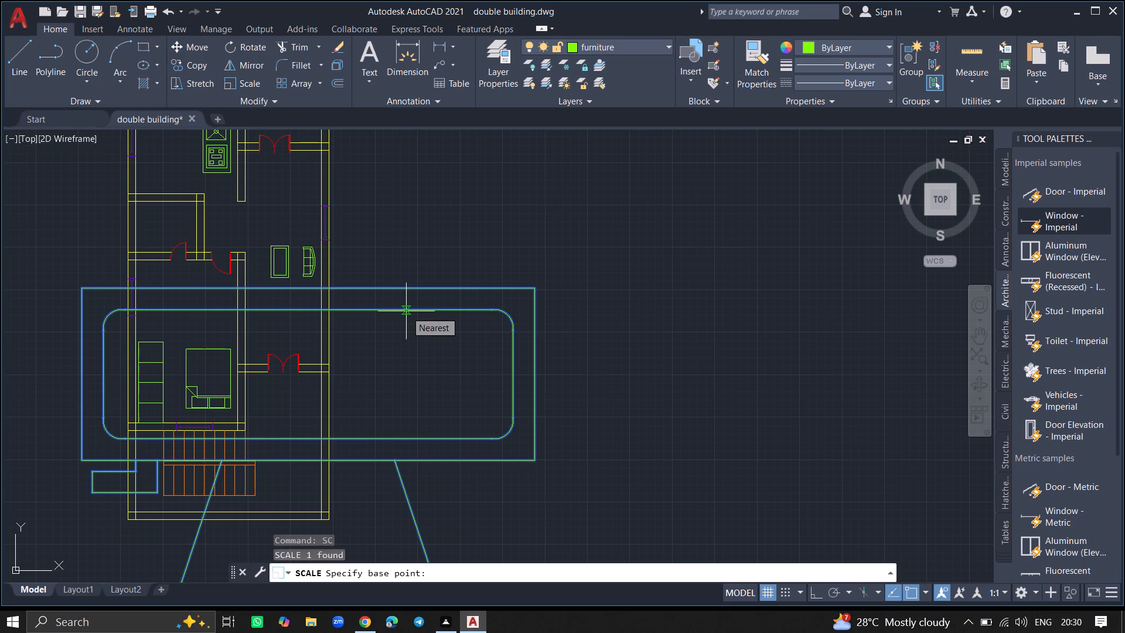
{"action": "left_click", "coordinate": [406, 311]}
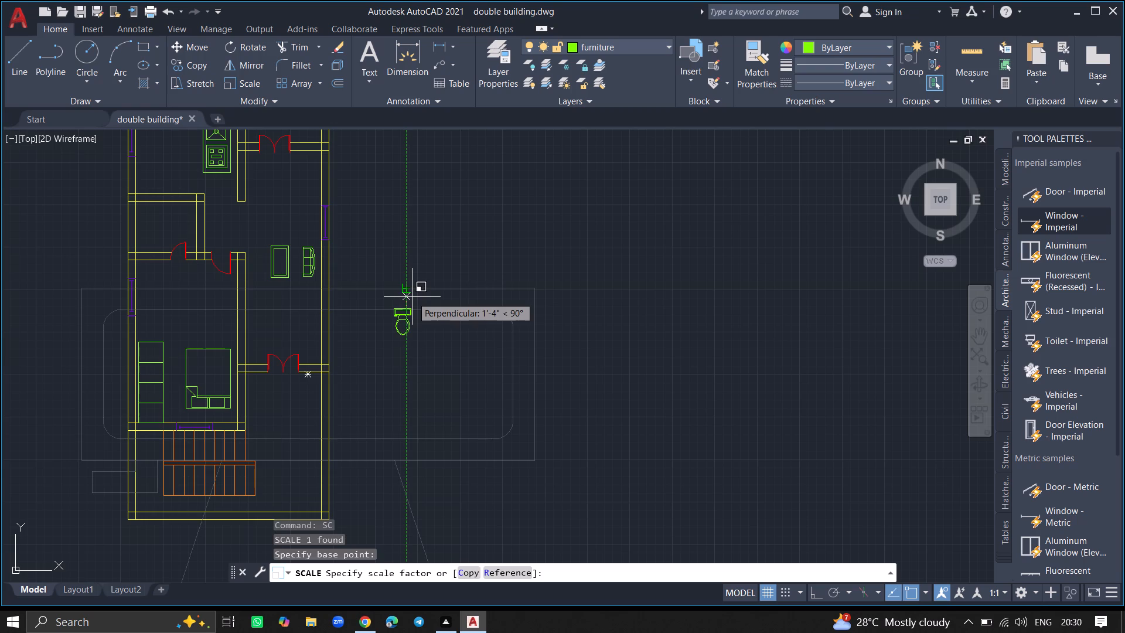
{"action": "left_click", "coordinate": [412, 297]}
Move the toilet by its tank edge into the small enclosed room below the kitchen, near the room's upper-left corner.
{"action": "left_click", "coordinate": [405, 309]}
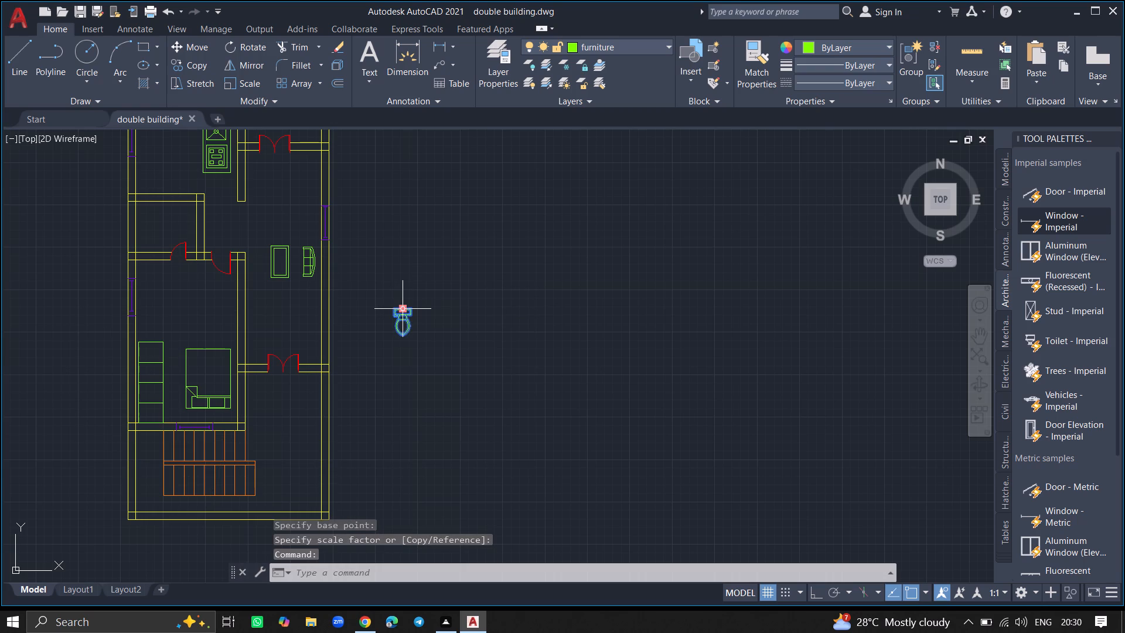
{"action": "type", "text": "mo"}
{"action": "type", "text": "ve"}
{"action": "key", "text": "Return"}
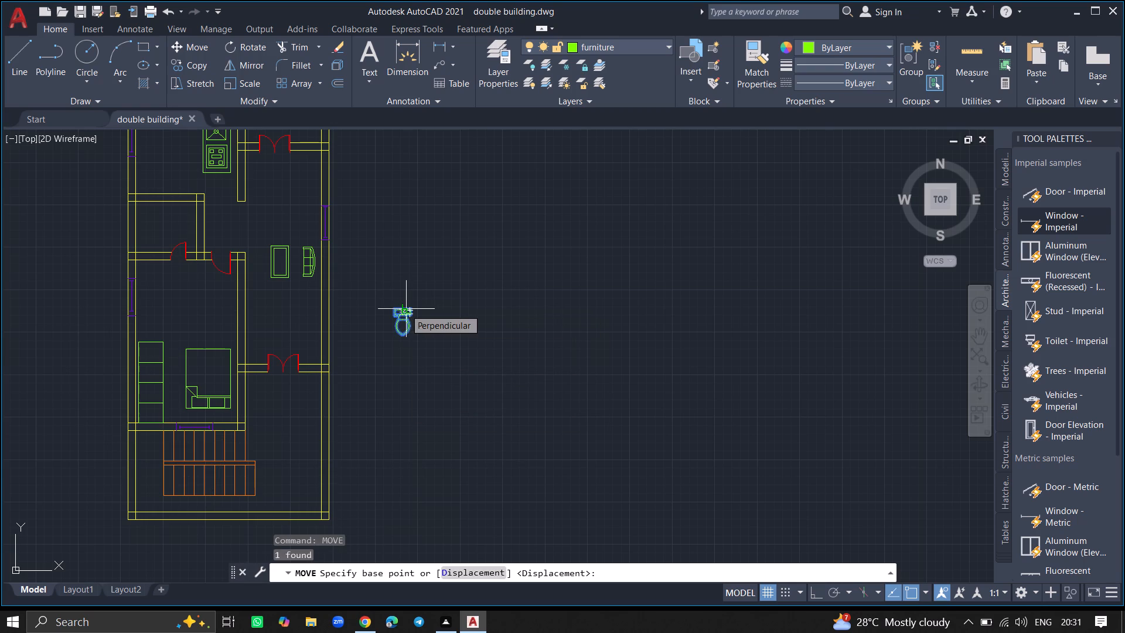
{"action": "left_click", "coordinate": [405, 309]}
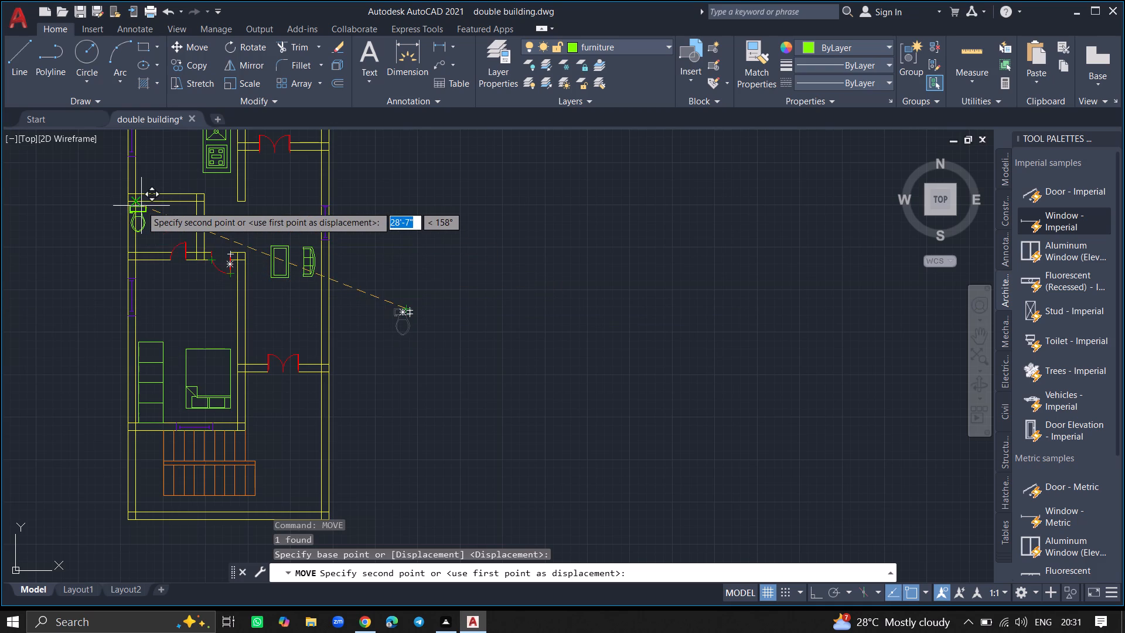
{"action": "scroll", "coordinate": [141, 206], "scroll_direction": "up", "scroll_amount": 3, "text": "ctrl"}
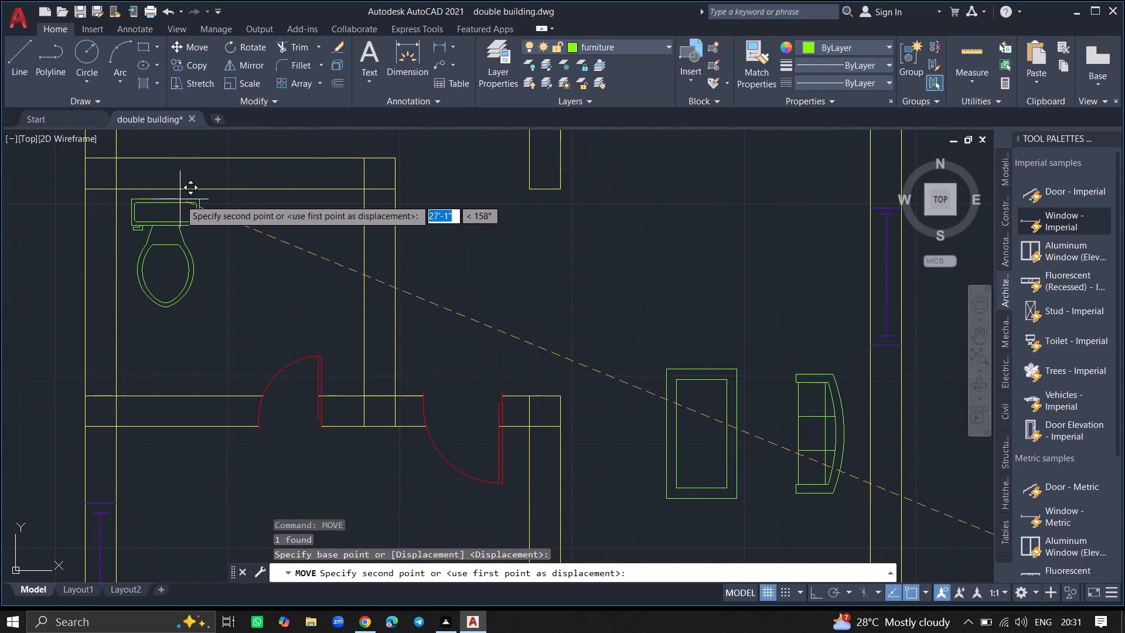
{"action": "left_click", "coordinate": [185, 199]}
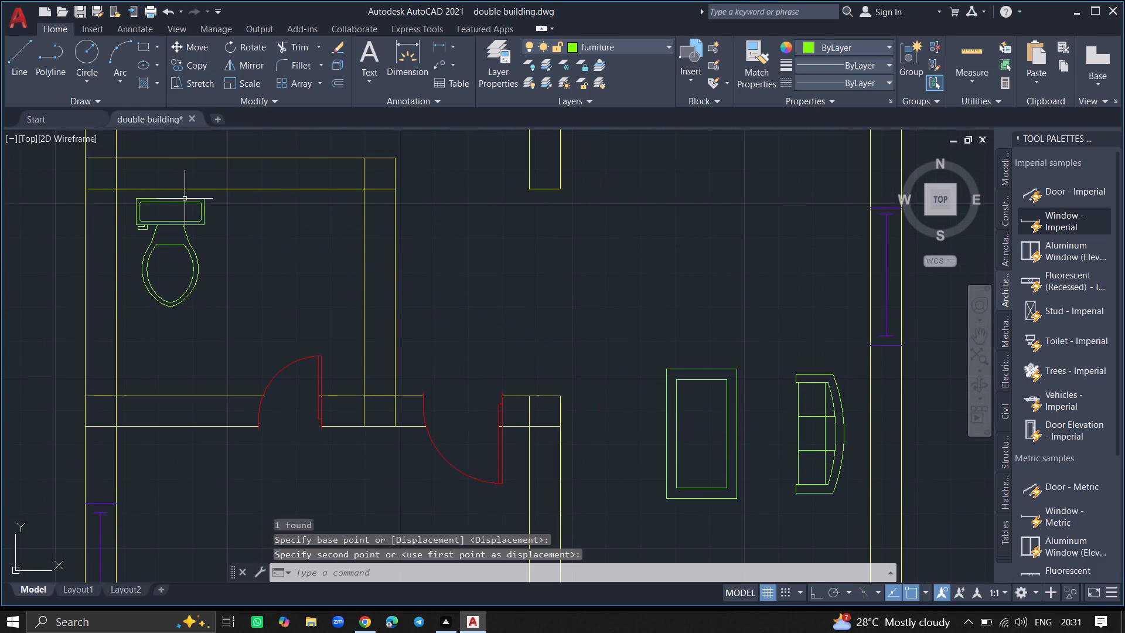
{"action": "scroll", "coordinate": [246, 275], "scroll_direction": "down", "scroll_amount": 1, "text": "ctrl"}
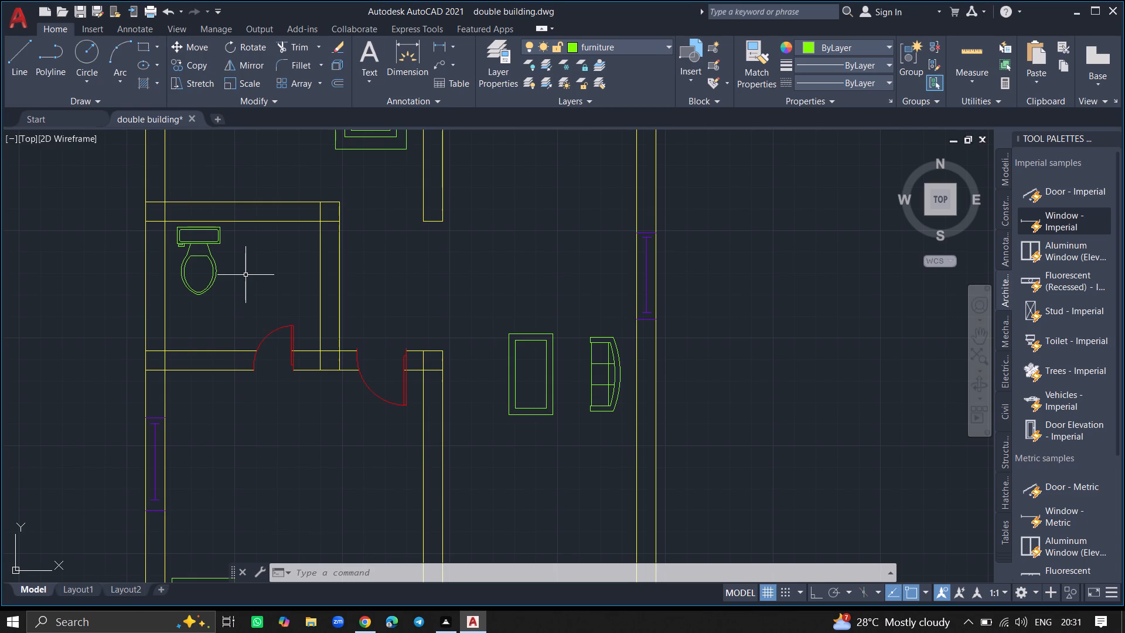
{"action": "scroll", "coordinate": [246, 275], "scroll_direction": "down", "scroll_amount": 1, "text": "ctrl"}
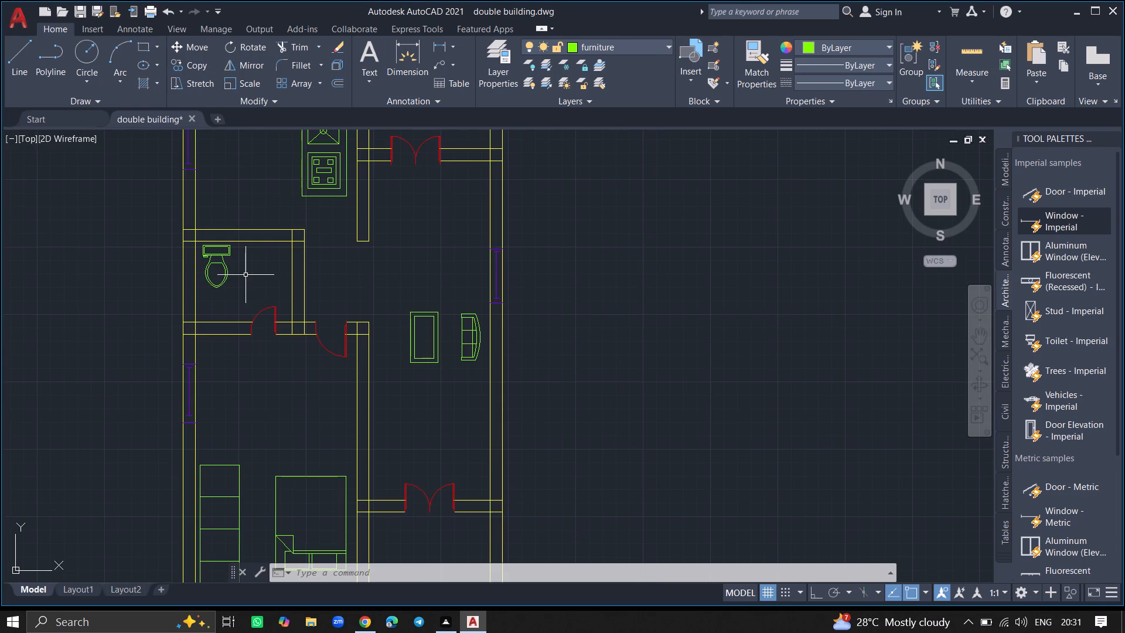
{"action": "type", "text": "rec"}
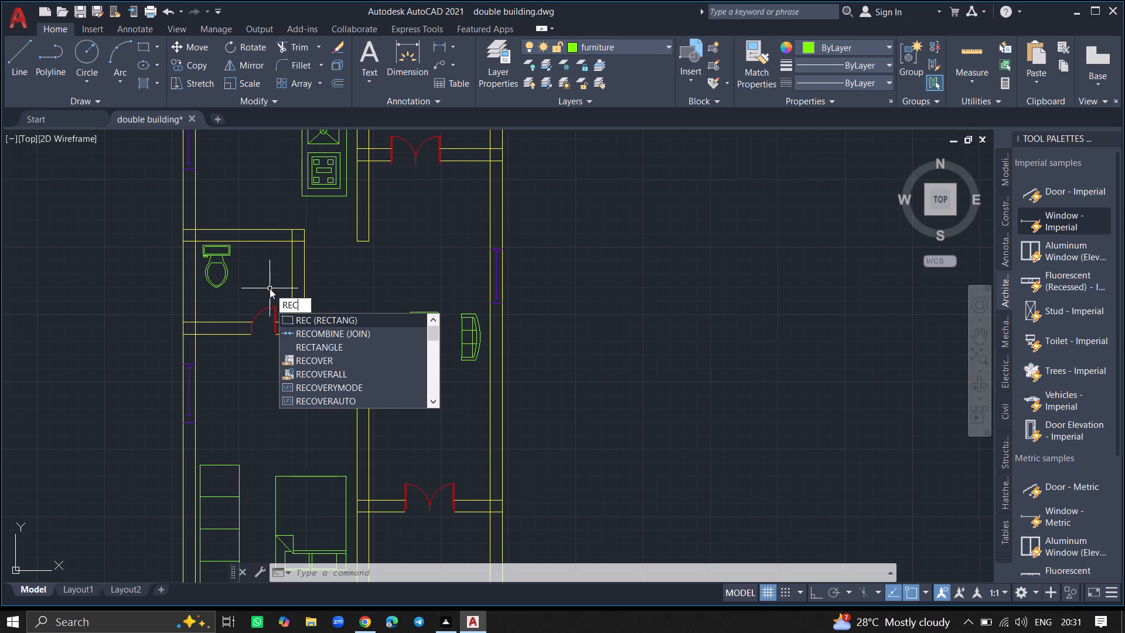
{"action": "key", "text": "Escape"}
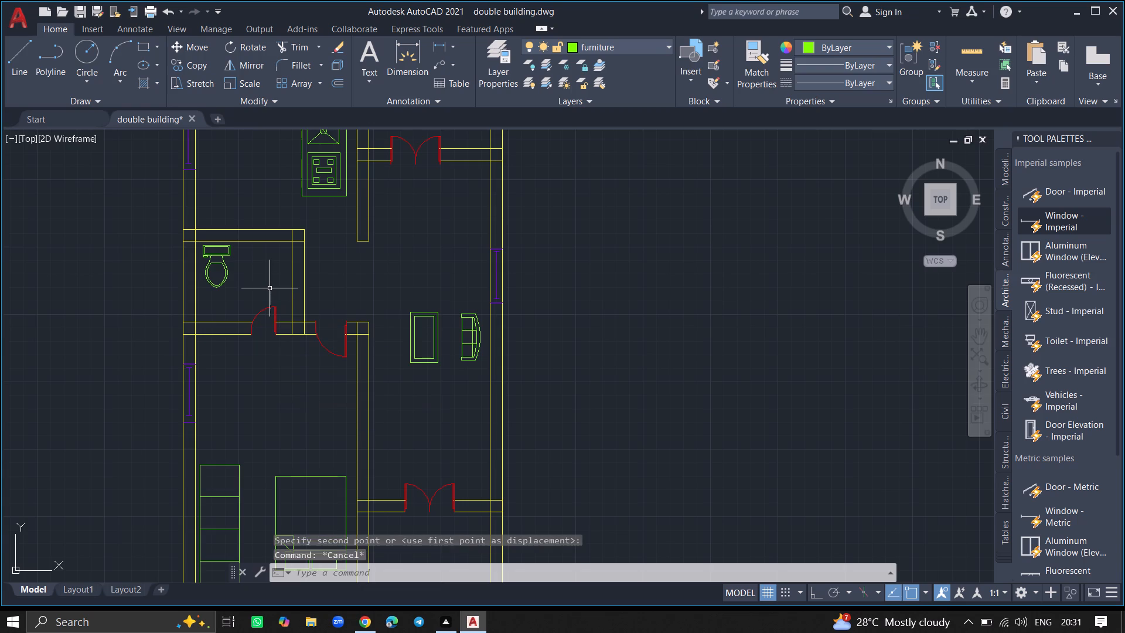
Reopen DesignCenter.
{"action": "key", "text": "ctrl+2"}
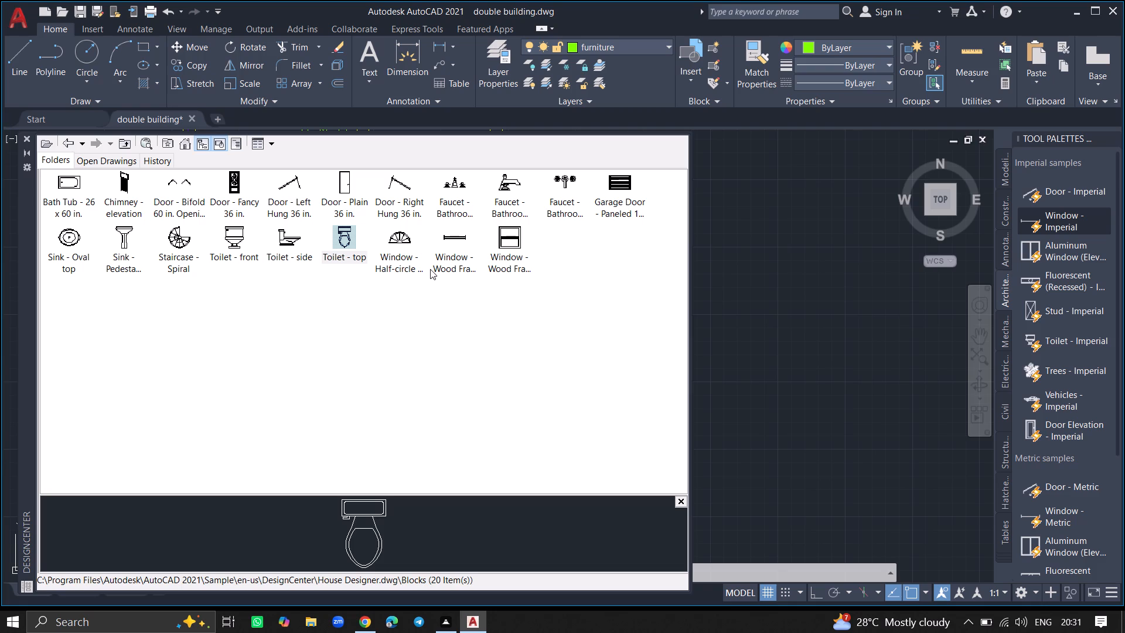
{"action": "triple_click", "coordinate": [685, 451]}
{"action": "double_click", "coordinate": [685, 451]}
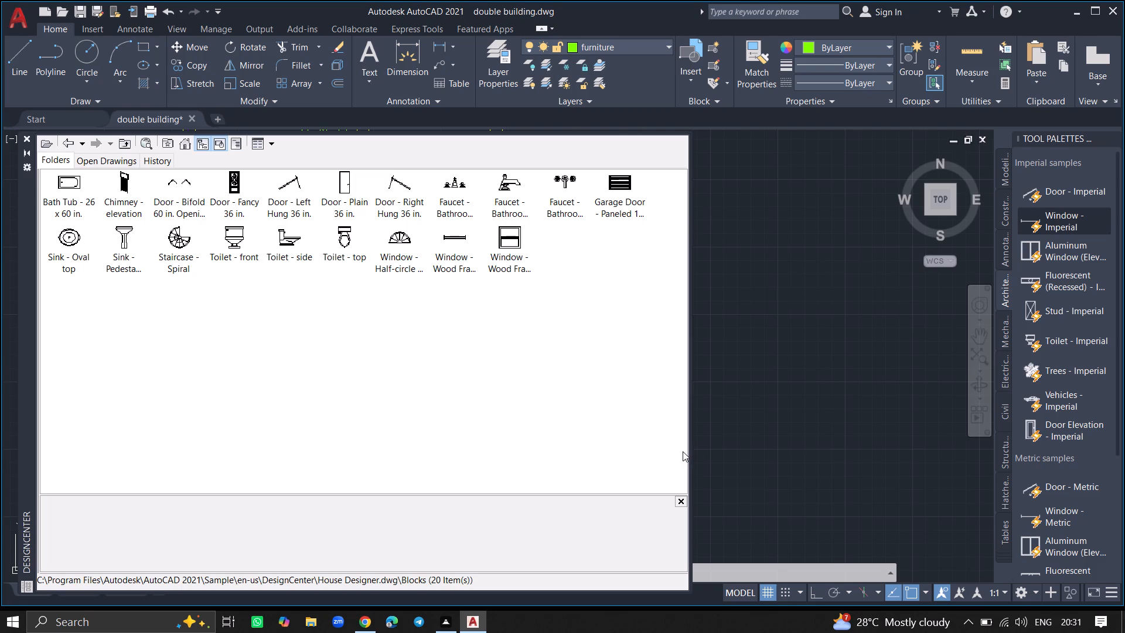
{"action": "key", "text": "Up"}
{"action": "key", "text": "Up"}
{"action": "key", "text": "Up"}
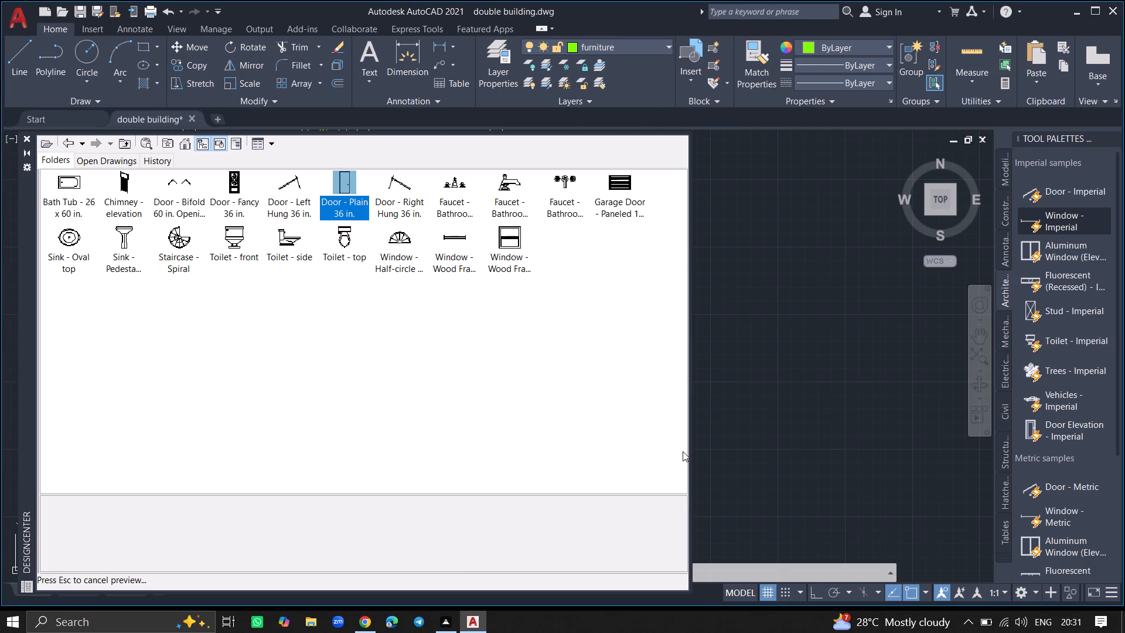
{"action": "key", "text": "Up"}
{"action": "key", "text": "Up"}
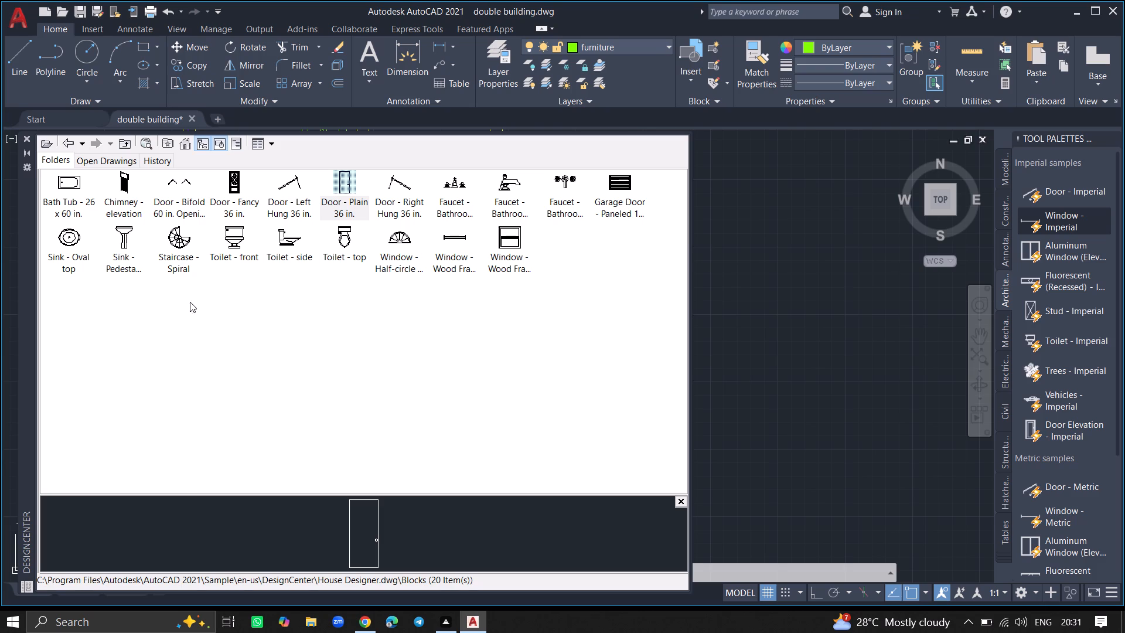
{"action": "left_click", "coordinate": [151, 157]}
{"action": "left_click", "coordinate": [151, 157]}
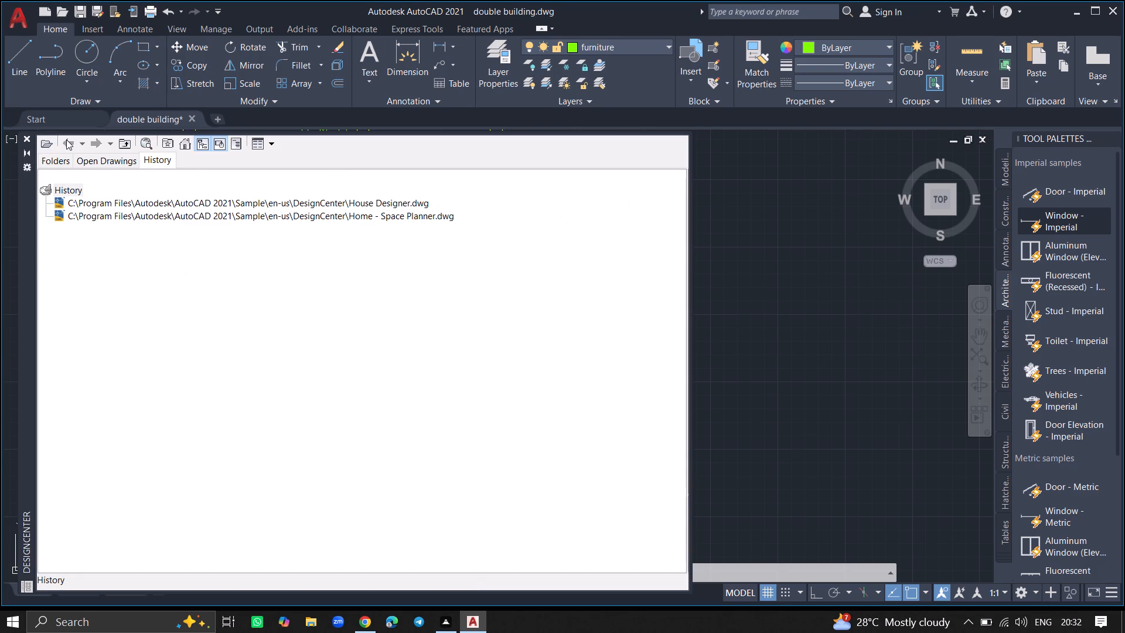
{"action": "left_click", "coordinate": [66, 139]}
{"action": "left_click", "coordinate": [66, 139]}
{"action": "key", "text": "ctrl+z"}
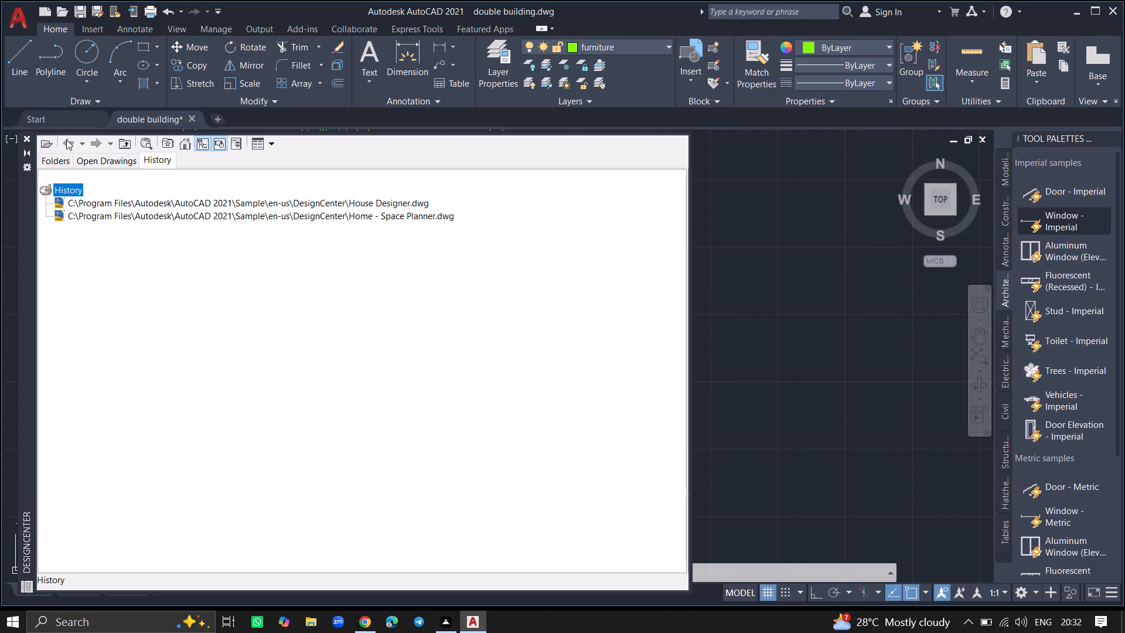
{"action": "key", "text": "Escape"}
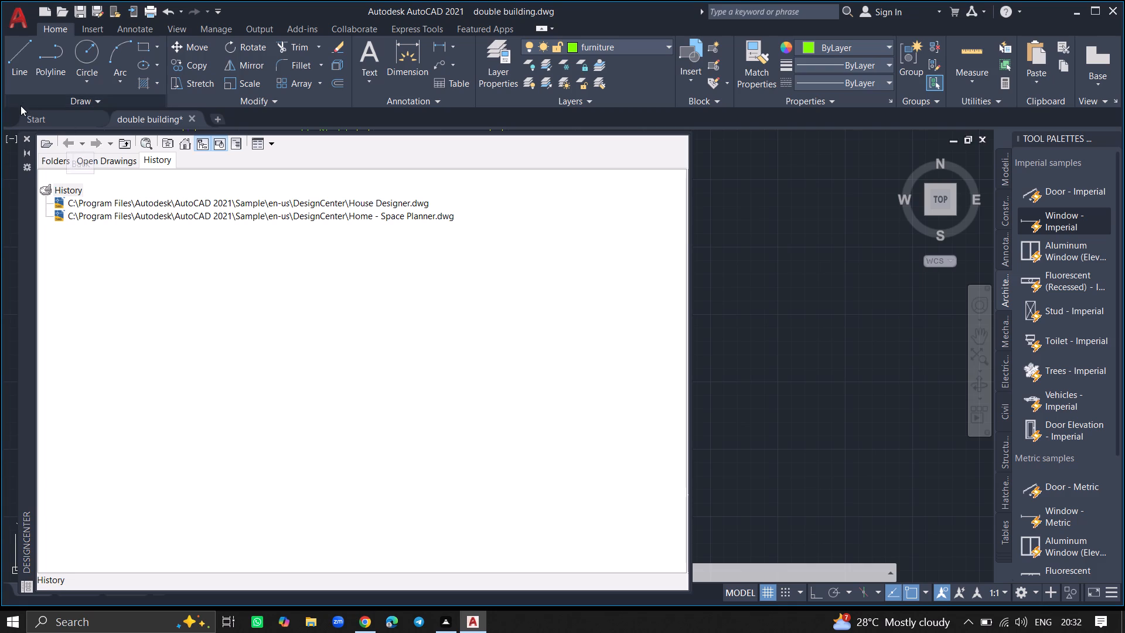
Open the Blocks collection of Home - Space Planner.dwg from the en-us DesignCenter sample folder.
{"action": "left_click", "coordinate": [183, 144]}
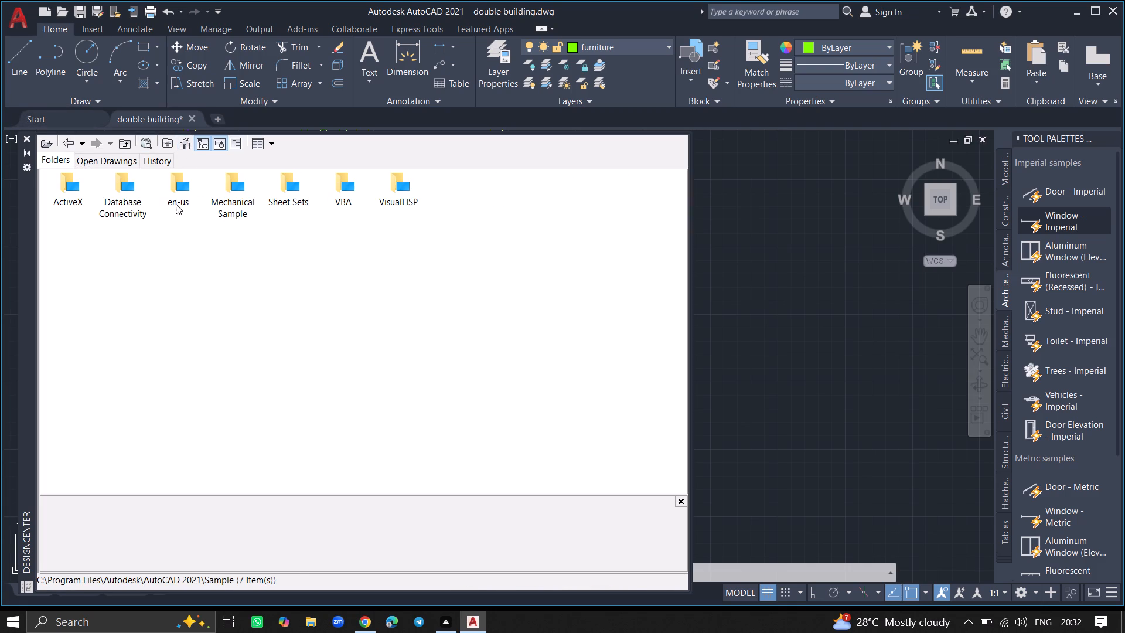
{"action": "double_click", "coordinate": [176, 202]}
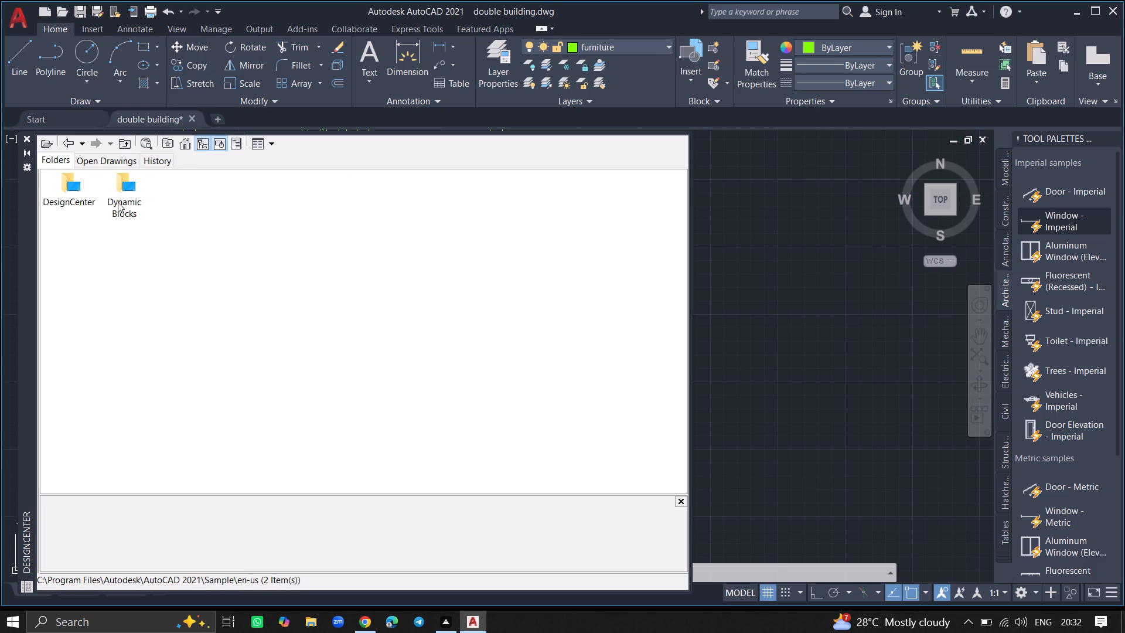
{"action": "double_click", "coordinate": [59, 195]}
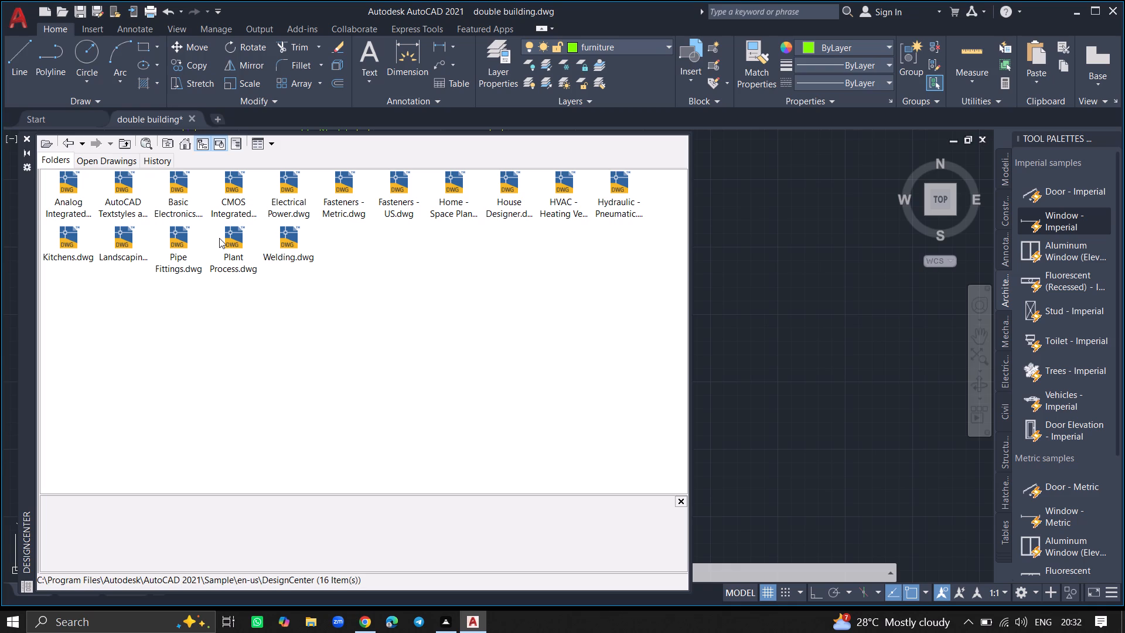
{"action": "double_click", "coordinate": [445, 189]}
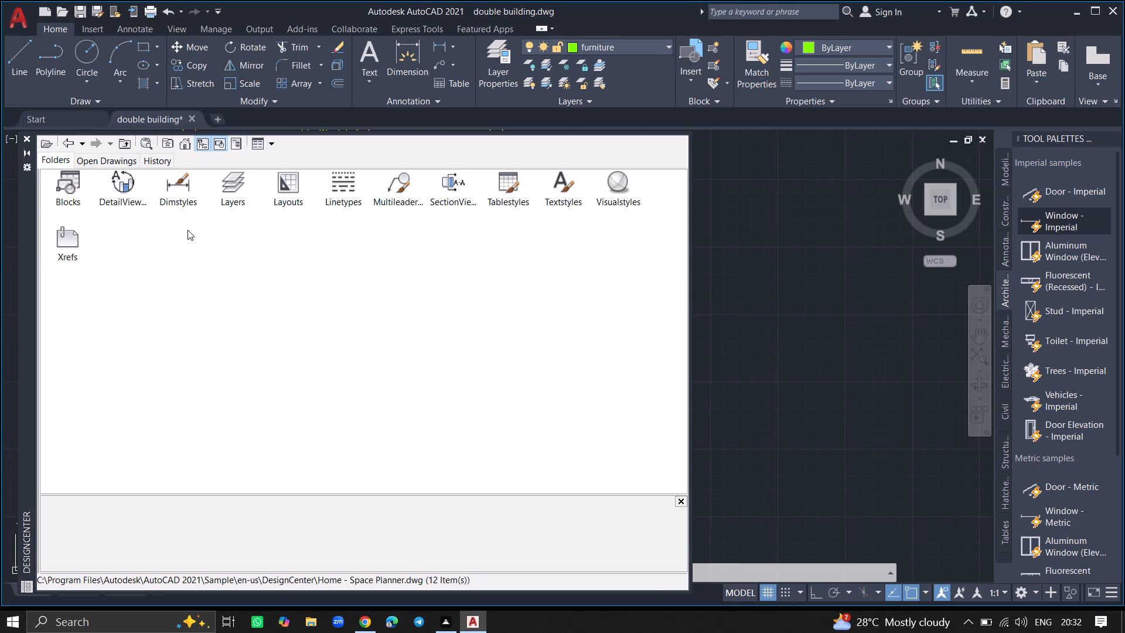
{"action": "double_click", "coordinate": [73, 195]}
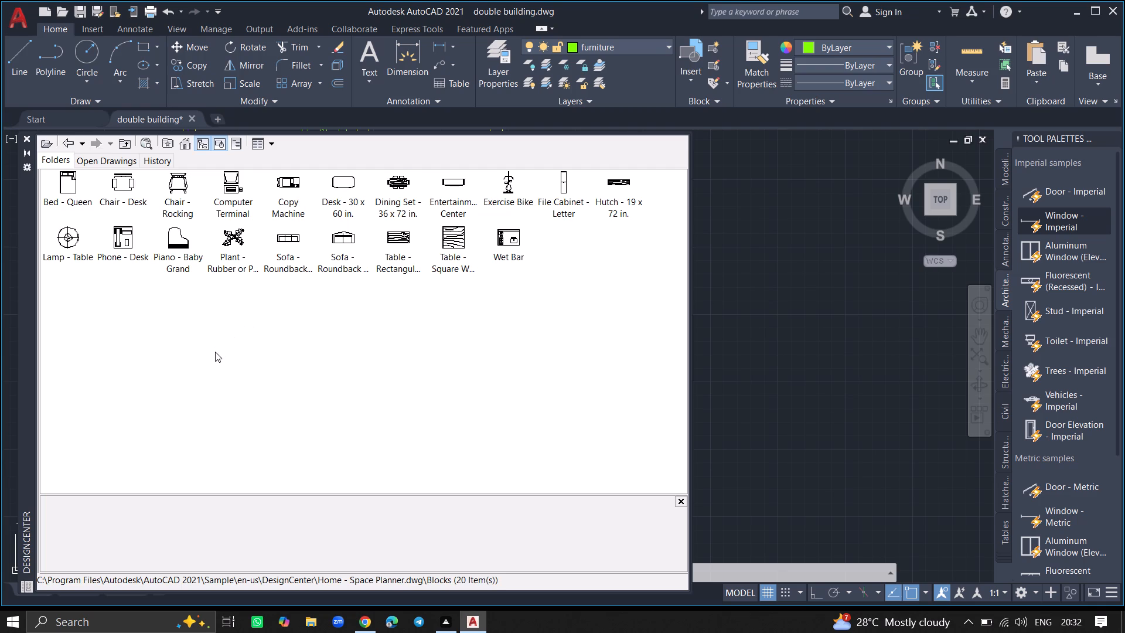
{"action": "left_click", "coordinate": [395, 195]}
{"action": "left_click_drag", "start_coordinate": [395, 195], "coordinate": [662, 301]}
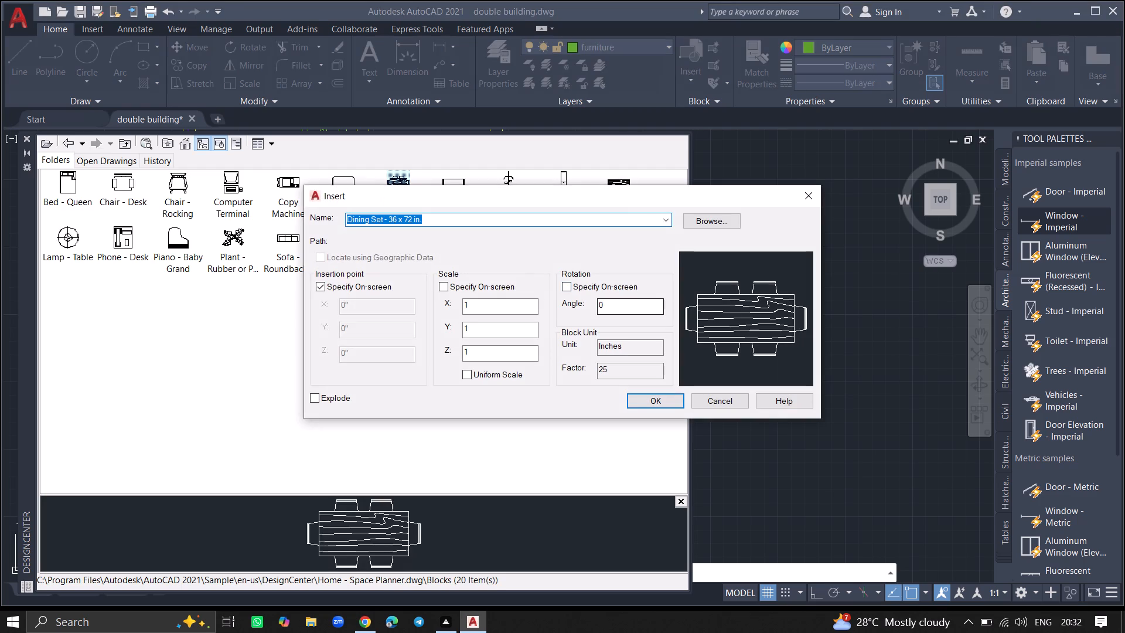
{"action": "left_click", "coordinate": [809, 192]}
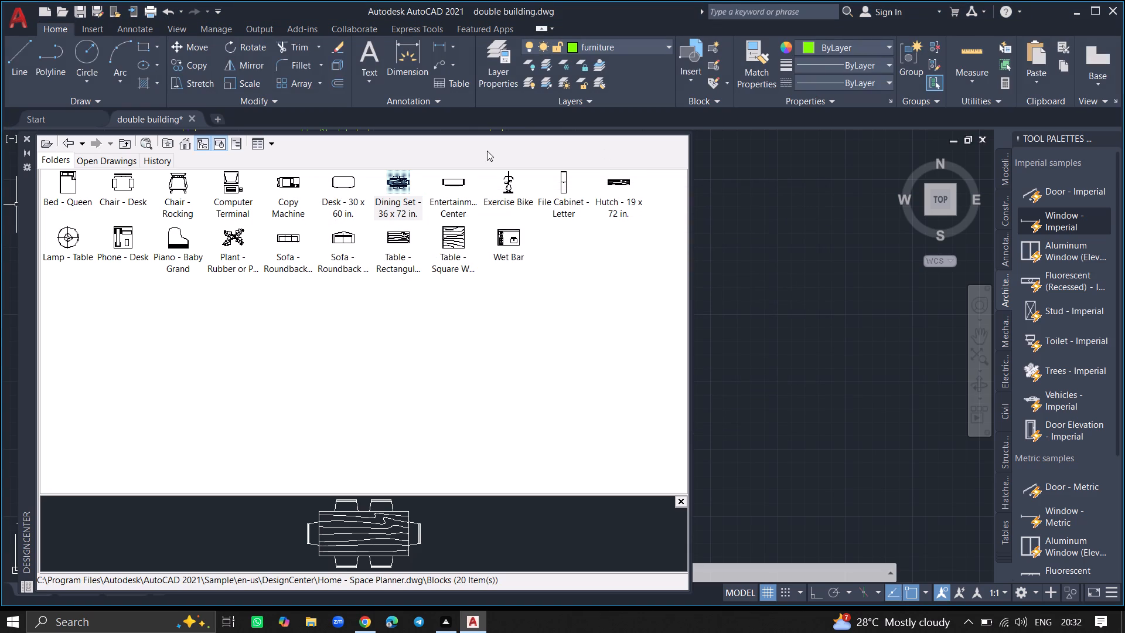
Insert the Dining Set - 36 x 72 in. block directly into the drawing beside the floor plan, and close DesignCenter.
{"action": "left_click_drag", "start_coordinate": [397, 198], "coordinate": [502, 212]}
{"action": "left_click_drag", "start_coordinate": [502, 212], "coordinate": [744, 295]}
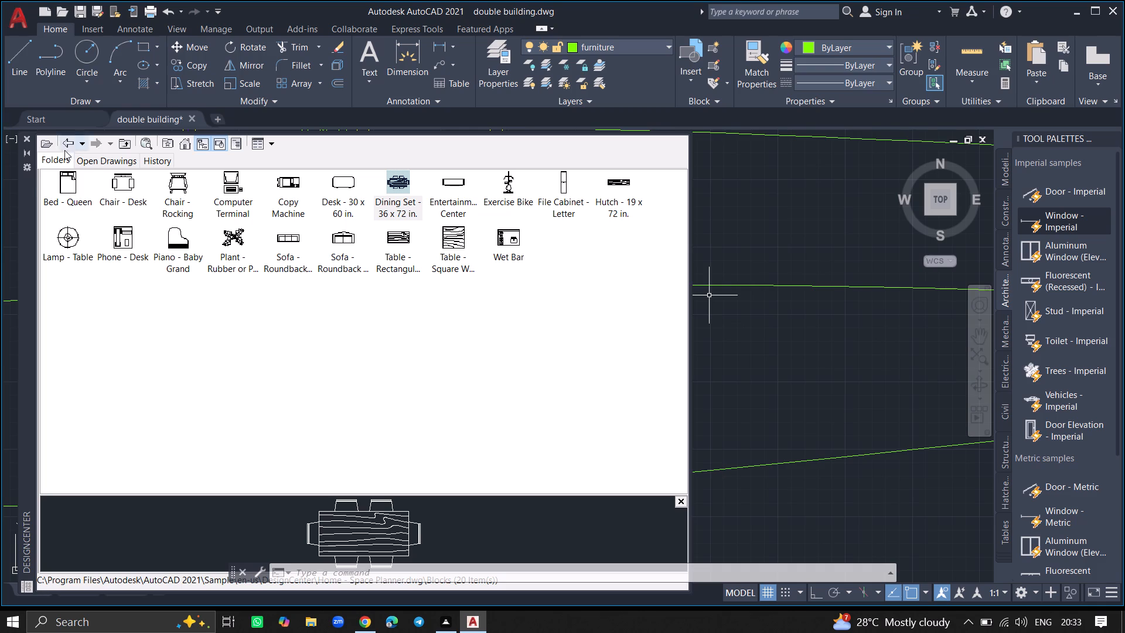
{"action": "left_click", "coordinate": [25, 136]}
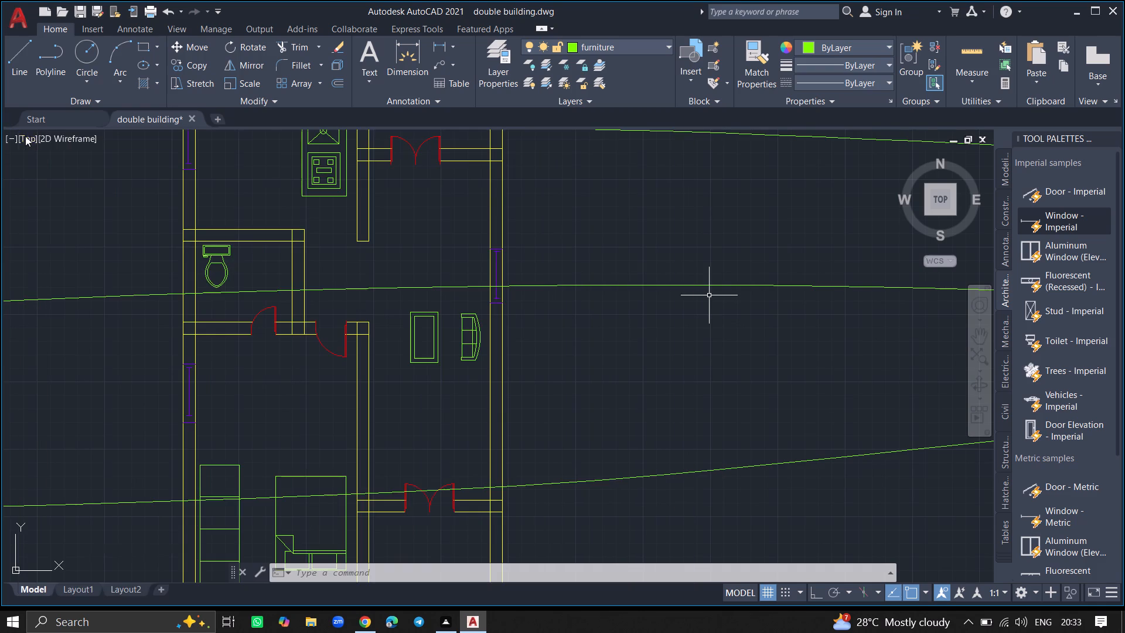
Scale the oversized dining set down freehand from a point on its tabletop until it is slightly over half the hall's width.
{"action": "scroll", "coordinate": [260, 284], "scroll_direction": "down", "scroll_amount": 3, "text": "ctrl"}
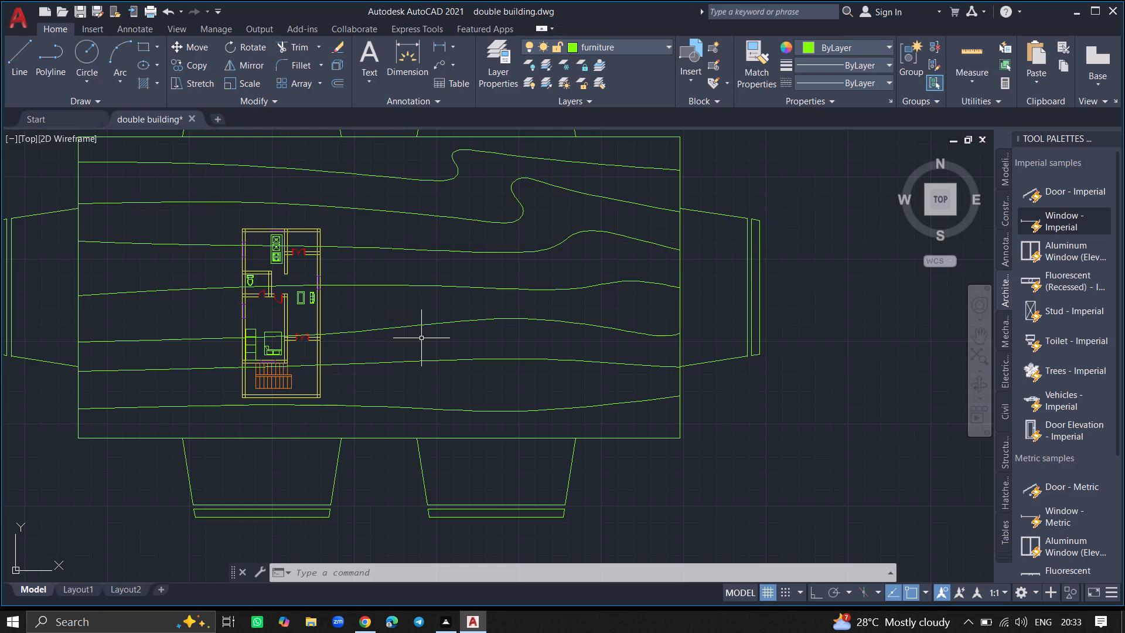
{"action": "left_click", "coordinate": [421, 338]}
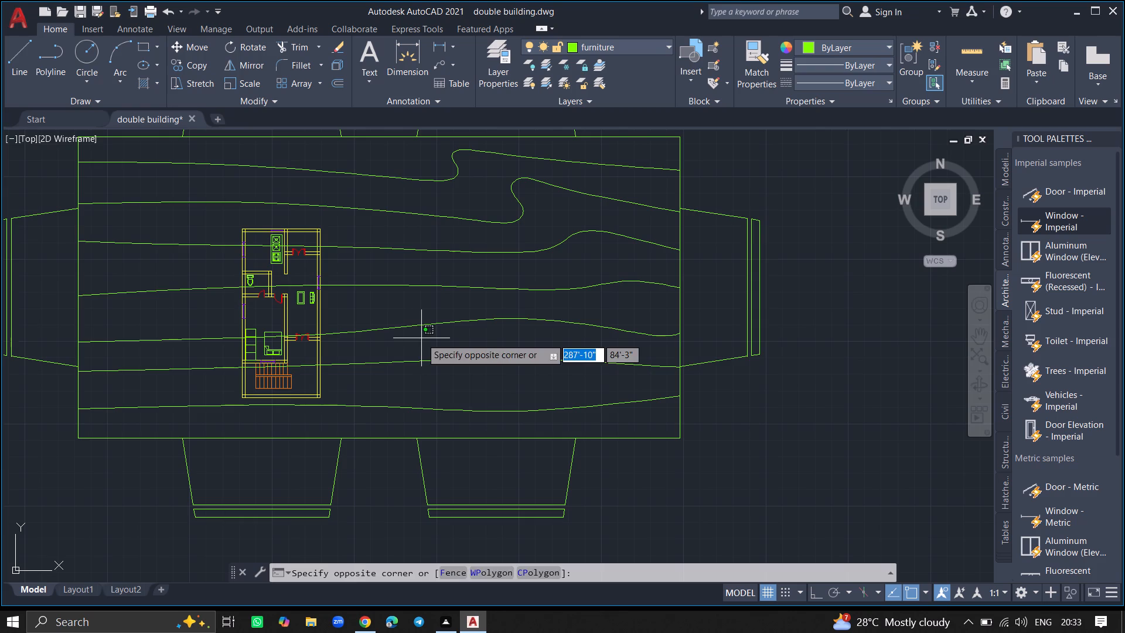
{"action": "left_click", "coordinate": [429, 308]}
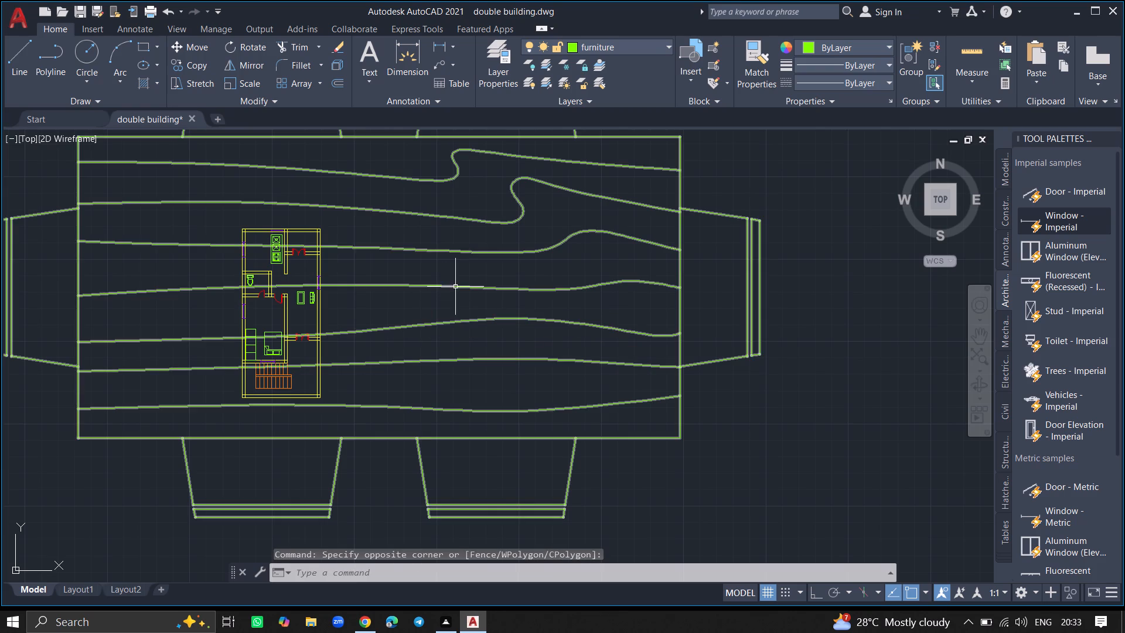
{"action": "left_click", "coordinate": [456, 287]}
{"action": "type", "text": "sc"}
{"action": "key", "text": "Return"}
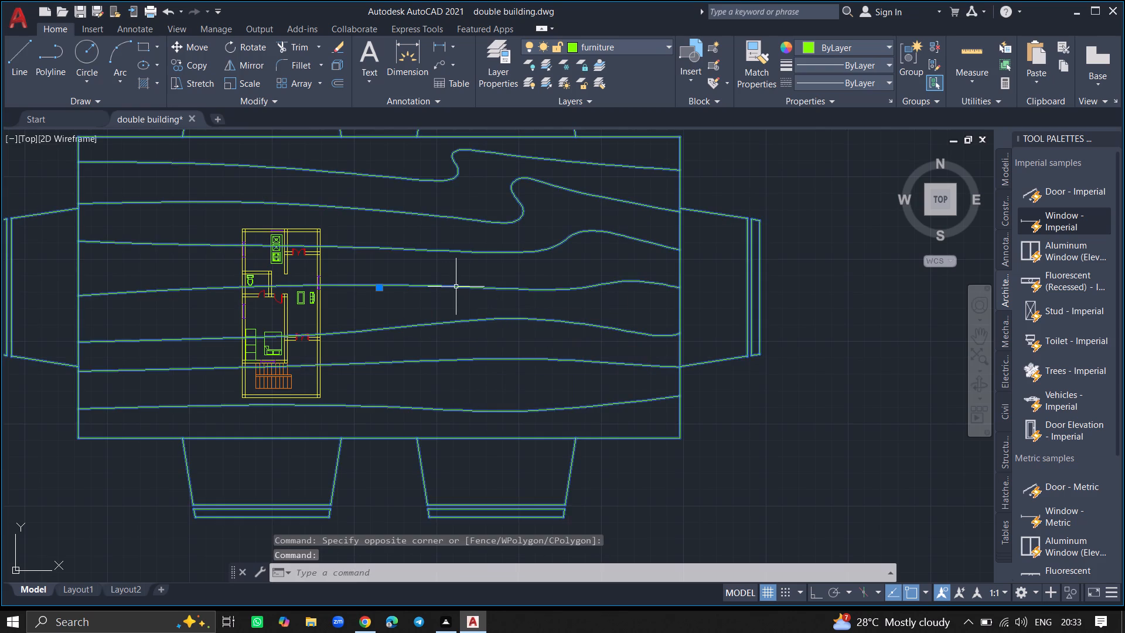
{"action": "left_click", "coordinate": [456, 287]}
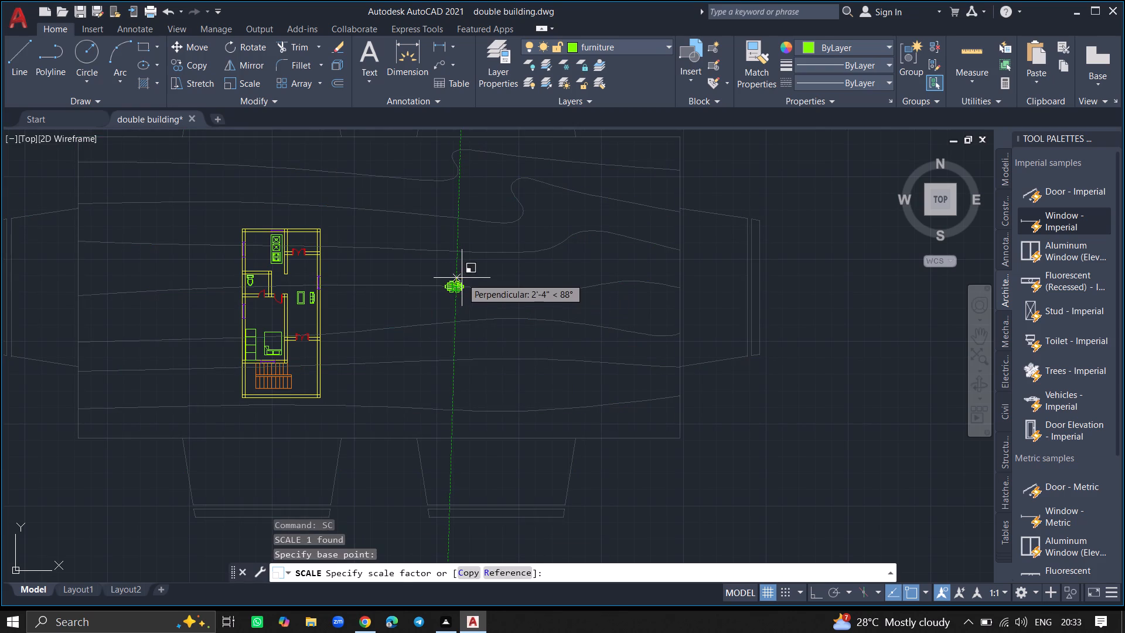
{"action": "left_click", "coordinate": [463, 277]}
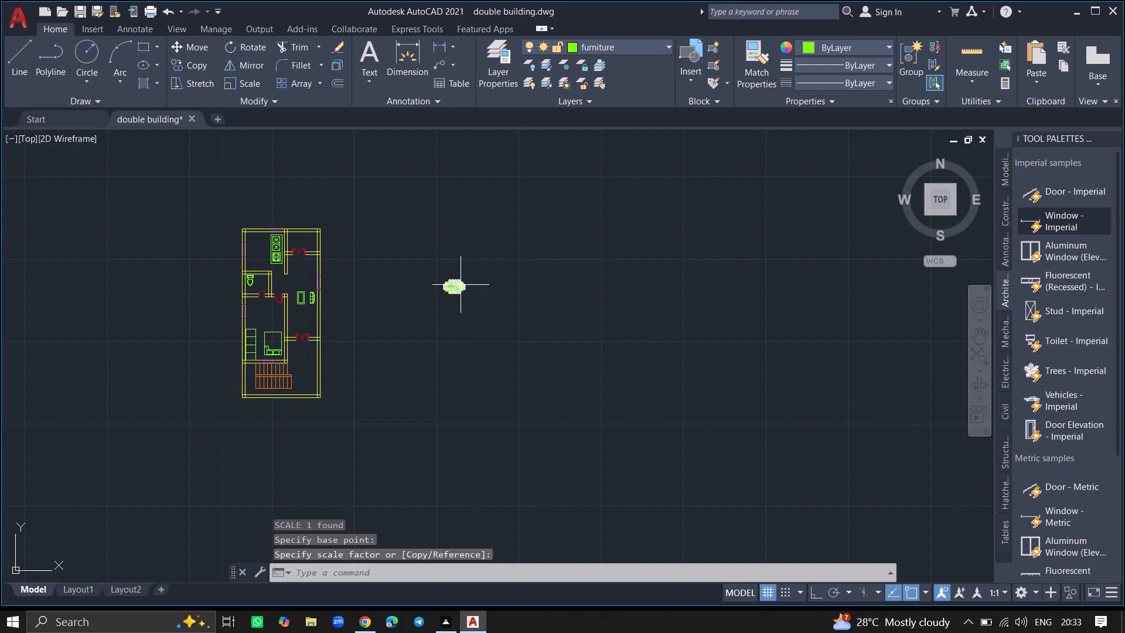
Move the dining set into the hall, between the upper double door and the rectangular table beside the sofa.
{"action": "left_click", "coordinate": [461, 285]}
{"action": "type", "text": "mo"}
{"action": "type", "text": "ve"}
{"action": "key", "text": "Return"}
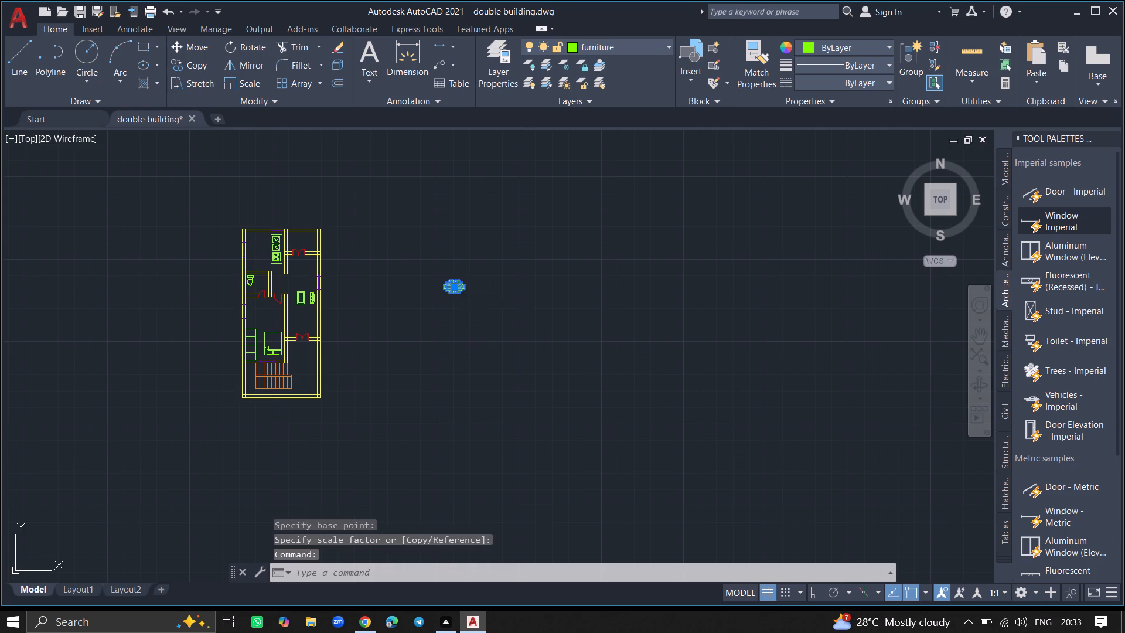
{"action": "left_click", "coordinate": [461, 285]}
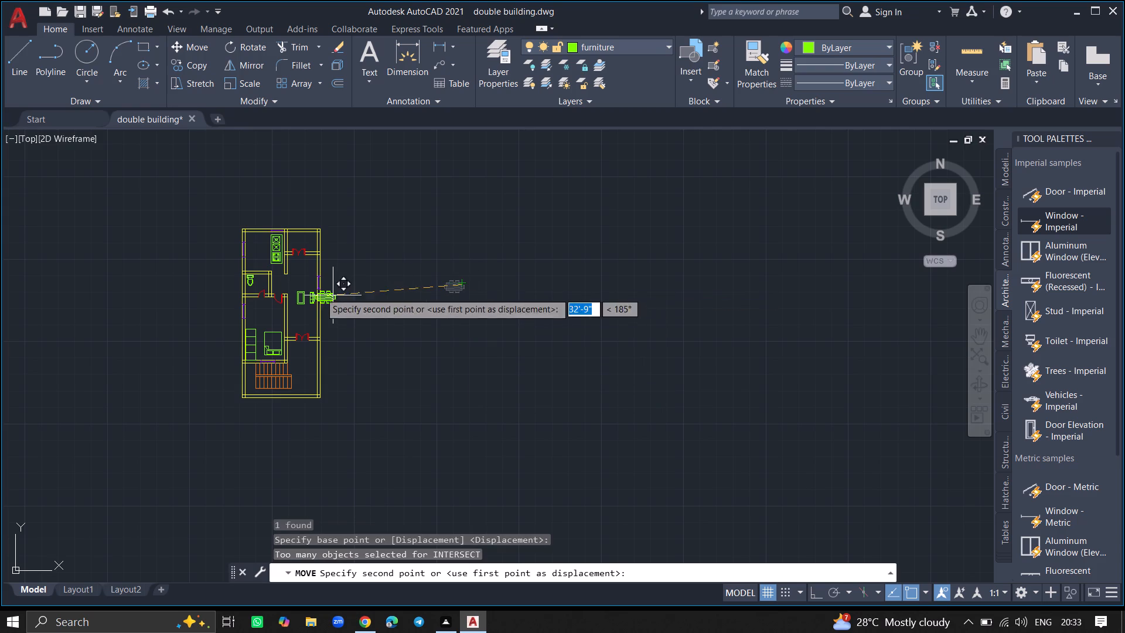
{"action": "scroll", "coordinate": [302, 284], "scroll_direction": "up", "scroll_amount": 4, "text": "ctrl"}
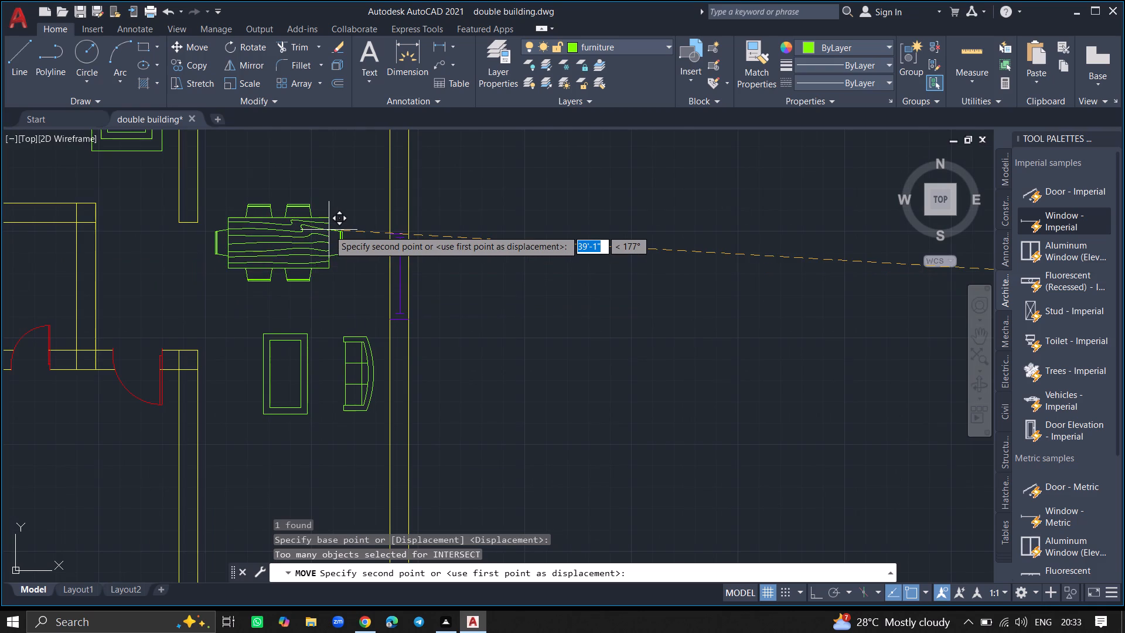
{"action": "scroll", "coordinate": [329, 230], "scroll_direction": "down", "scroll_amount": 2, "text": "ctrl"}
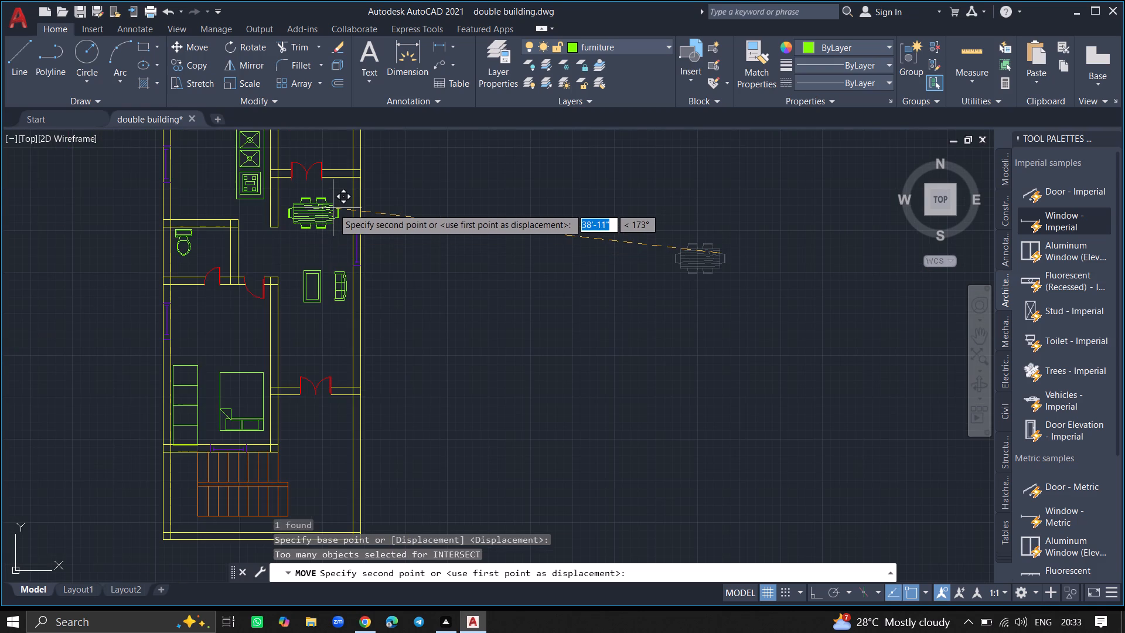
{"action": "left_click", "coordinate": [333, 216]}
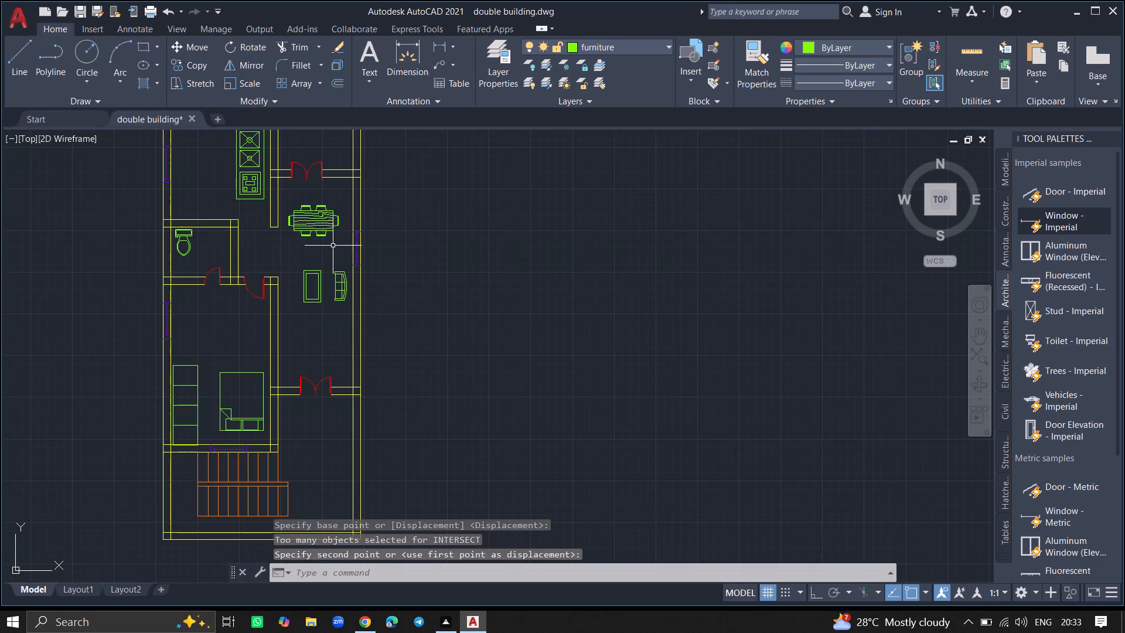
Move the hall sofa about 2'-6" straight down the plan, toward the lower double door.
{"action": "left_click", "coordinate": [336, 278]}
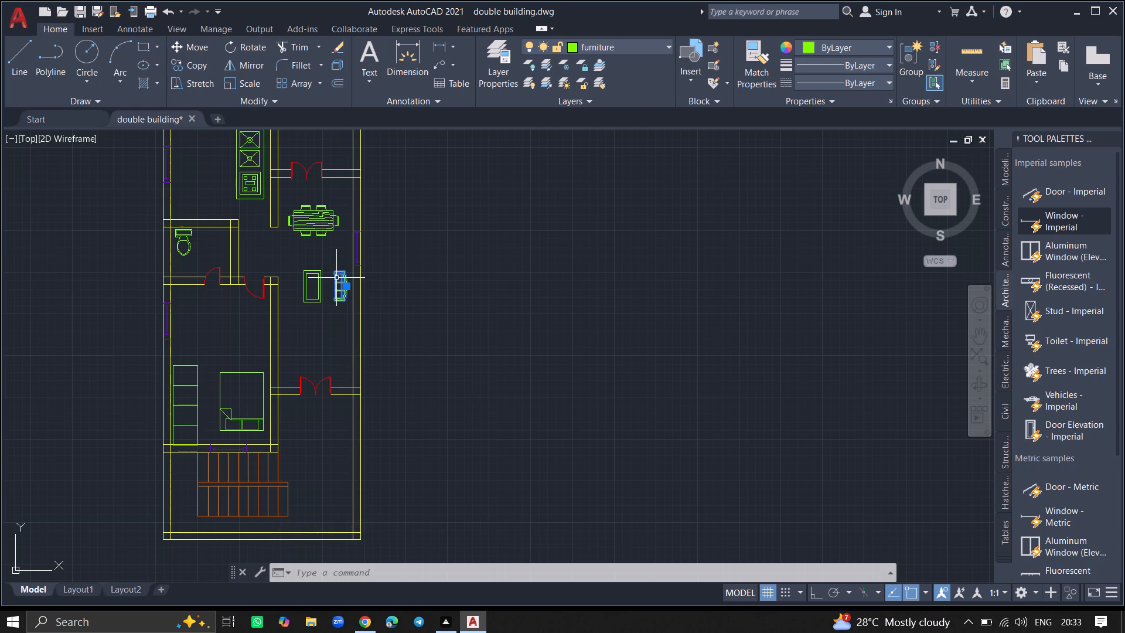
{"action": "type", "text": "mo"}
{"action": "type", "text": "ve"}
{"action": "key", "text": "Return"}
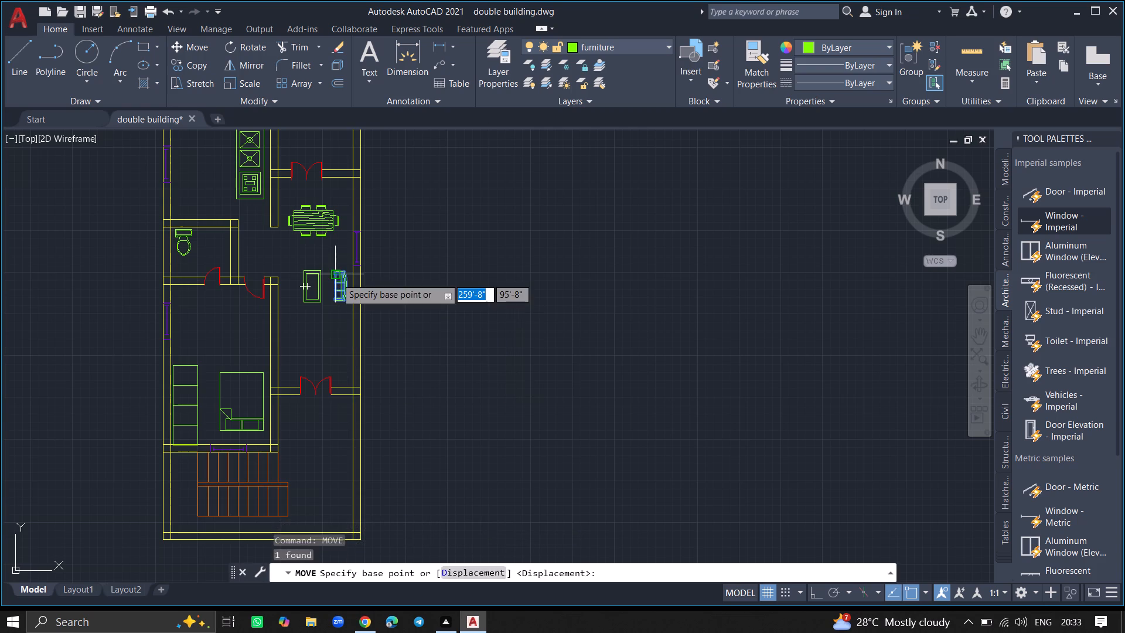
{"action": "left_click", "coordinate": [336, 278]}
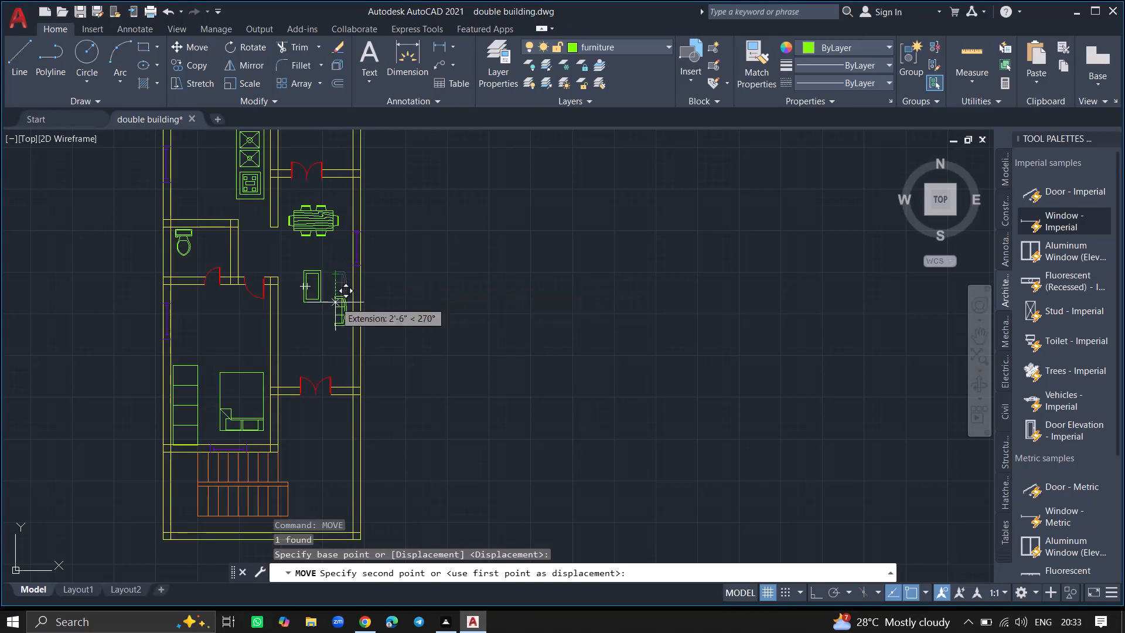
{"action": "left_click", "coordinate": [335, 304]}
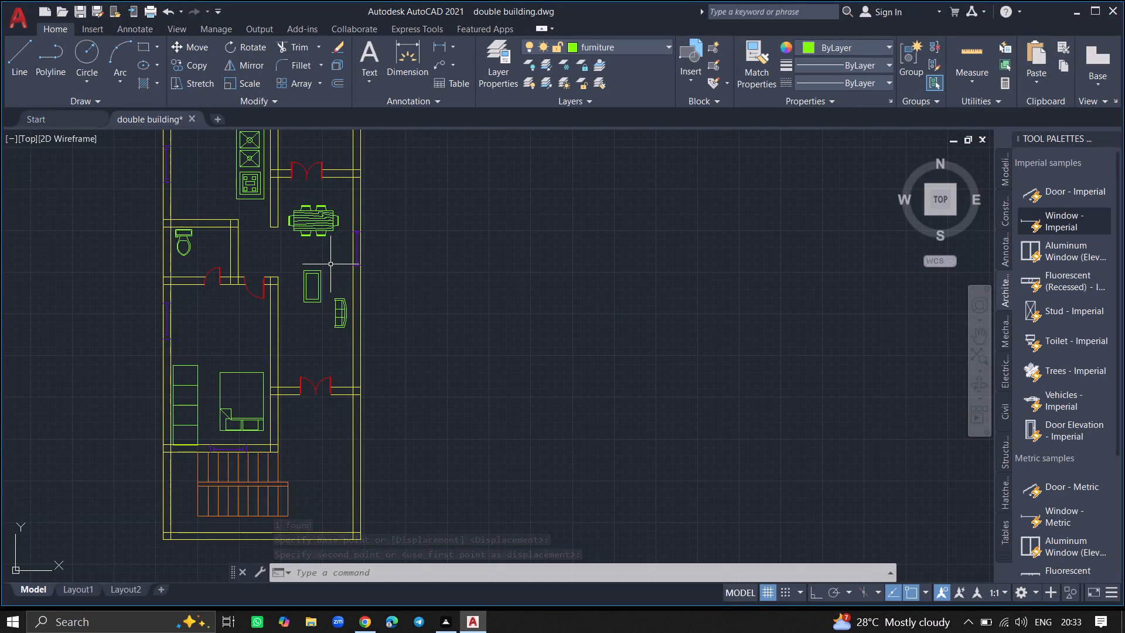
Move both outlines of the rectangular table in the hall about 1'-7" straight down, away from the dining set.
{"action": "left_click", "coordinate": [330, 264]}
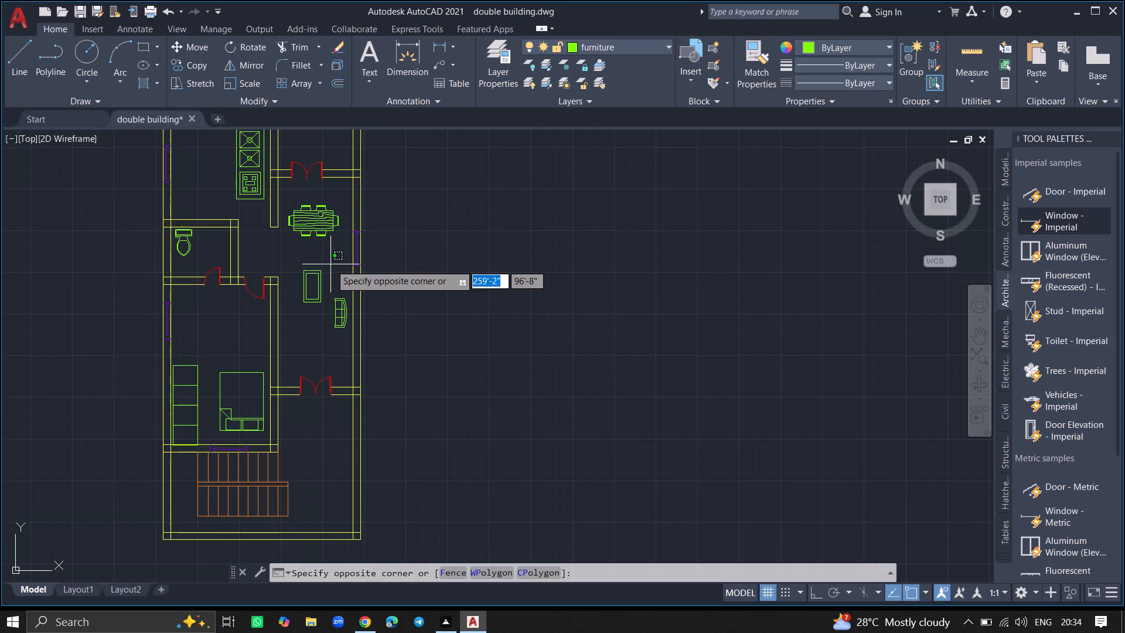
{"action": "left_click", "coordinate": [310, 299]}
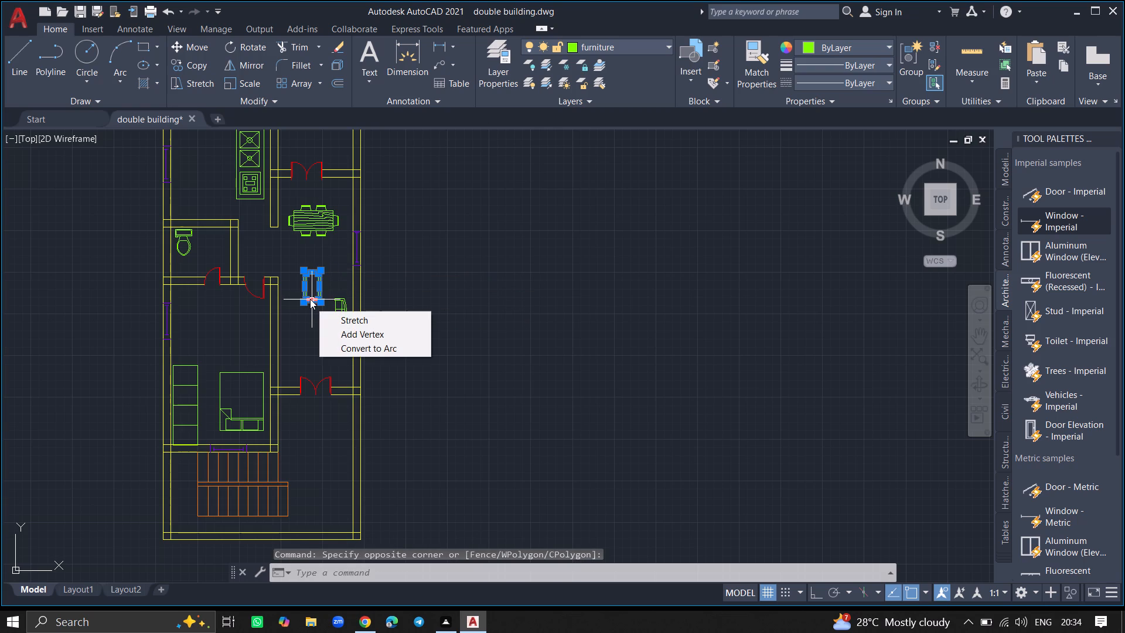
{"action": "type", "text": "mo"}
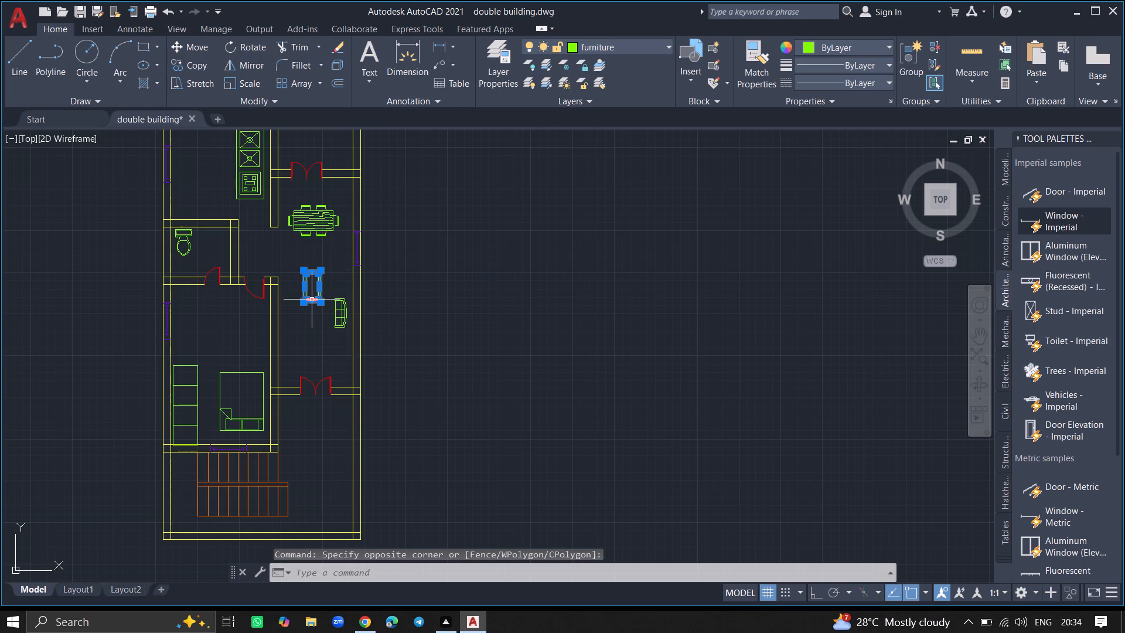
{"action": "type", "text": "mo"}
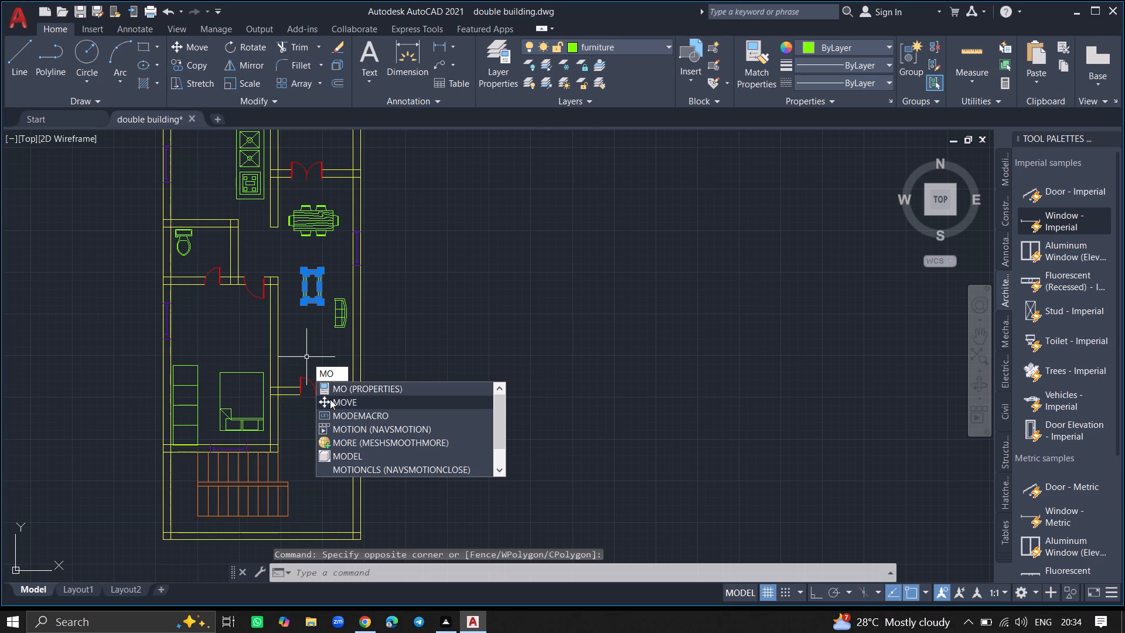
{"action": "left_click", "coordinate": [330, 400]}
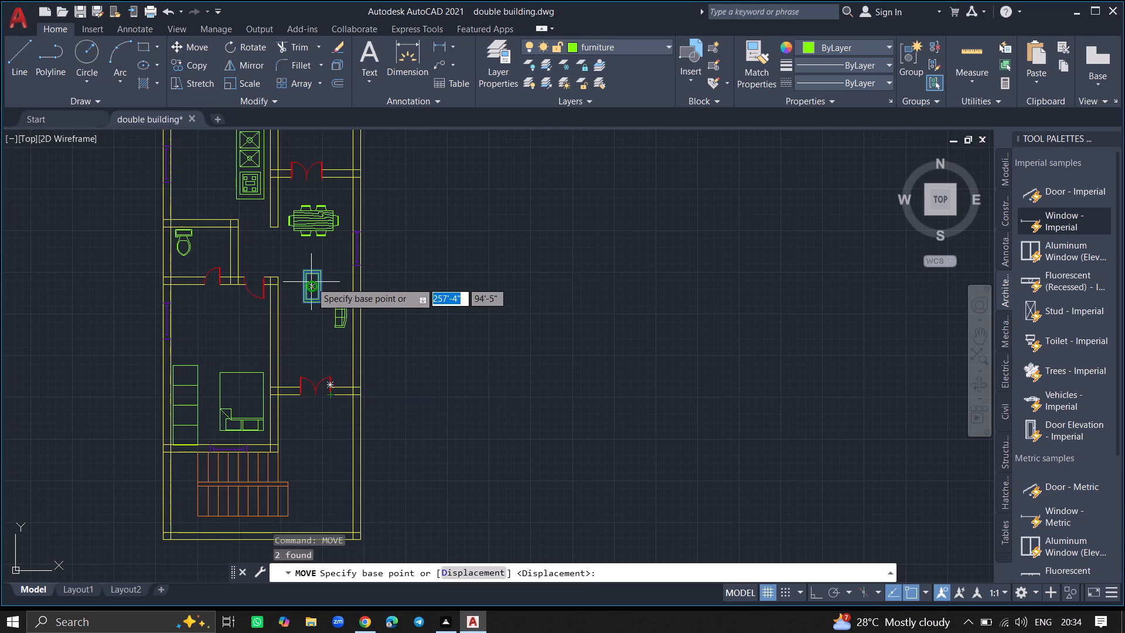
{"action": "left_click", "coordinate": [311, 282]}
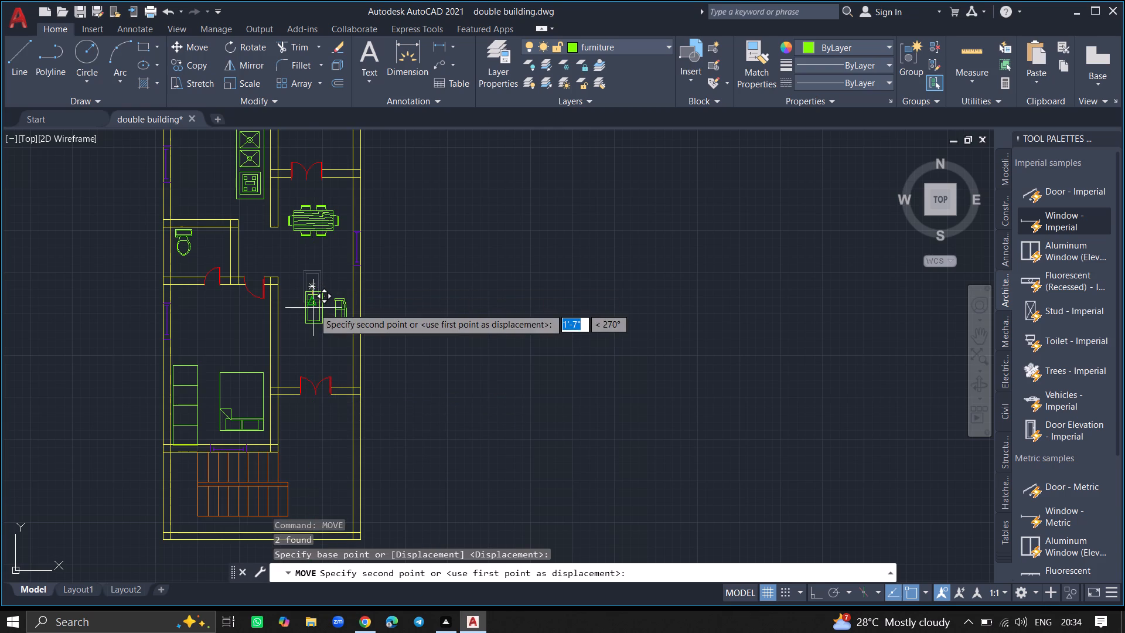
{"action": "left_click", "coordinate": [313, 308]}
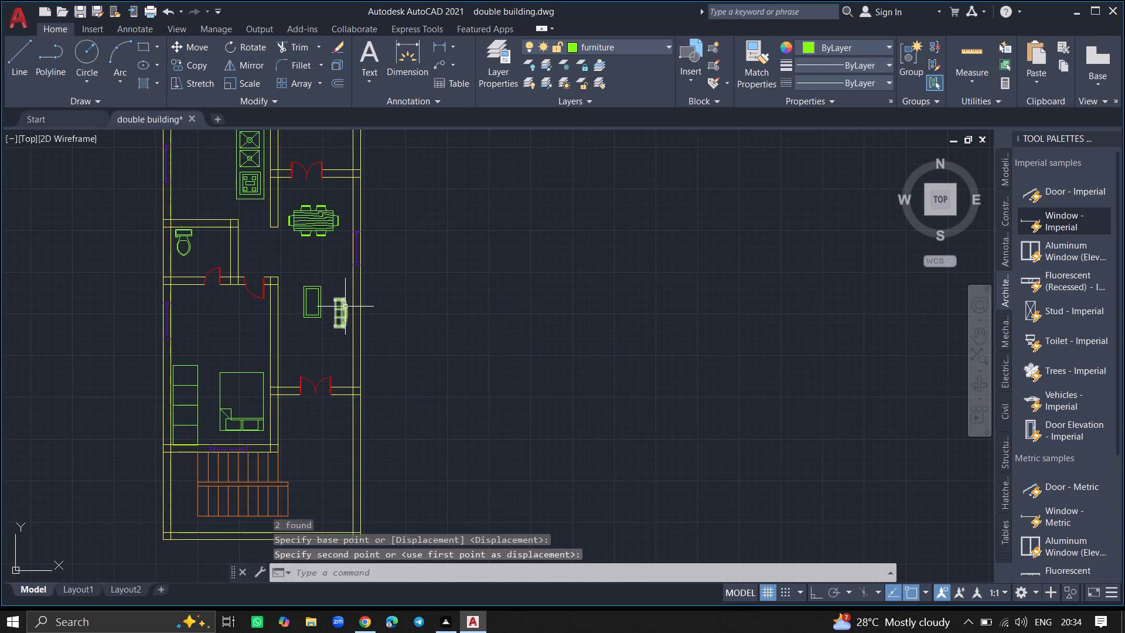
Move the hall sofa about 1'-1" back up so it lines up beside the rectangular table.
{"action": "left_click", "coordinate": [342, 309]}
{"action": "type", "text": "mo"}
{"action": "type", "text": "ve"}
{"action": "key", "text": "Return"}
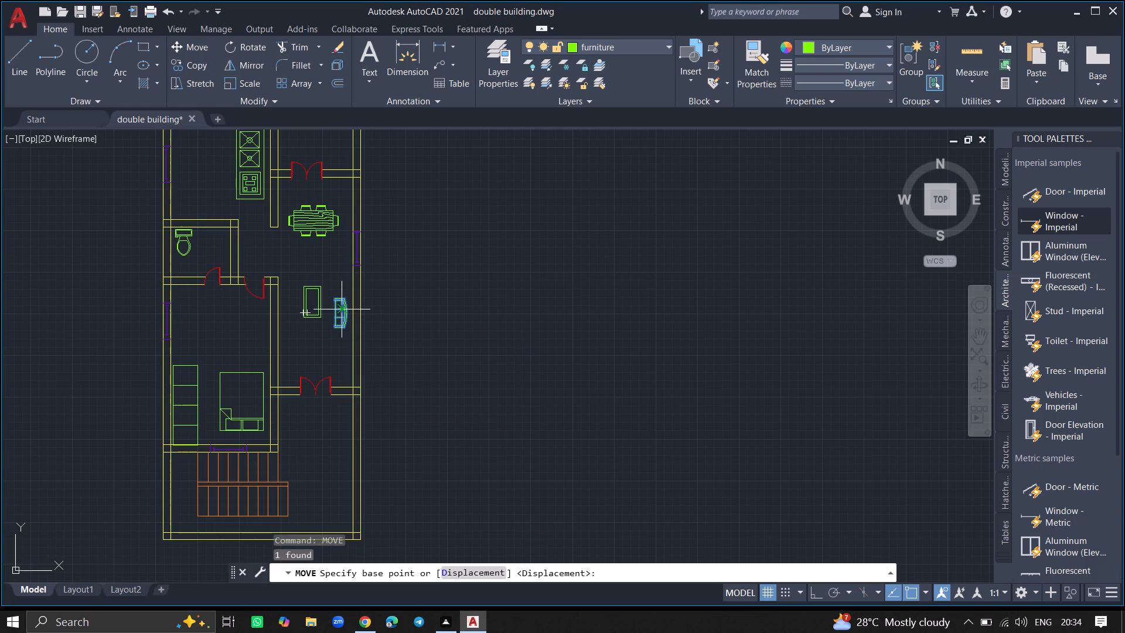
{"action": "left_click", "coordinate": [342, 309]}
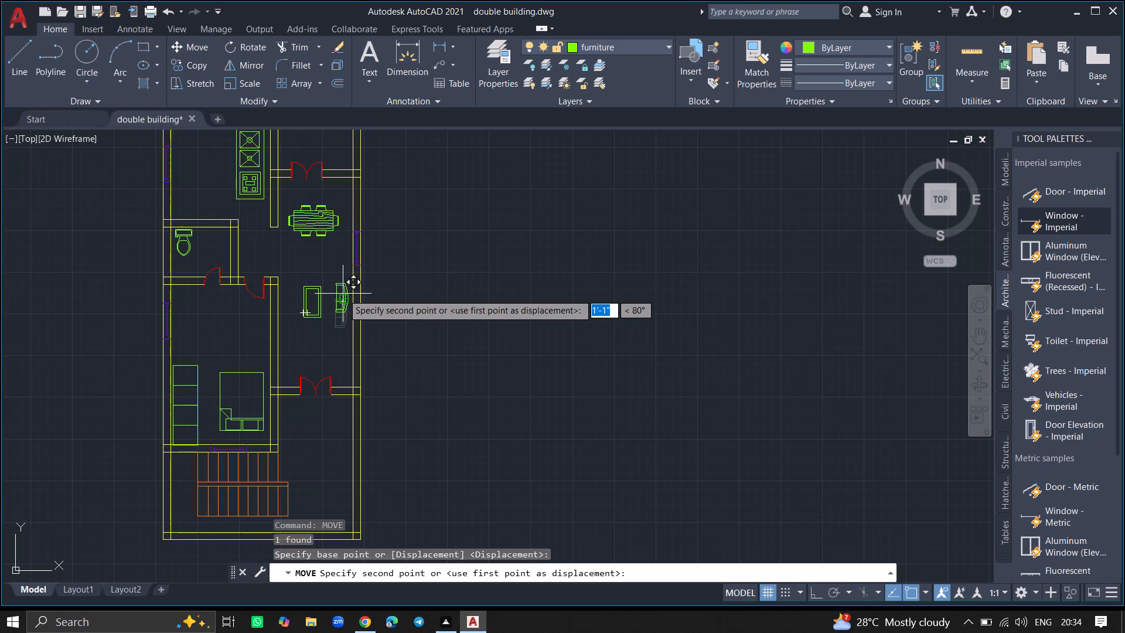
{"action": "left_click", "coordinate": [343, 295]}
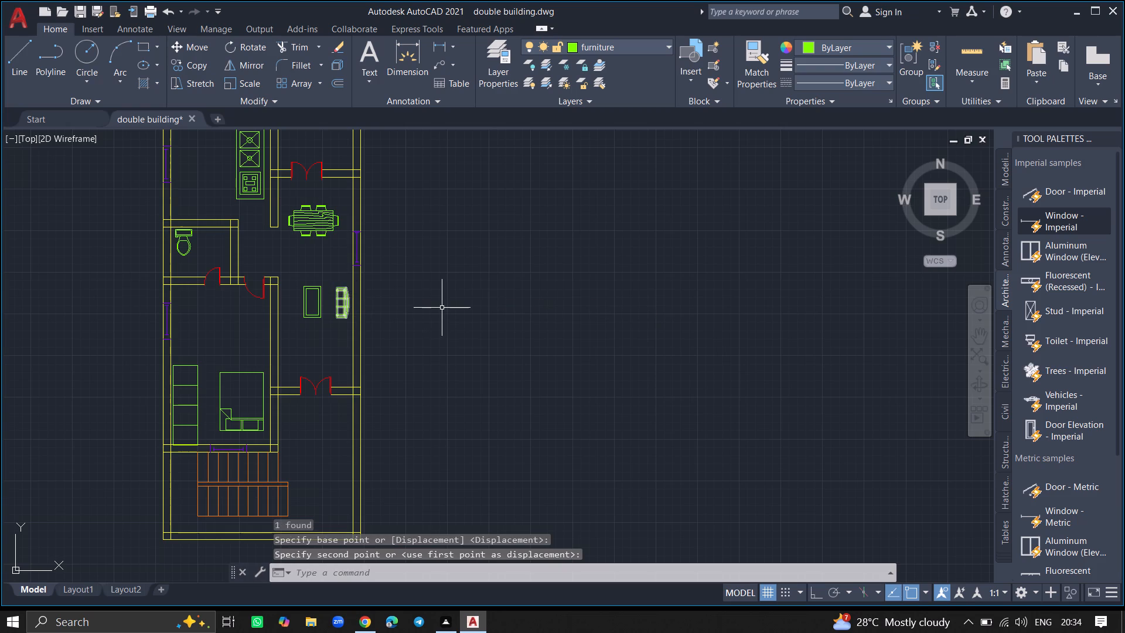
Save the double building drawing.
{"action": "key", "text": "ctrl+s"}
{"action": "key", "text": "ctrl+s"}
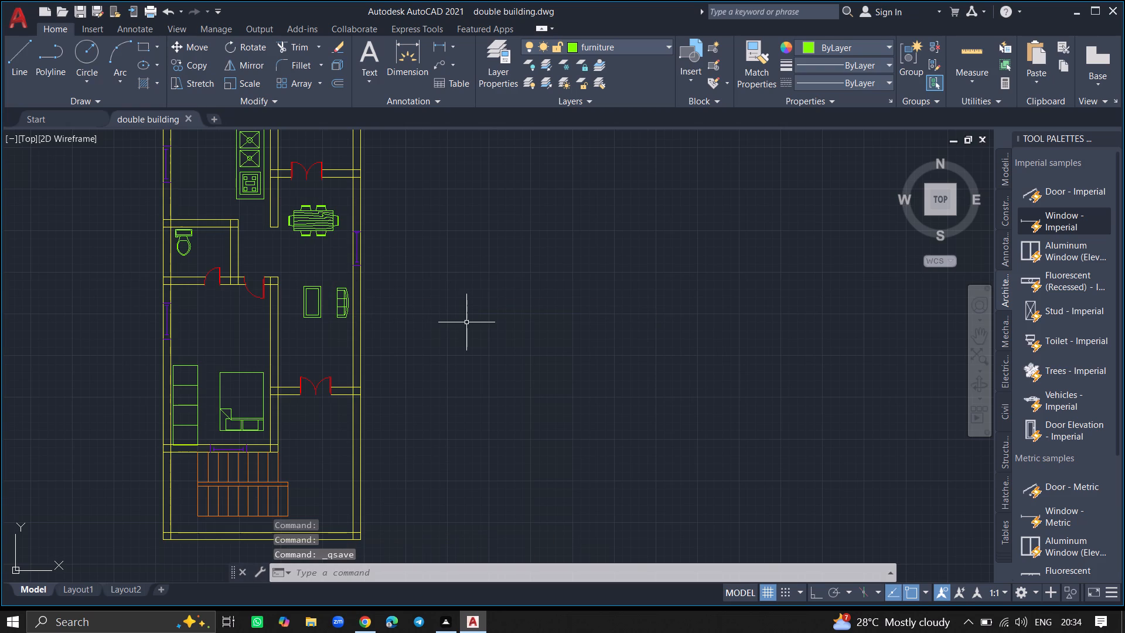
Hatch the full wall between the kitchen and the hall with the SOLID pattern in Green.
{"action": "scroll", "coordinate": [466, 322], "scroll_direction": "down", "scroll_amount": 1, "text": "ctrl"}
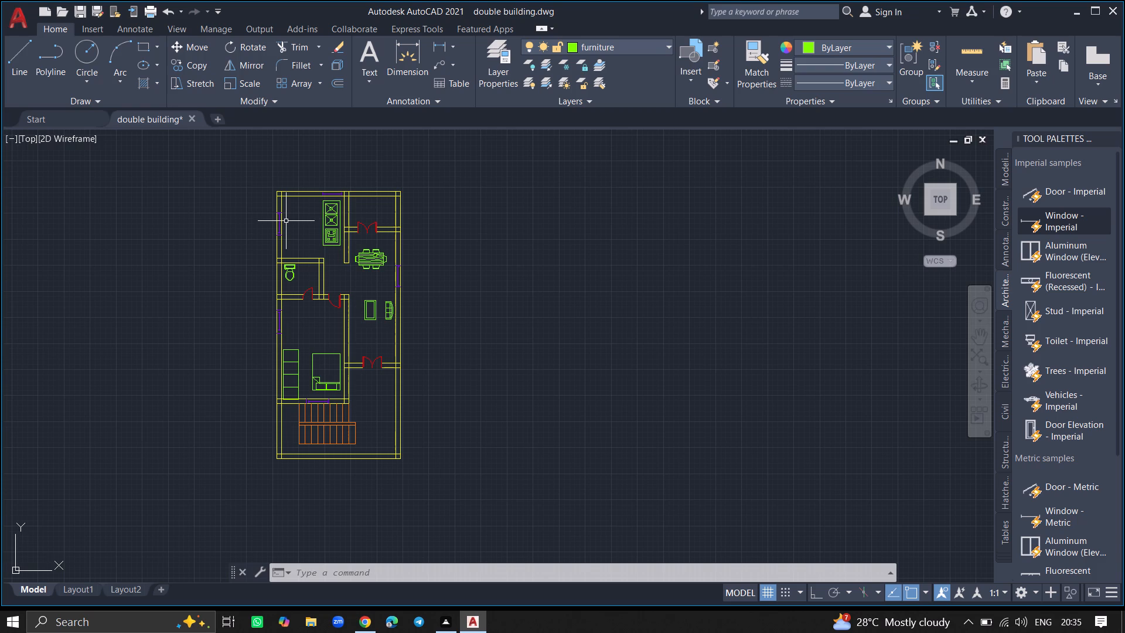
{"action": "scroll", "coordinate": [291, 224], "scroll_direction": "up", "scroll_amount": 3, "text": "ctrl"}
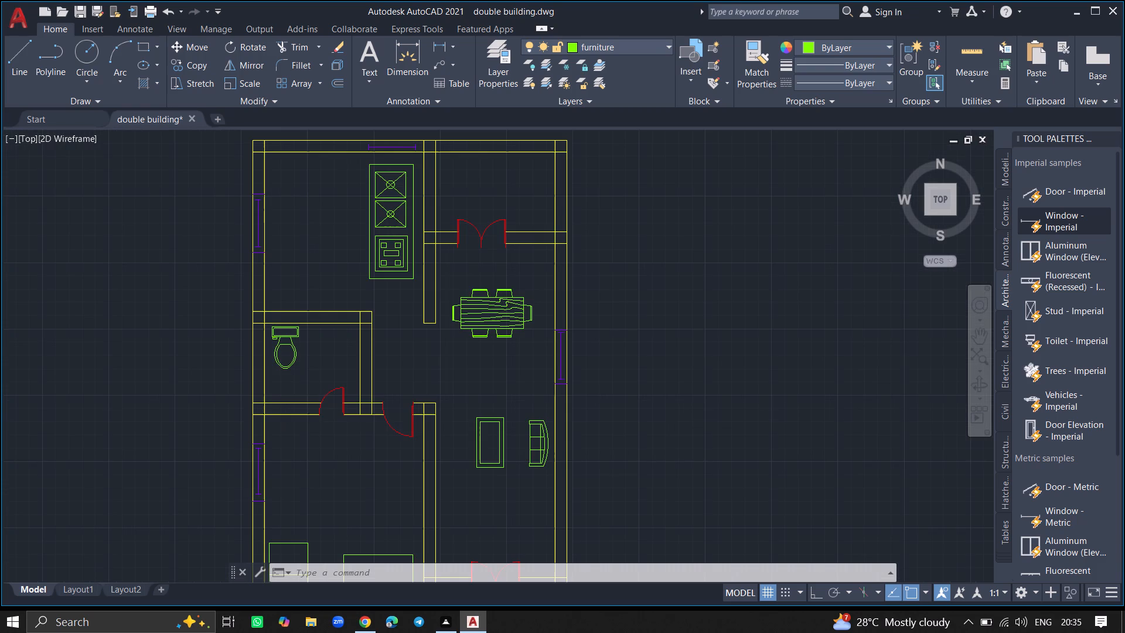
{"action": "scroll", "coordinate": [291, 224], "scroll_direction": "down", "scroll_amount": 1, "text": "ctrl"}
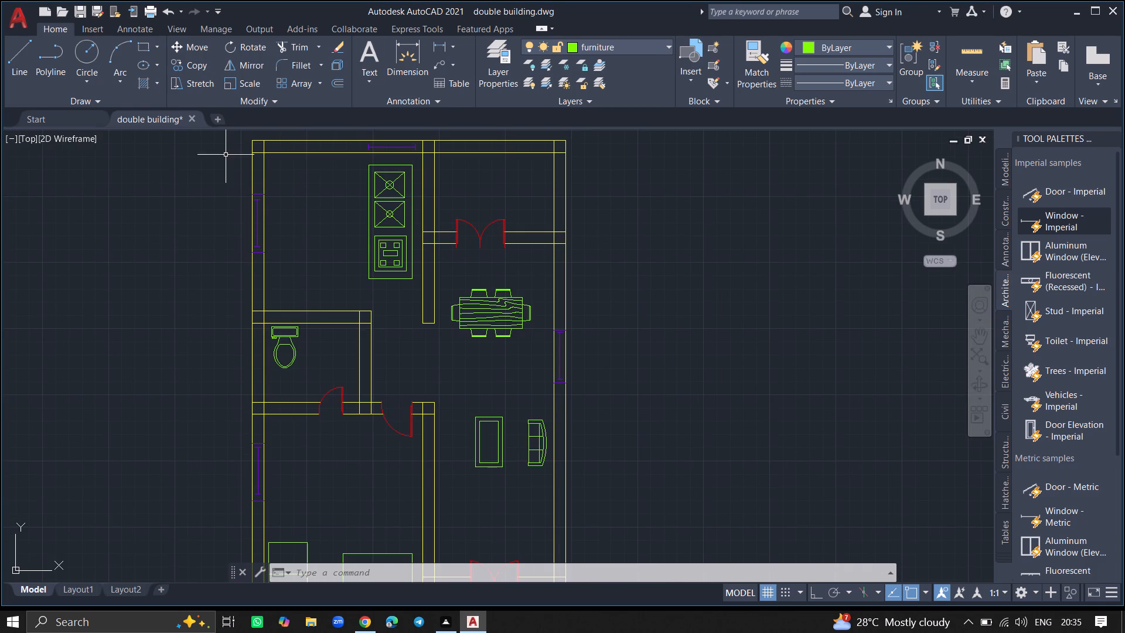
{"action": "left_click", "coordinate": [146, 83]}
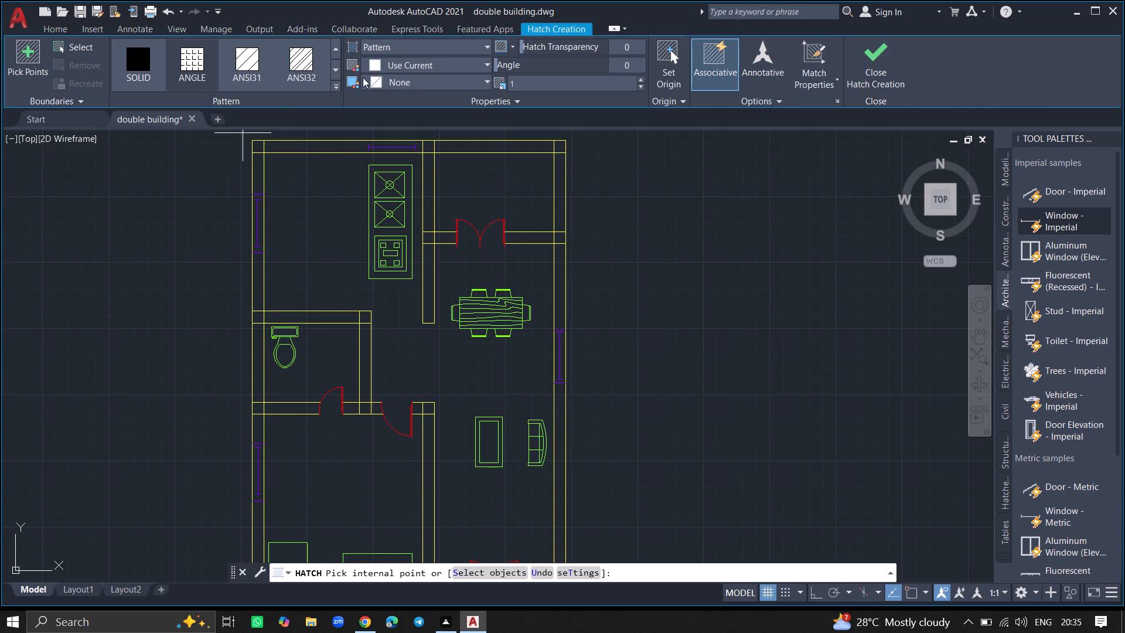
{"action": "left_click", "coordinate": [404, 62]}
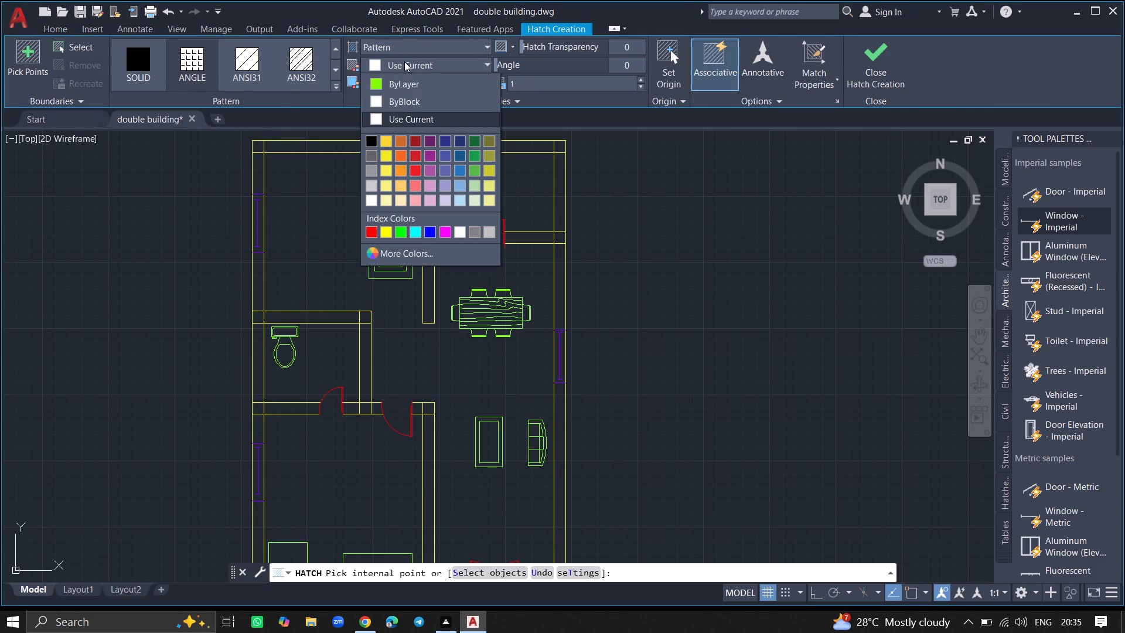
{"action": "left_click", "coordinate": [401, 227]}
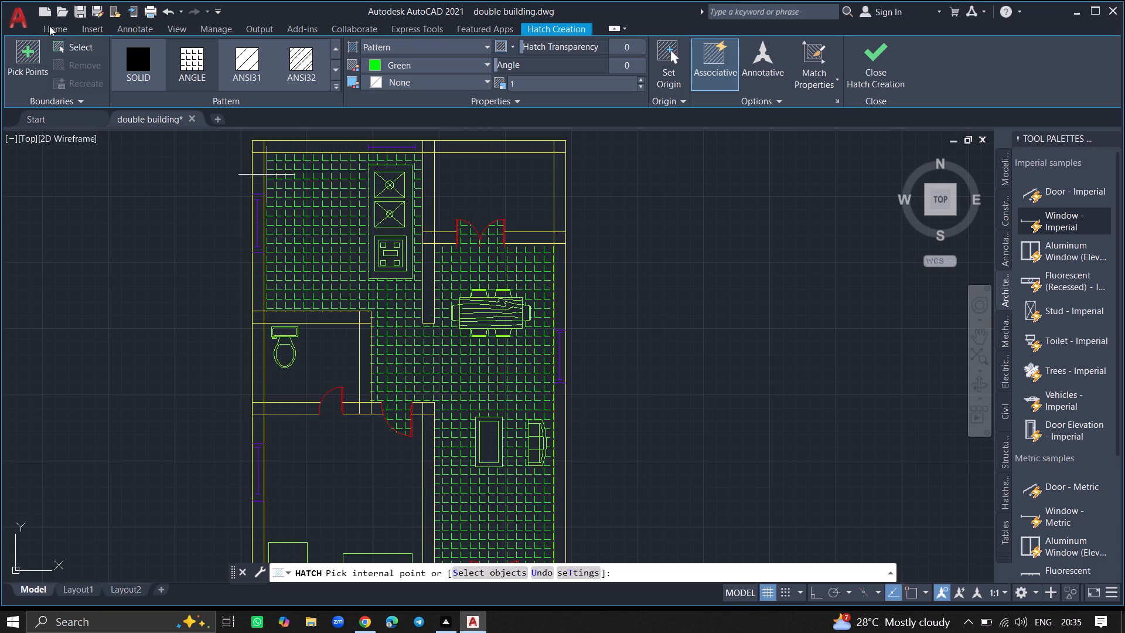
{"action": "left_click", "coordinate": [124, 62]}
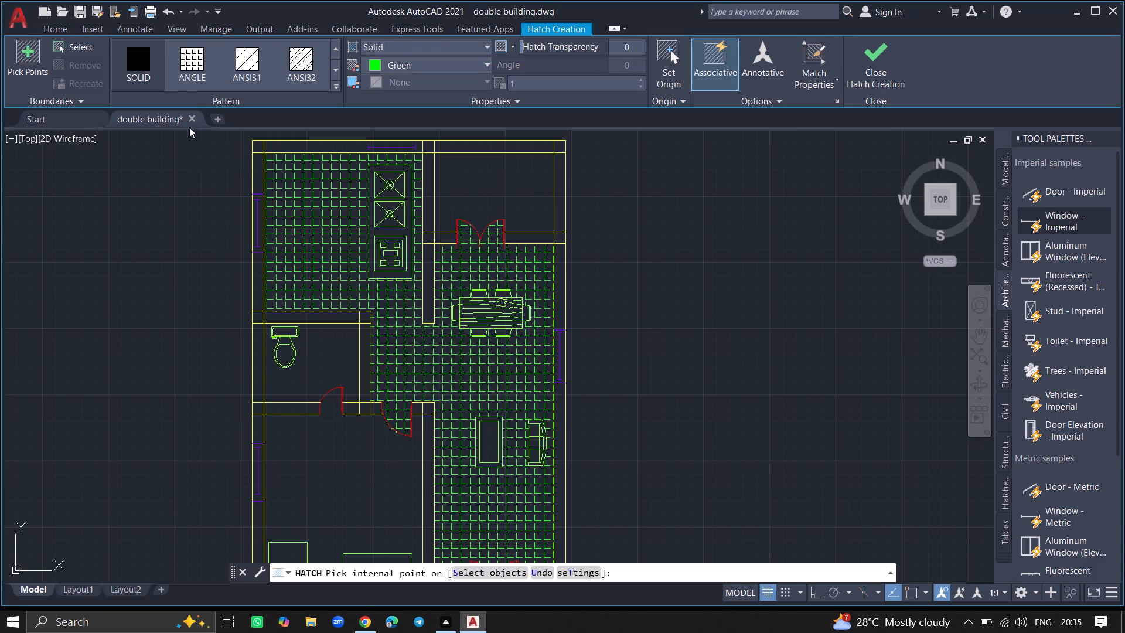
{"action": "left_click", "coordinate": [425, 205]}
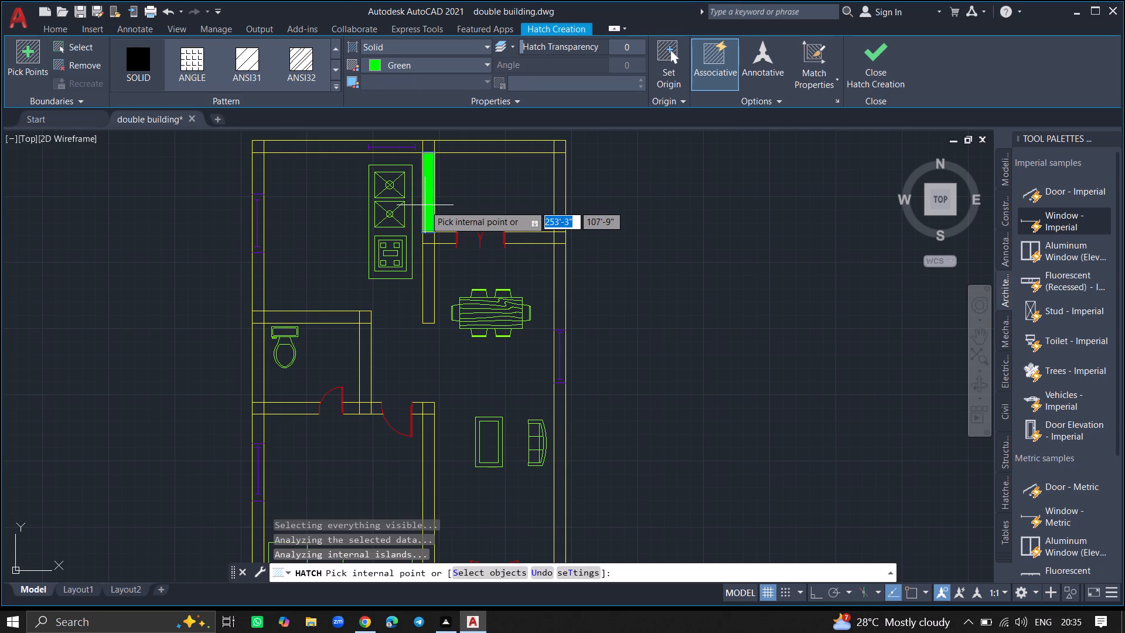
{"action": "left_click", "coordinate": [429, 242]}
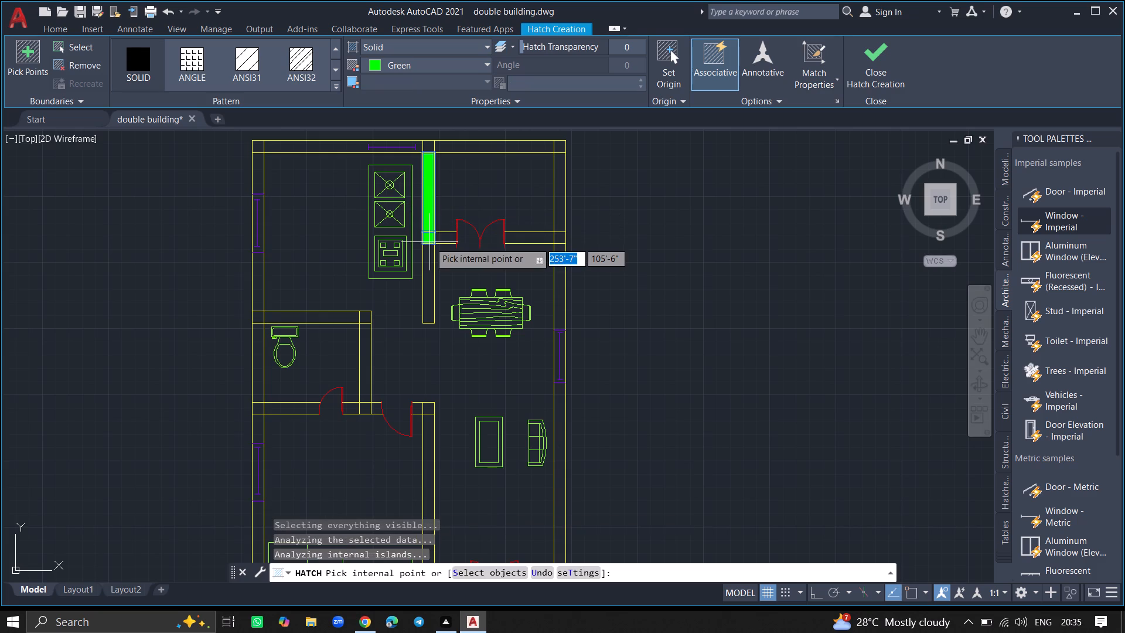
{"action": "left_click", "coordinate": [431, 278]}
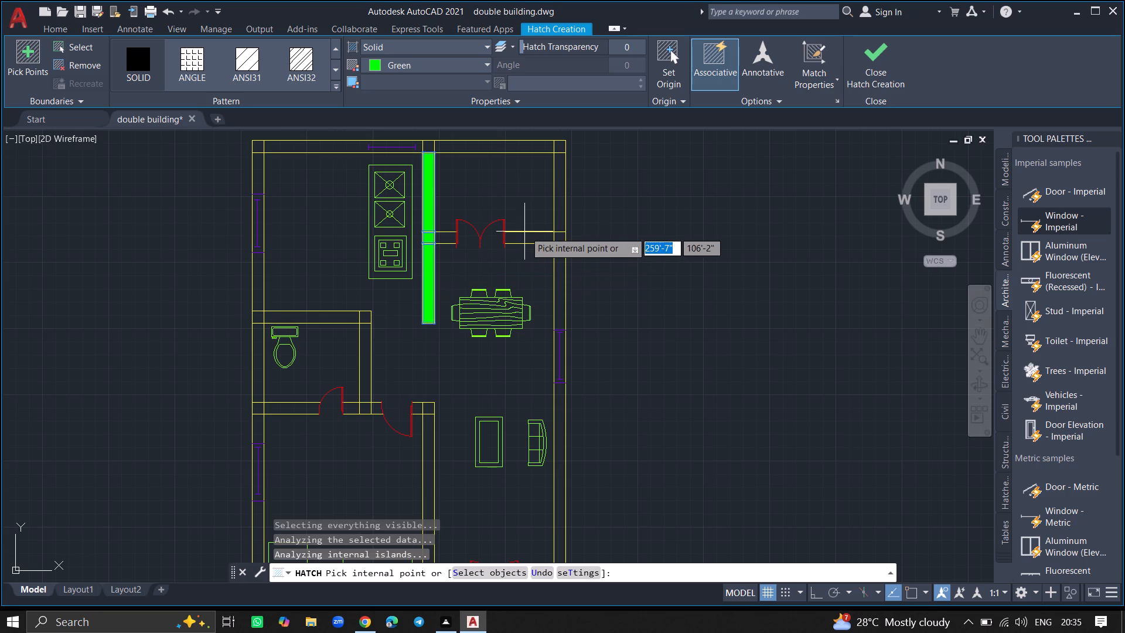
Extend the solid green hatch to the wall between the upper double door and the right outer wall, that outer wall above its window, and the adjoining top wall.
{"action": "left_click", "coordinate": [526, 236]}
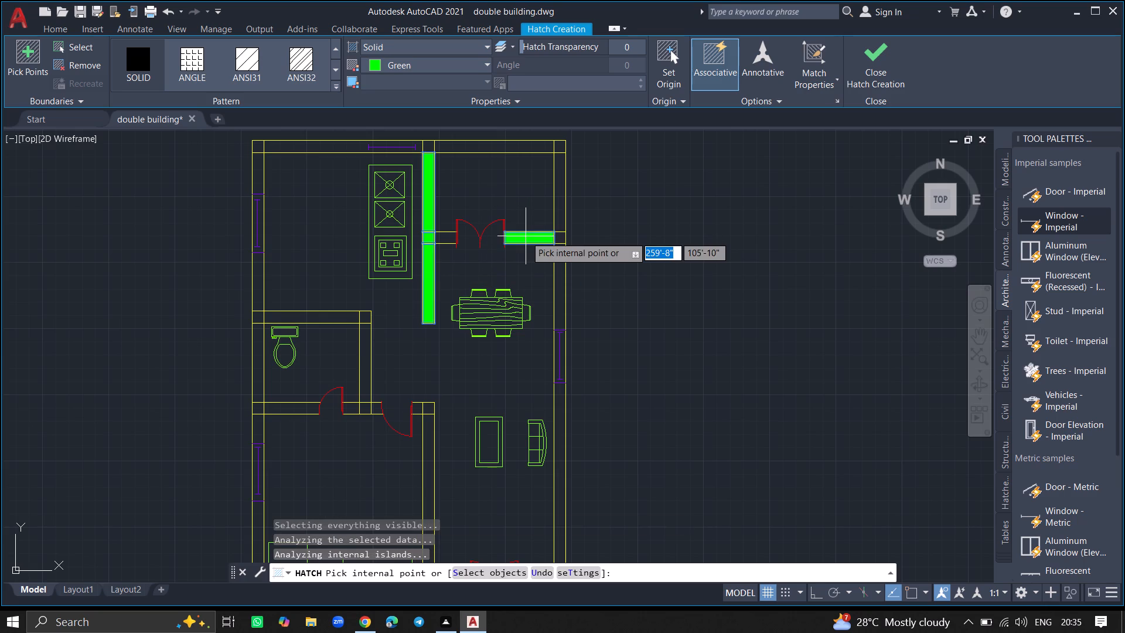
{"action": "left_click", "coordinate": [558, 241]}
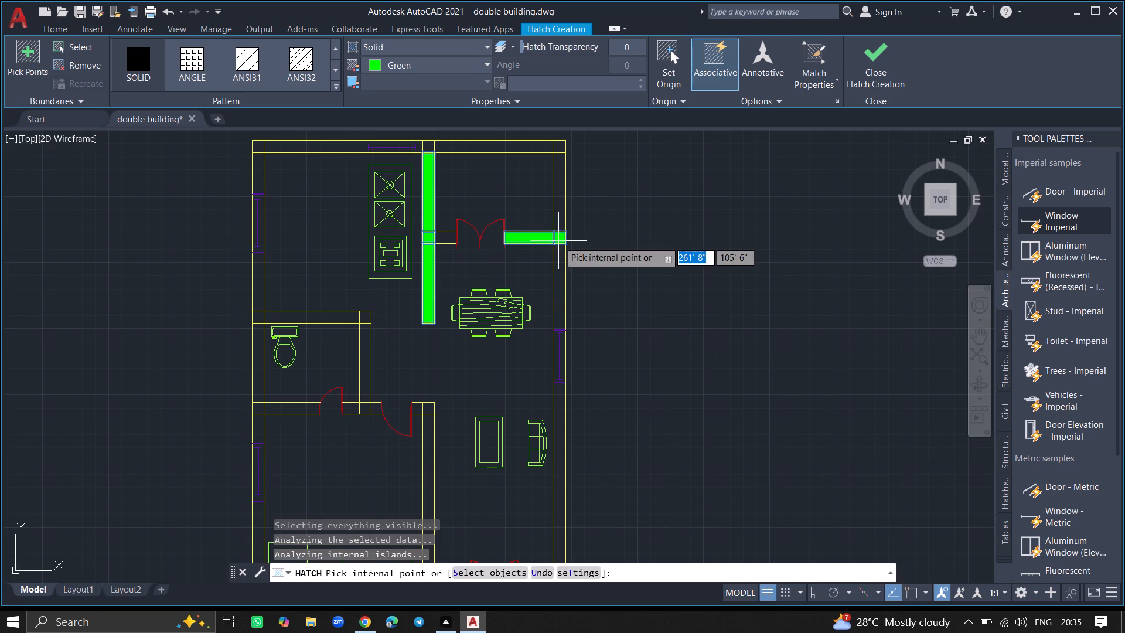
{"action": "left_click", "coordinate": [557, 274]}
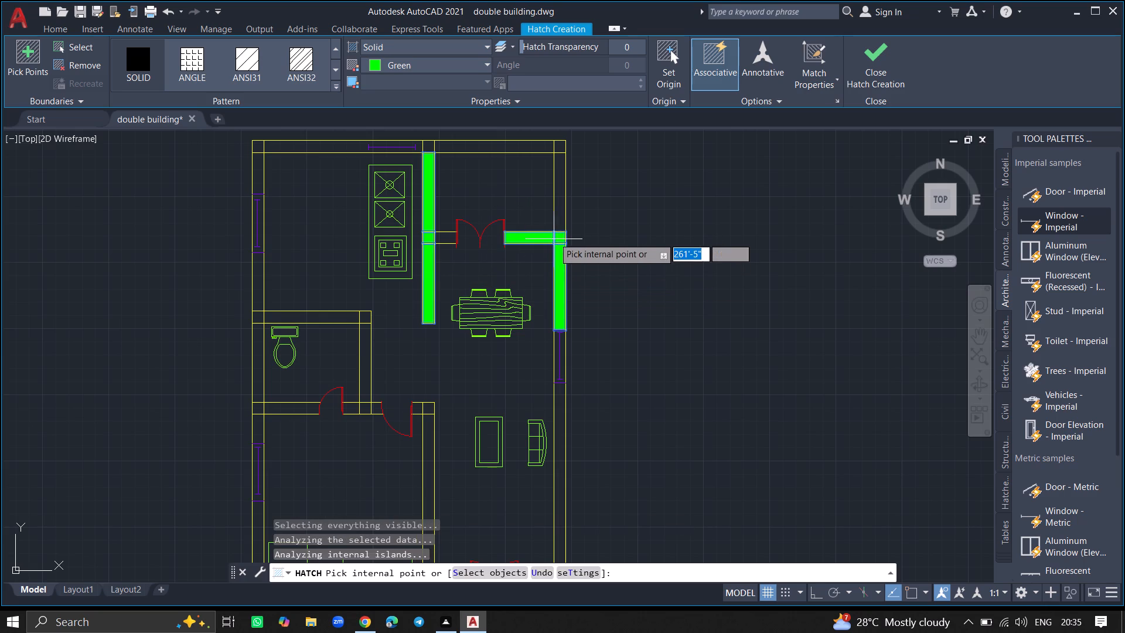
{"action": "left_click", "coordinate": [558, 222]}
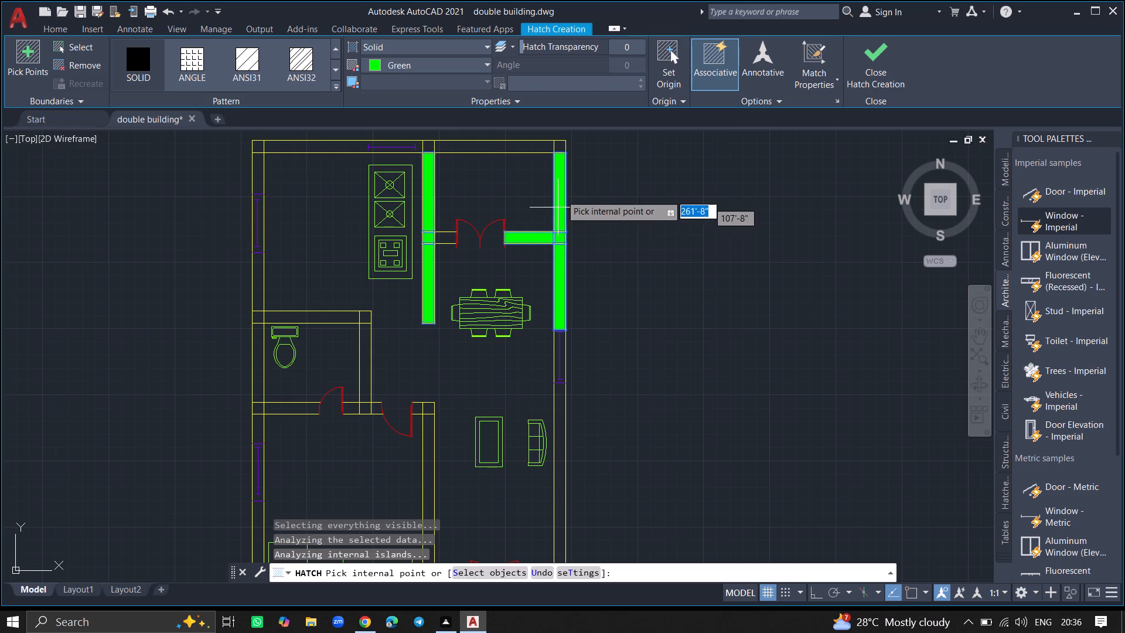
{"action": "left_click", "coordinate": [561, 152]}
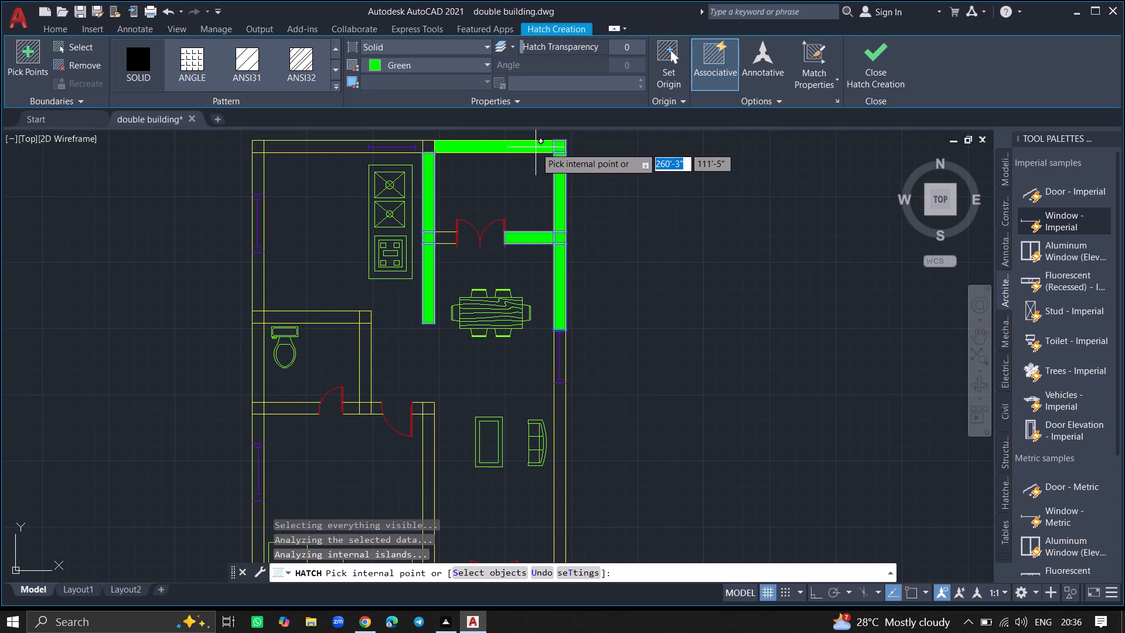
{"action": "left_click", "coordinate": [536, 147]}
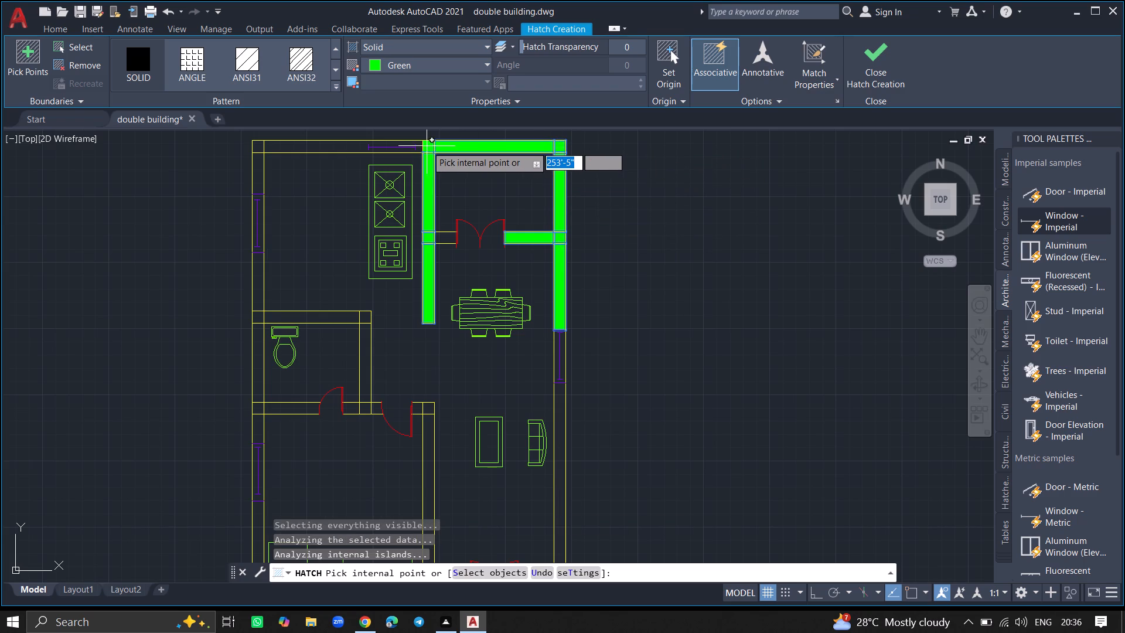
{"action": "left_click", "coordinate": [427, 146]}
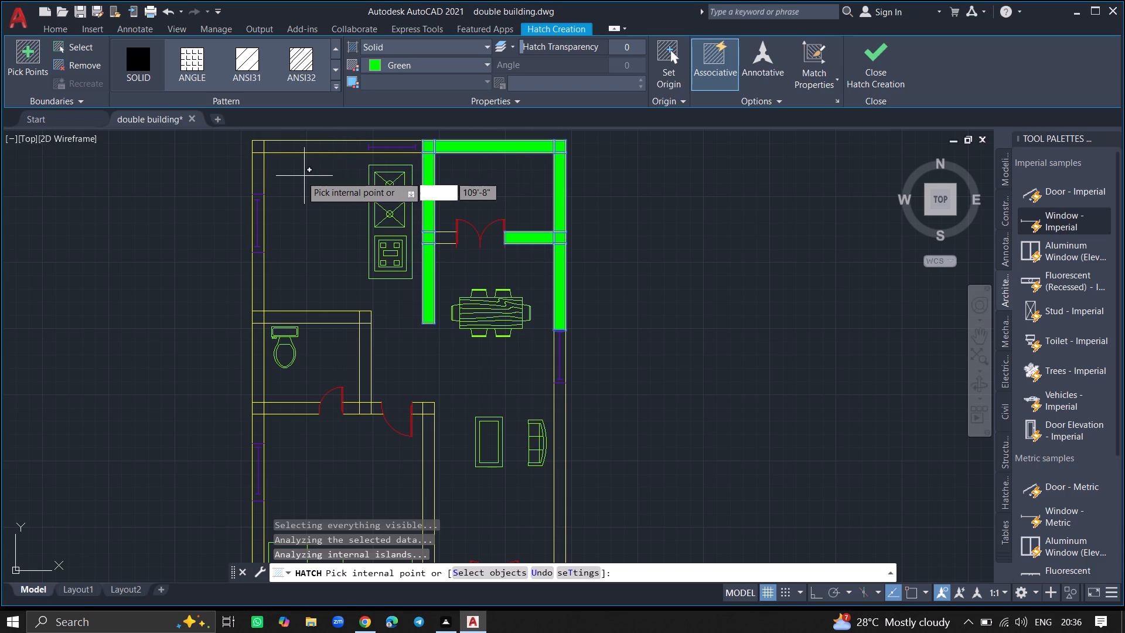
Extend the solid green hatch to the kitchen's outer wall around its window, the toilet's top and right walls, and the wall between the single doors.
{"action": "left_click", "coordinate": [260, 176]}
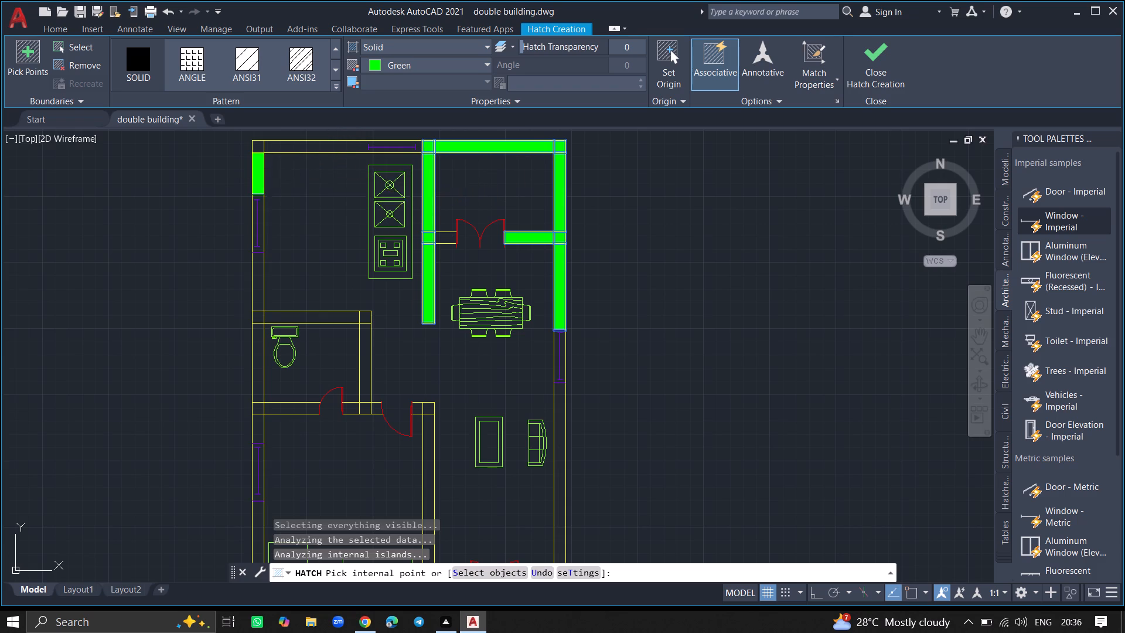
{"action": "left_click", "coordinate": [257, 270]}
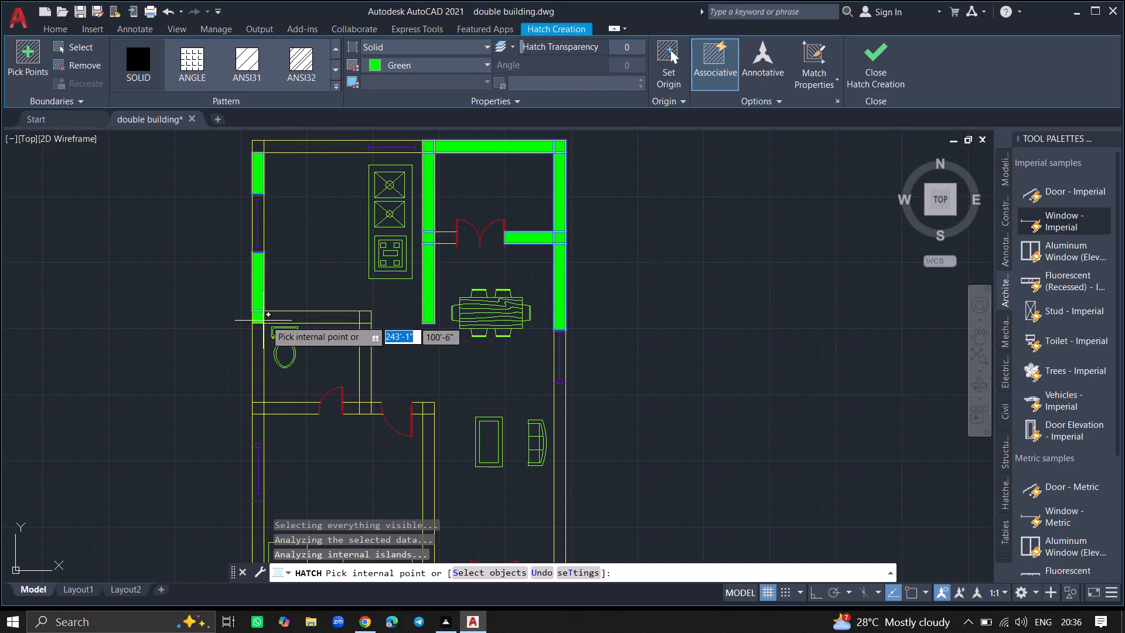
{"action": "left_click", "coordinate": [287, 319]}
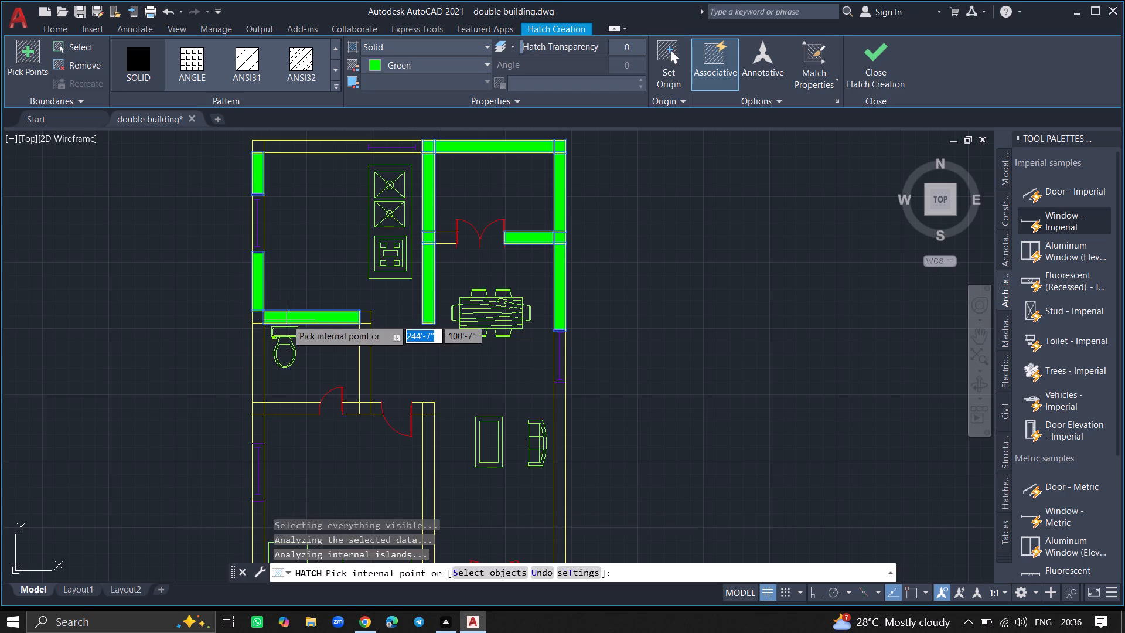
{"action": "left_click", "coordinate": [360, 321]}
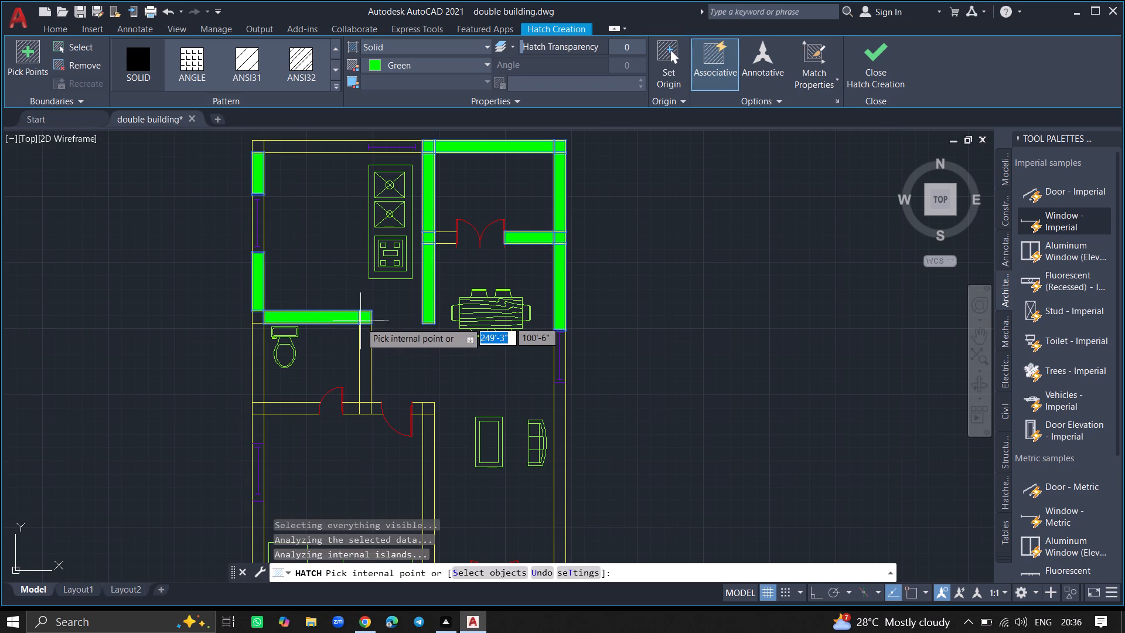
{"action": "left_click", "coordinate": [363, 342]}
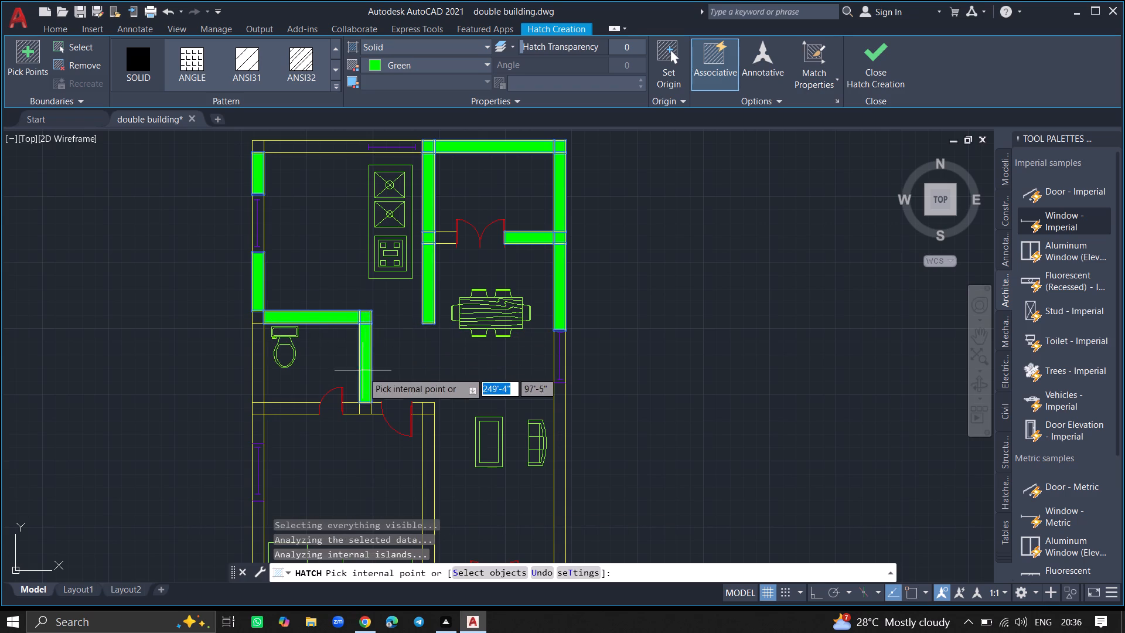
{"action": "left_click", "coordinate": [363, 409]}
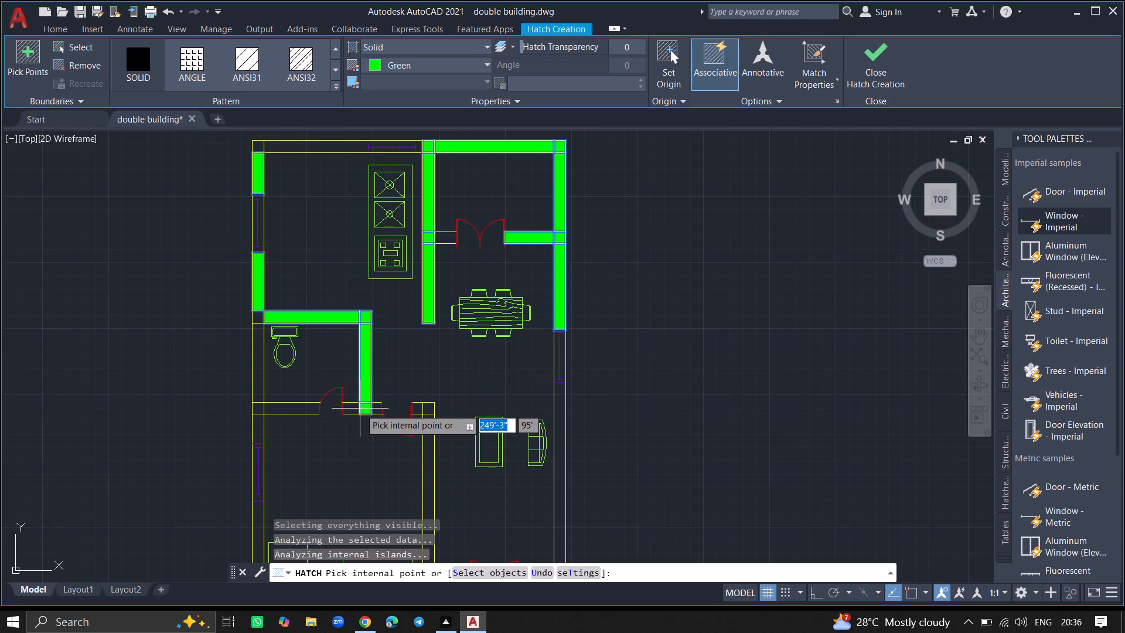
{"action": "left_click", "coordinate": [356, 409]}
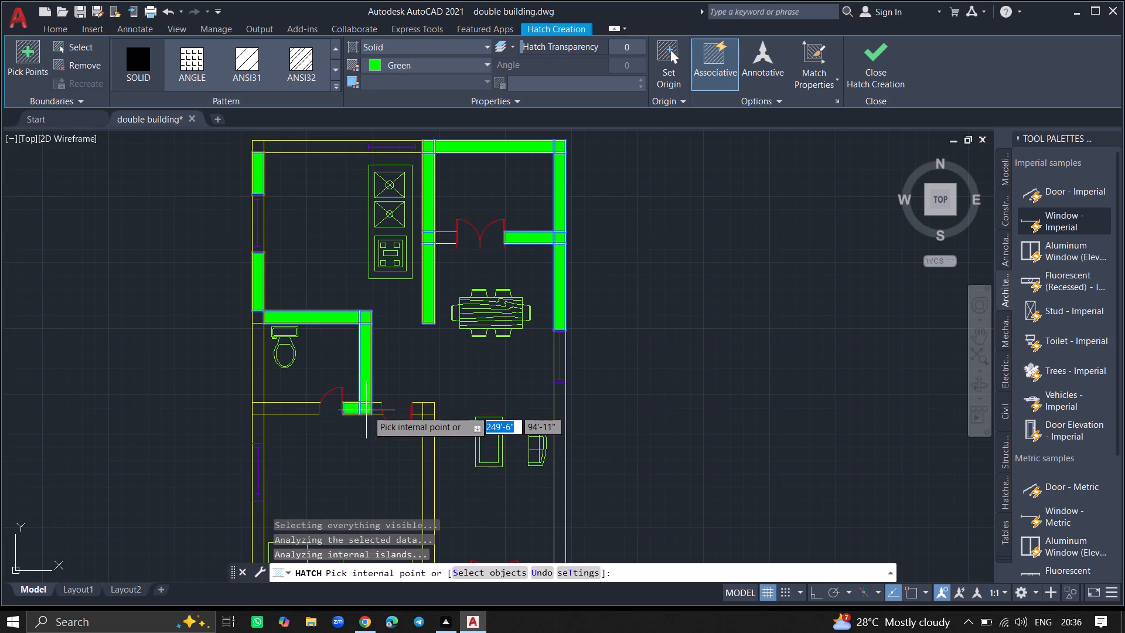
{"action": "left_click", "coordinate": [376, 409]}
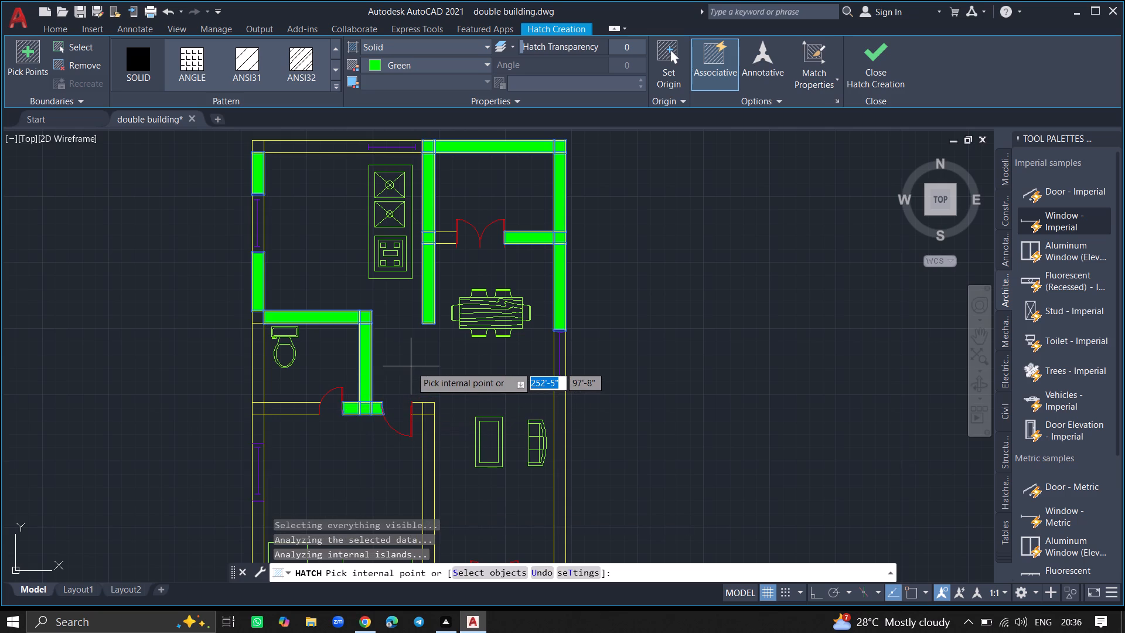
Extend the solid green hatch to the wall between the bedroom and the hall, including its corner and short stub at the bedroom door.
{"action": "scroll", "coordinate": [411, 366], "scroll_direction": "down", "scroll_amount": 1, "text": "ctrl"}
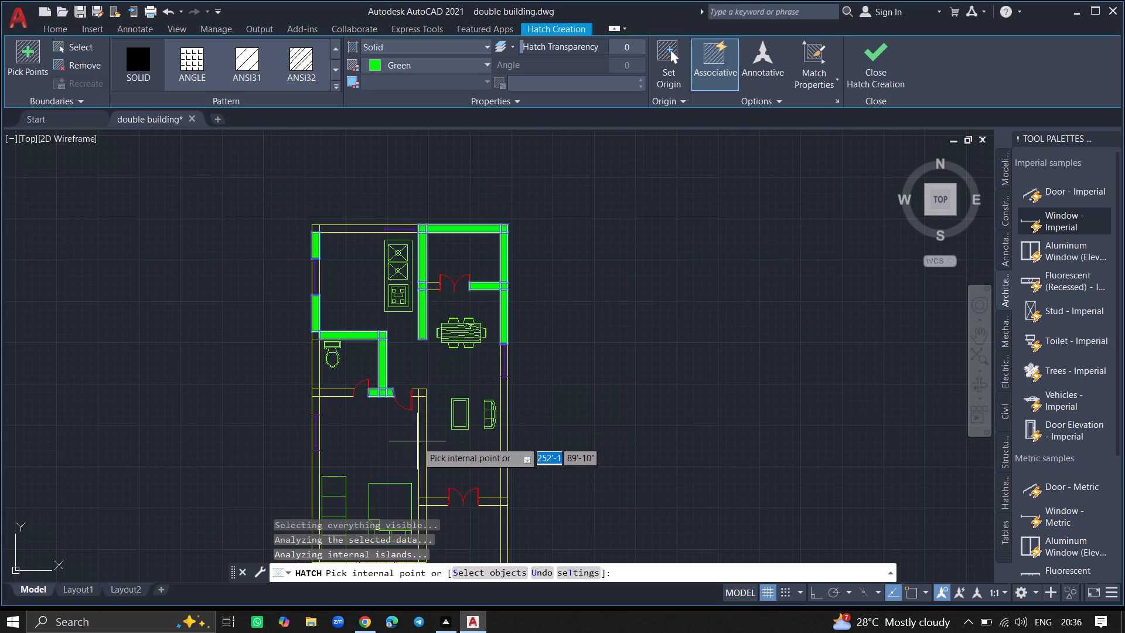
{"action": "left_click", "coordinate": [422, 441]}
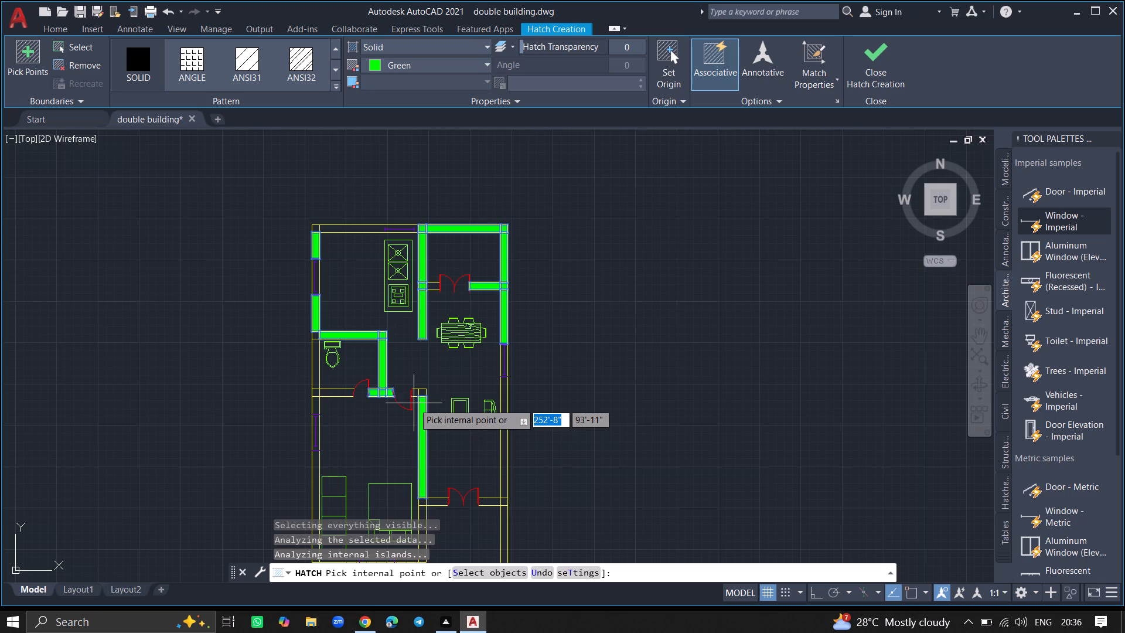
{"action": "scroll", "coordinate": [414, 403], "scroll_direction": "up", "scroll_amount": 3, "text": "ctrl"}
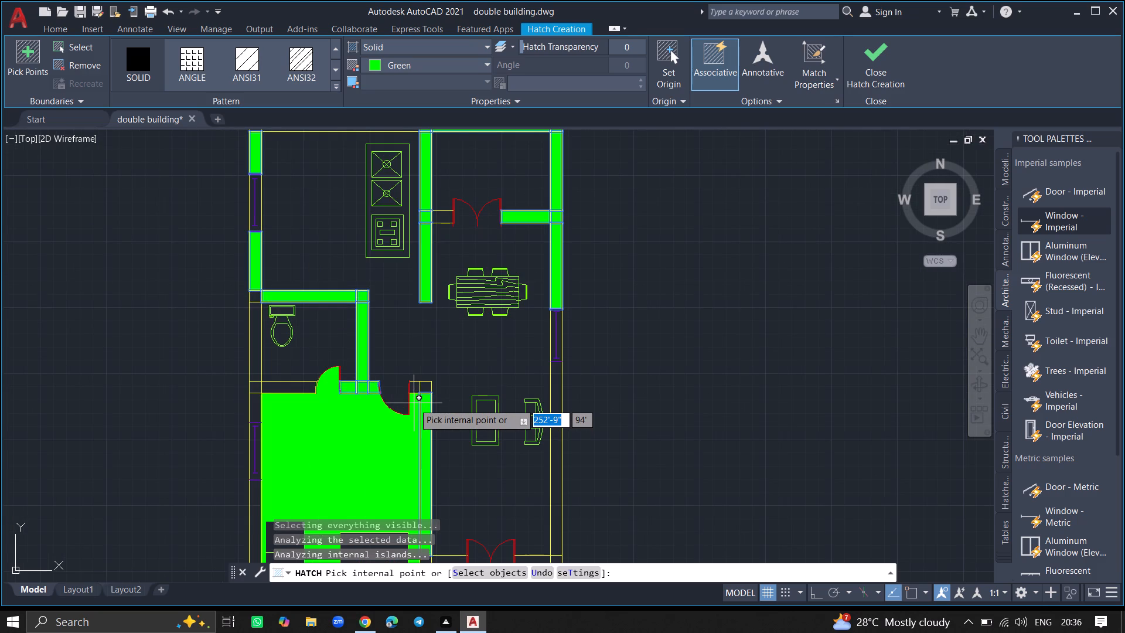
{"action": "scroll", "coordinate": [414, 403], "scroll_direction": "up", "scroll_amount": 3, "text": "ctrl"}
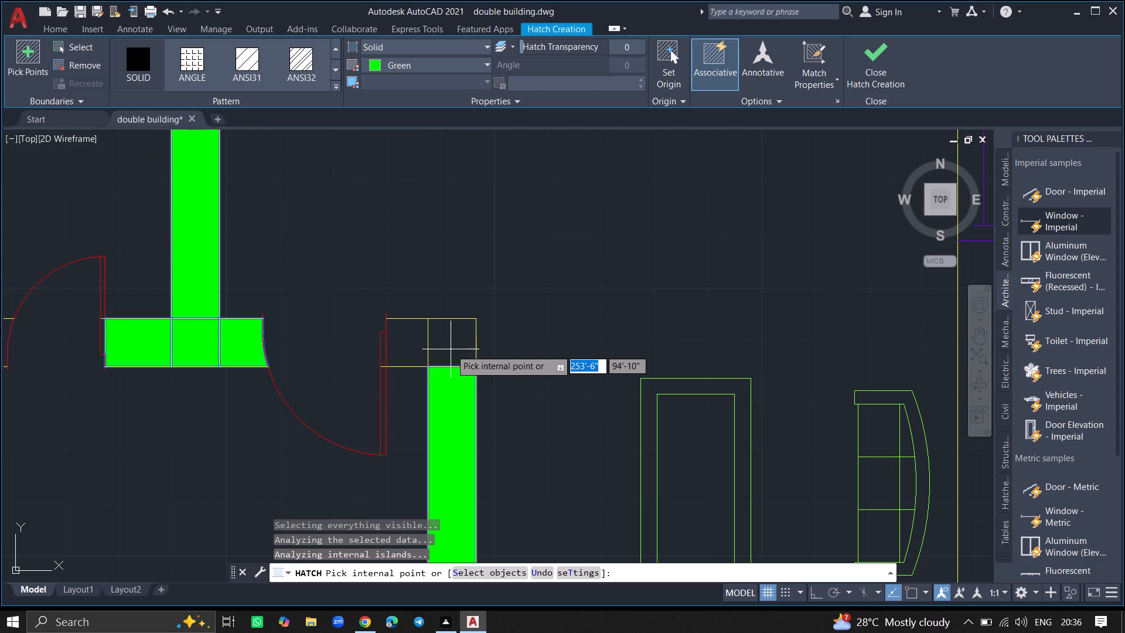
{"action": "left_click", "coordinate": [451, 349]}
{"action": "left_click", "coordinate": [414, 355]}
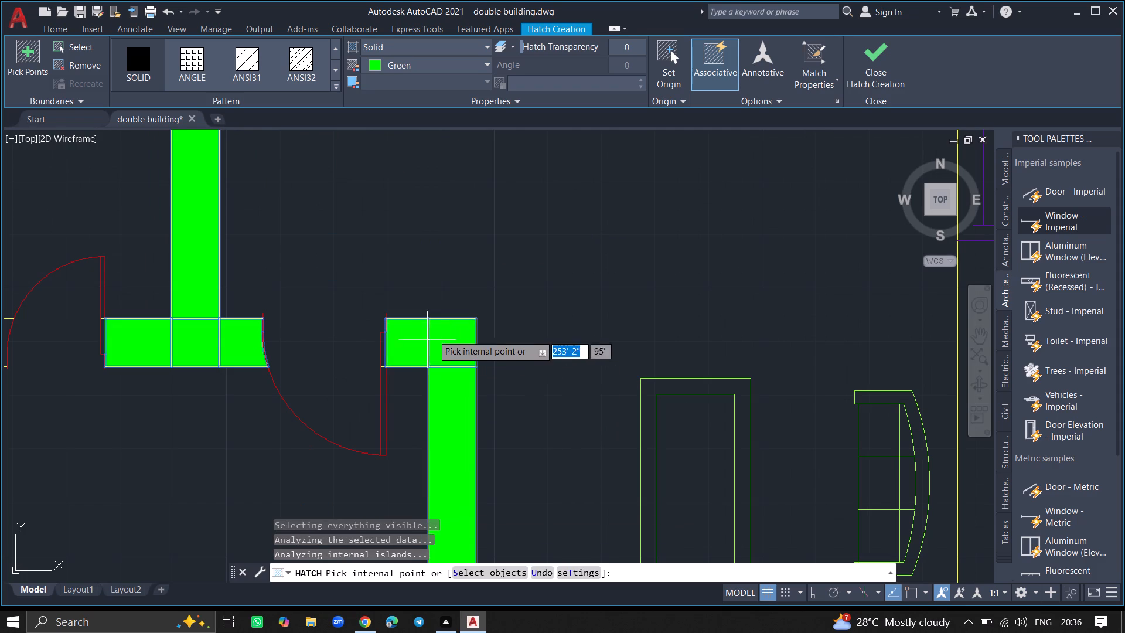
Hatch the right outer wall below its window, the walls on both sides of the lower double door, and the bedroom wall below that junction.
{"action": "scroll", "coordinate": [451, 323], "scroll_direction": "down", "scroll_amount": 4, "text": "ctrl"}
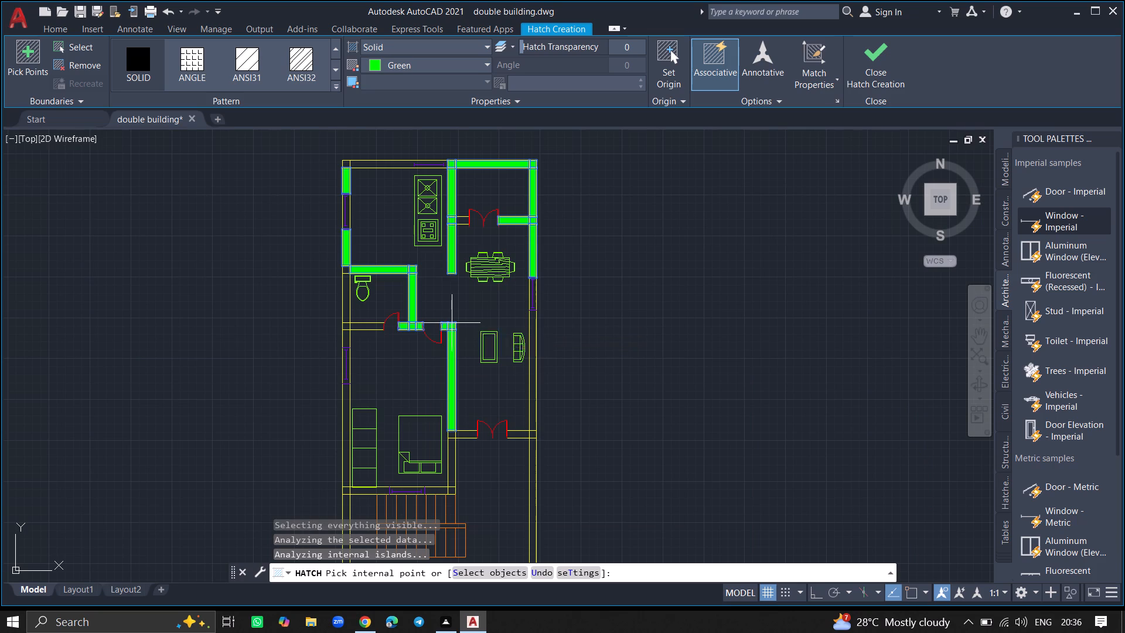
{"action": "left_click", "coordinate": [533, 369]}
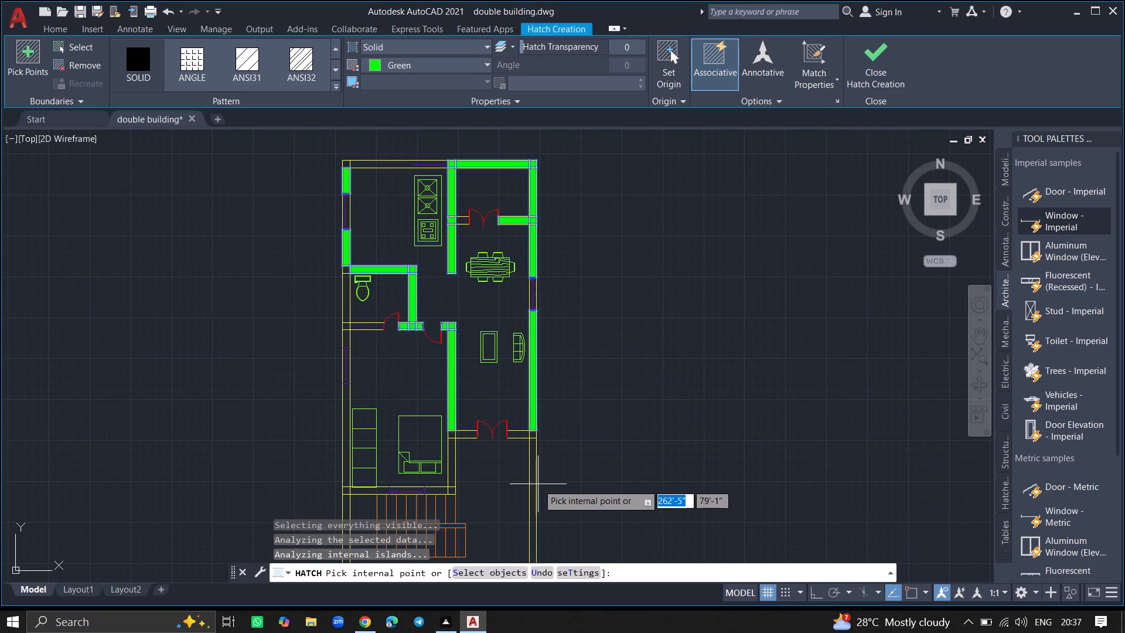
{"action": "left_click", "coordinate": [533, 484]}
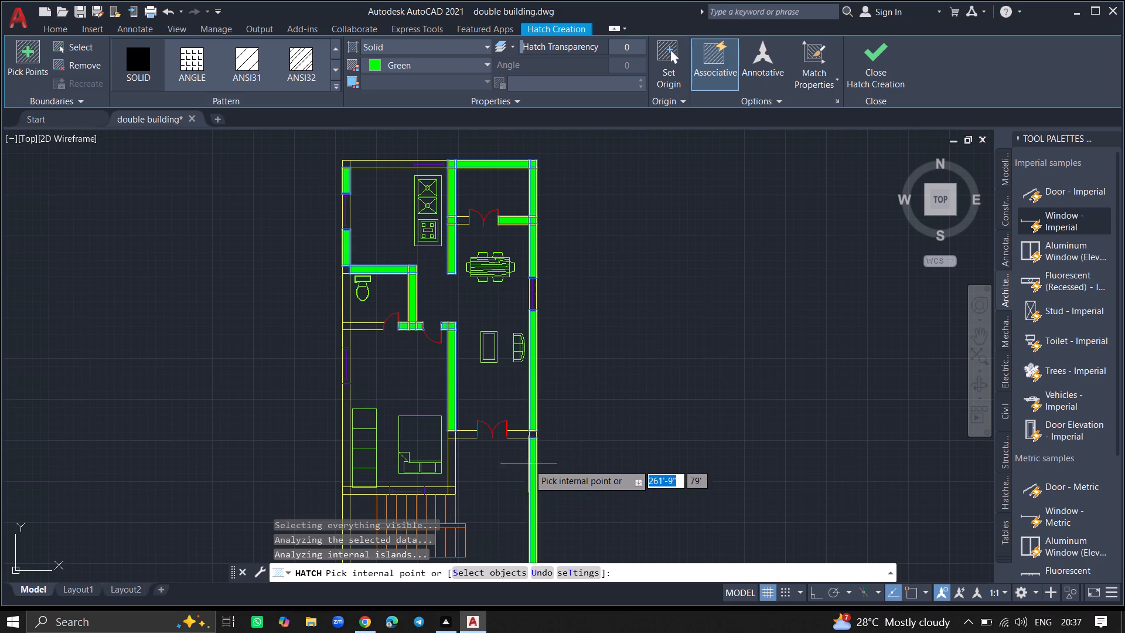
{"action": "scroll", "coordinate": [547, 418], "scroll_direction": "up", "scroll_amount": 3, "text": "ctrl"}
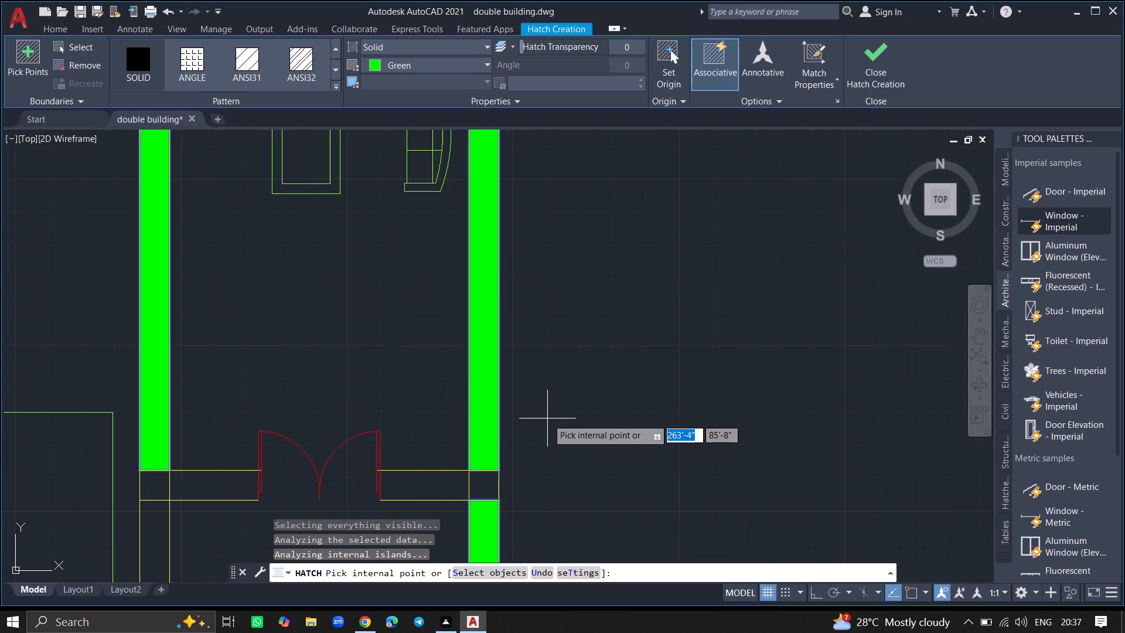
{"action": "left_click", "coordinate": [479, 488]}
{"action": "left_click", "coordinate": [459, 491]}
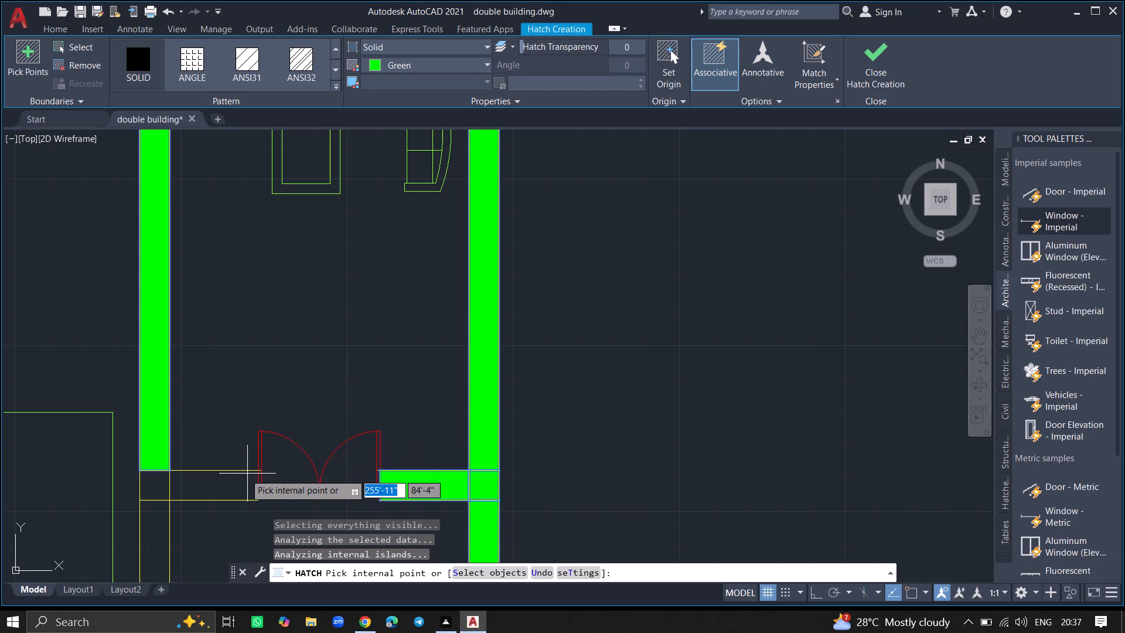
{"action": "left_click", "coordinate": [227, 480]}
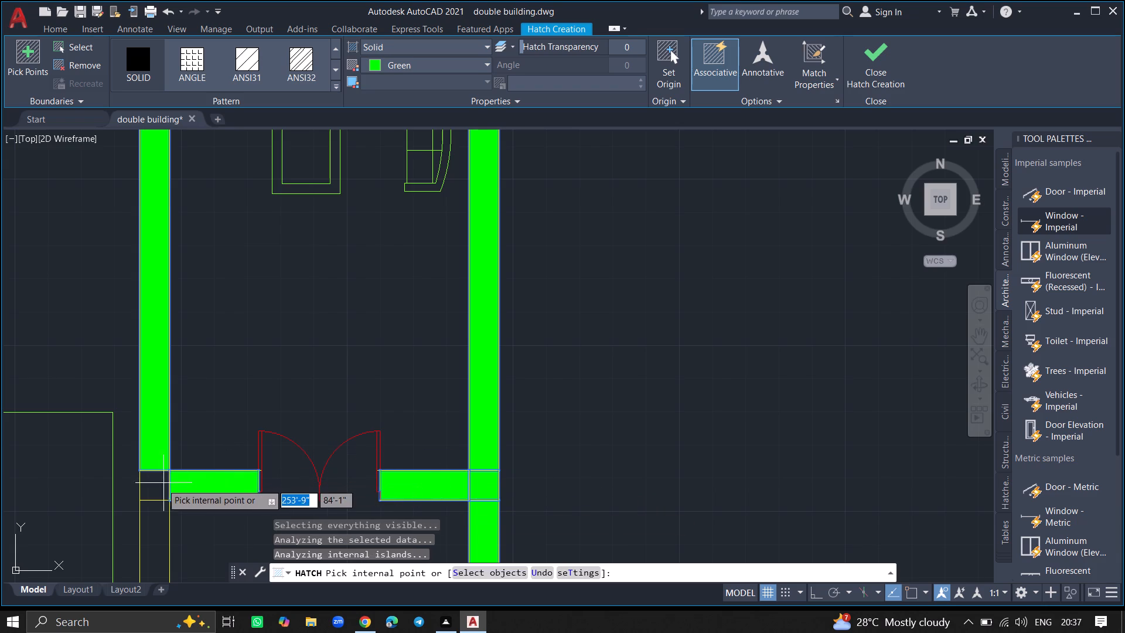
{"action": "left_click", "coordinate": [160, 485]}
{"action": "left_click", "coordinate": [154, 518]}
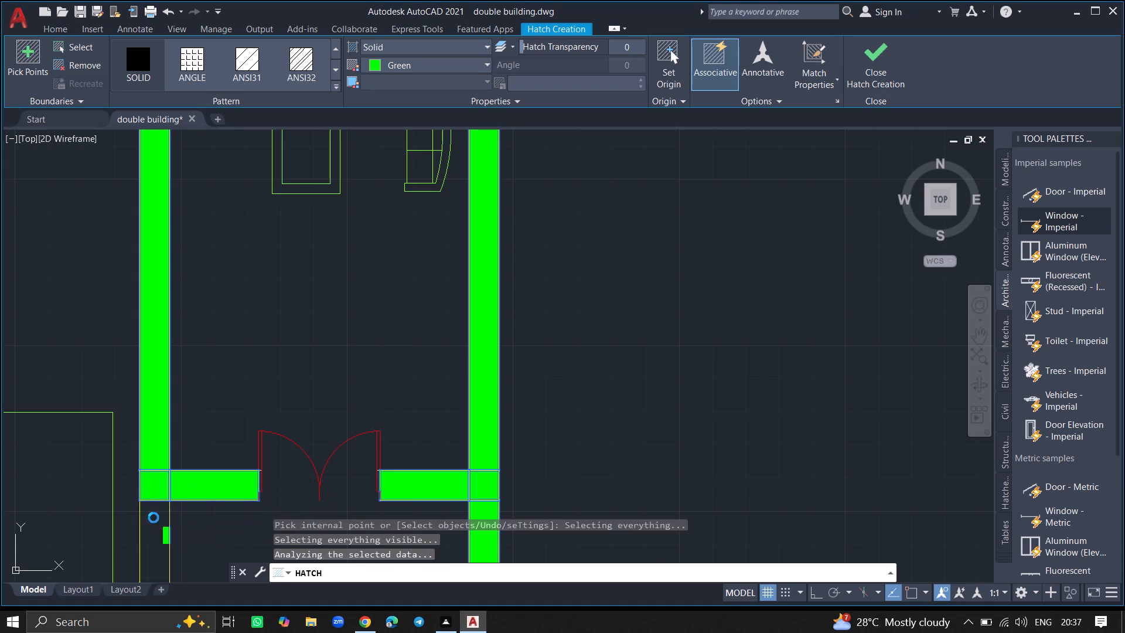
Extend the solid green hatch along the bottom outer wall, its two corners, and the left outer wall beside the staircase.
{"action": "scroll", "coordinate": [167, 410], "scroll_direction": "down", "scroll_amount": 2, "text": "ctrl"}
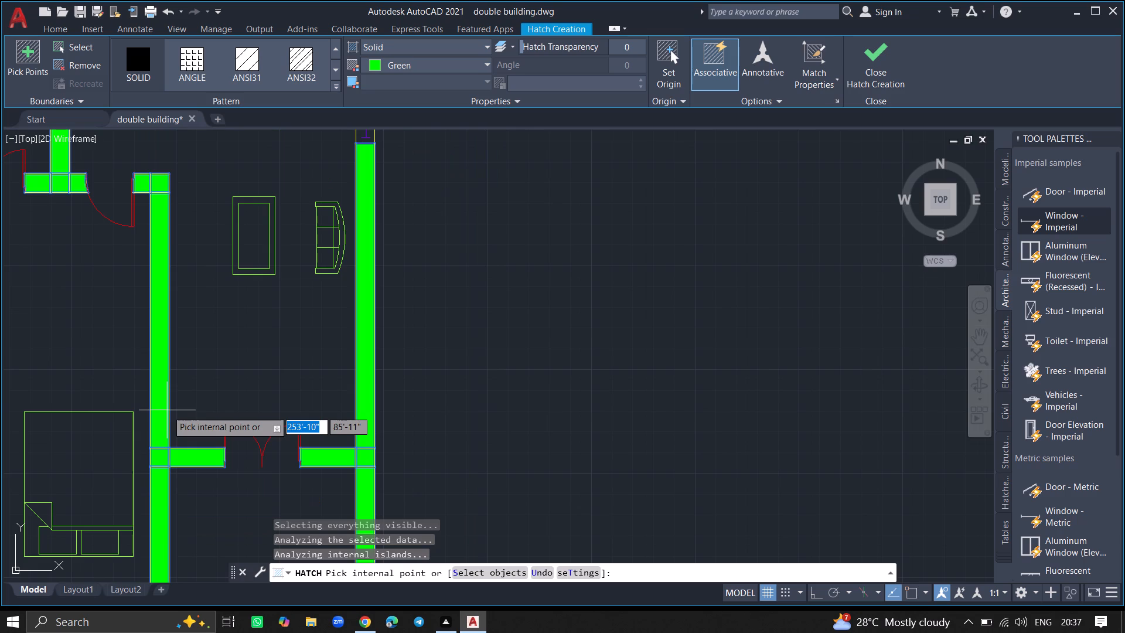
{"action": "scroll", "coordinate": [182, 374], "scroll_direction": "down", "scroll_amount": 3, "text": "ctrl"}
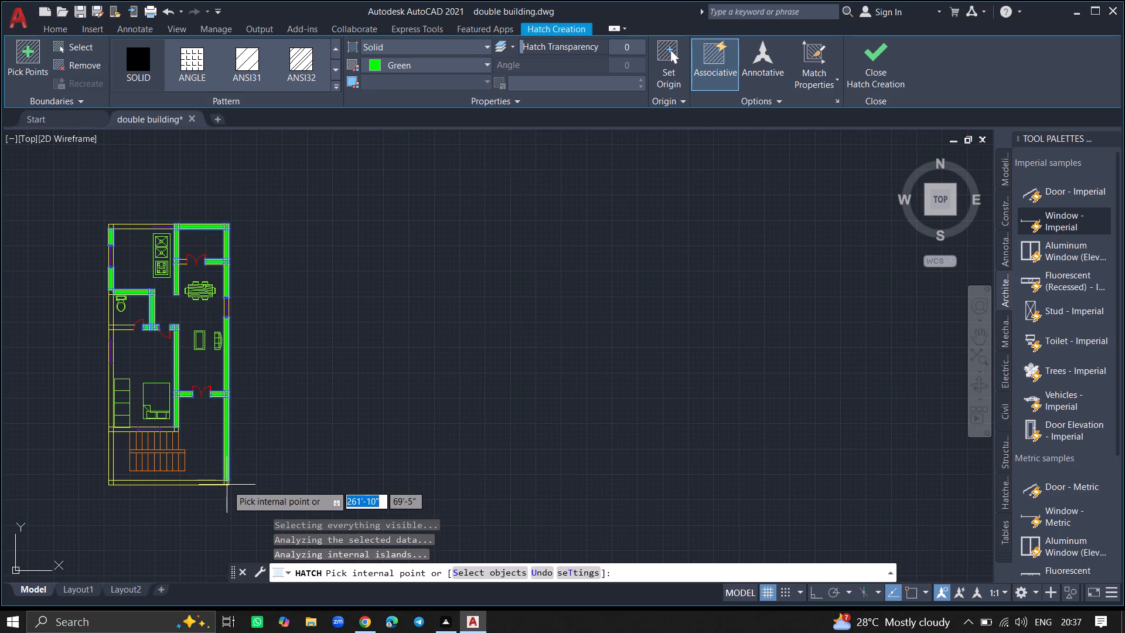
{"action": "scroll", "coordinate": [209, 485], "scroll_direction": "up", "scroll_amount": 2, "text": "ctrl"}
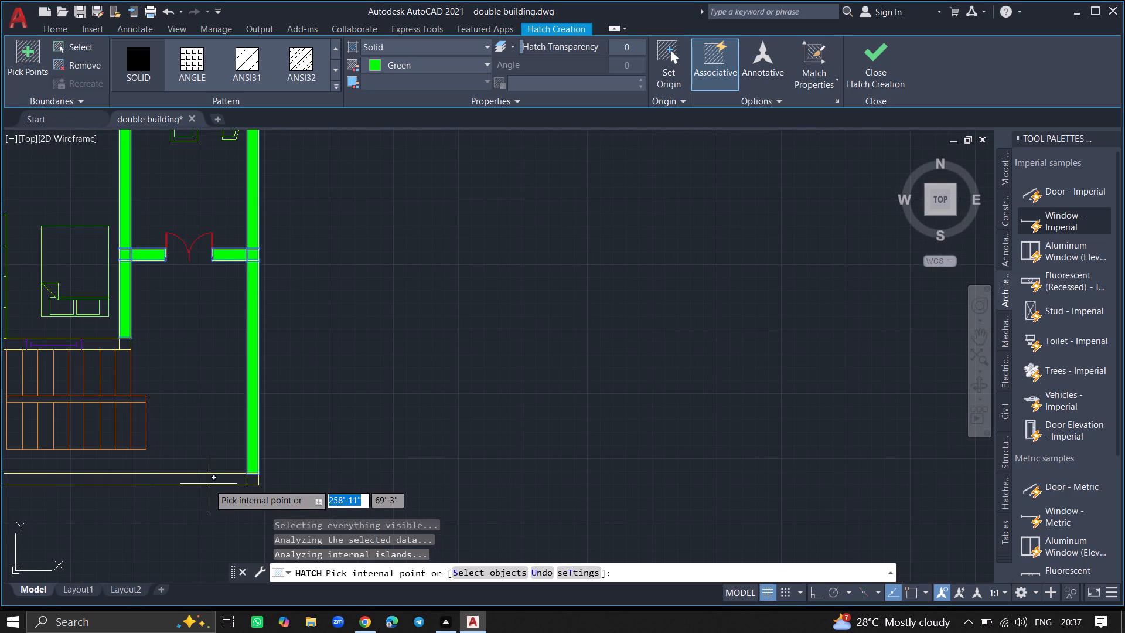
{"action": "left_click", "coordinate": [208, 481]}
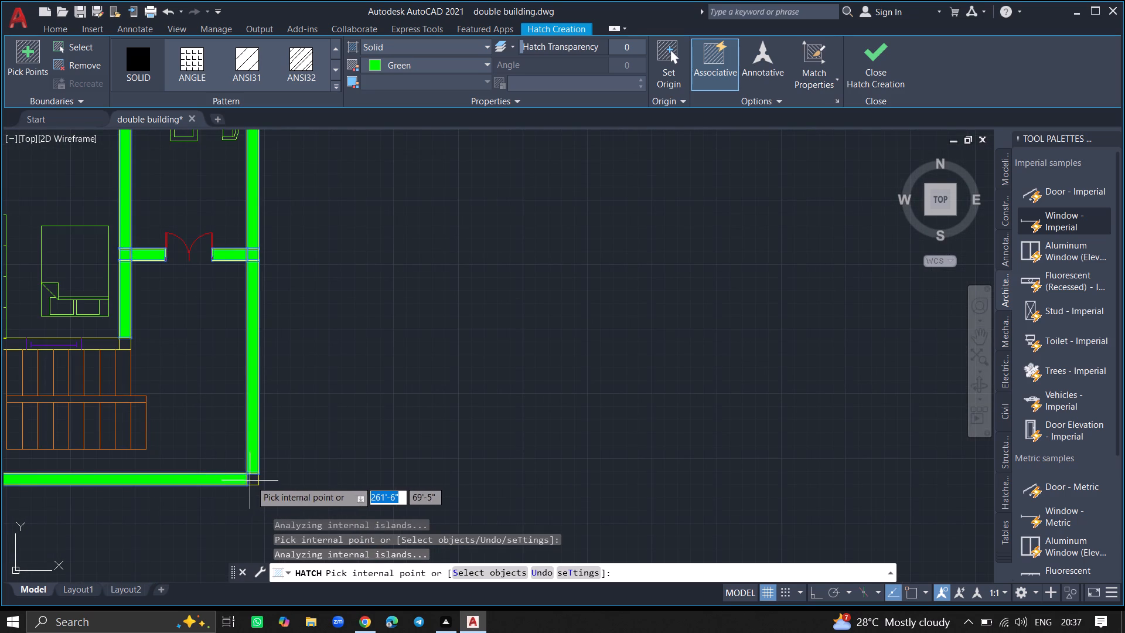
{"action": "left_click", "coordinate": [252, 477]}
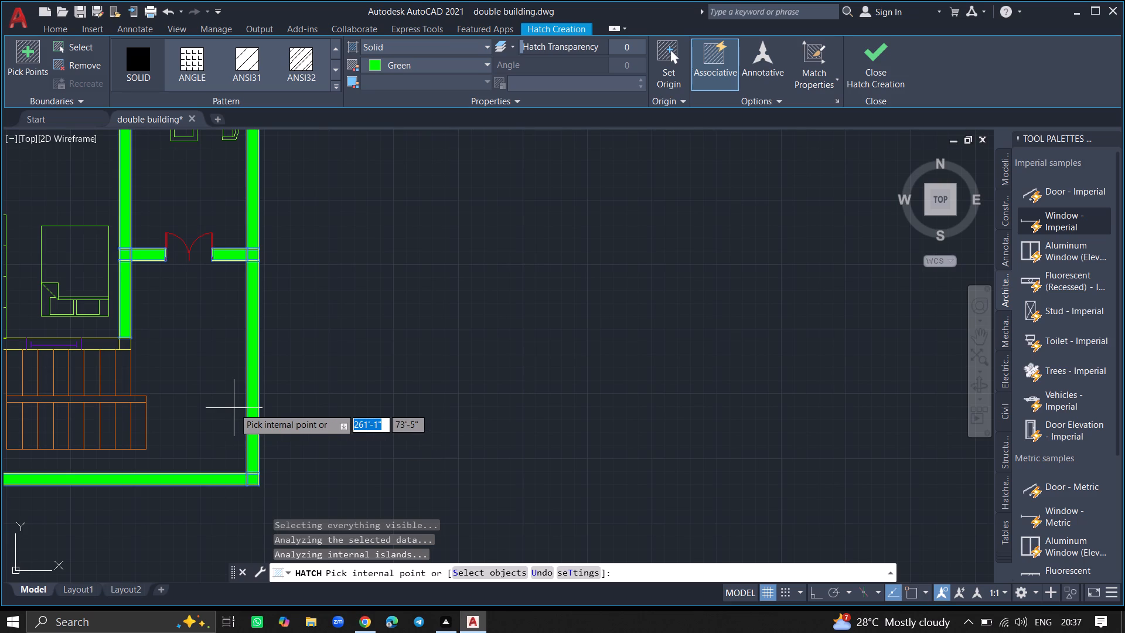
{"action": "scroll", "coordinate": [210, 393], "scroll_direction": "down", "scroll_amount": 7, "text": "ctrl"}
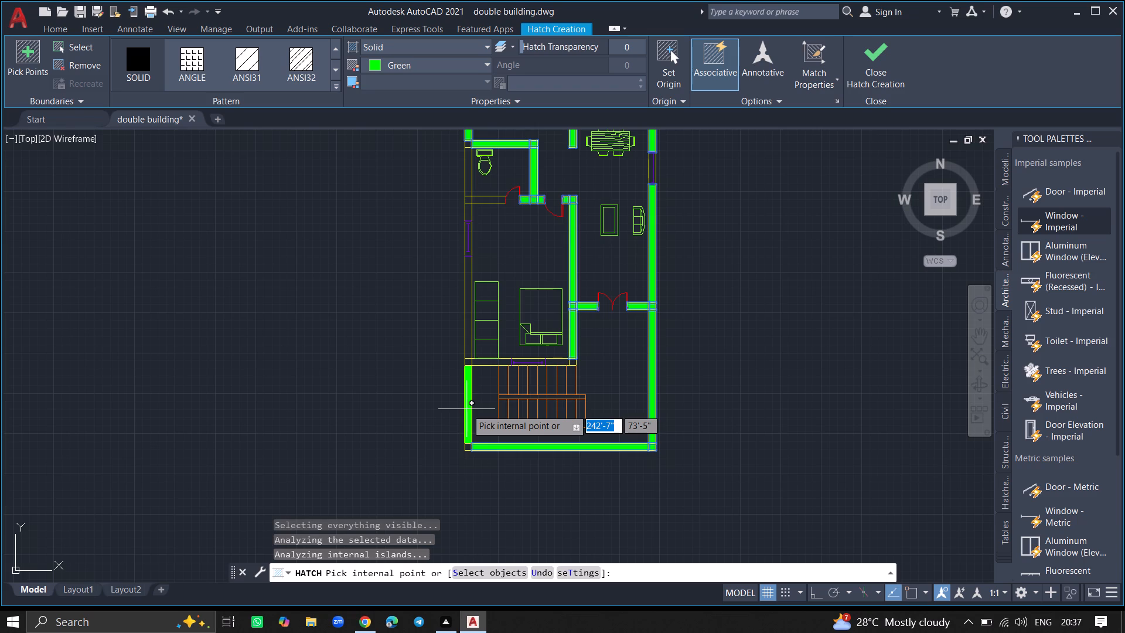
{"action": "scroll", "coordinate": [466, 409], "scroll_direction": "up", "scroll_amount": 5, "text": "ctrl"}
{"action": "left_click", "coordinate": [466, 409]}
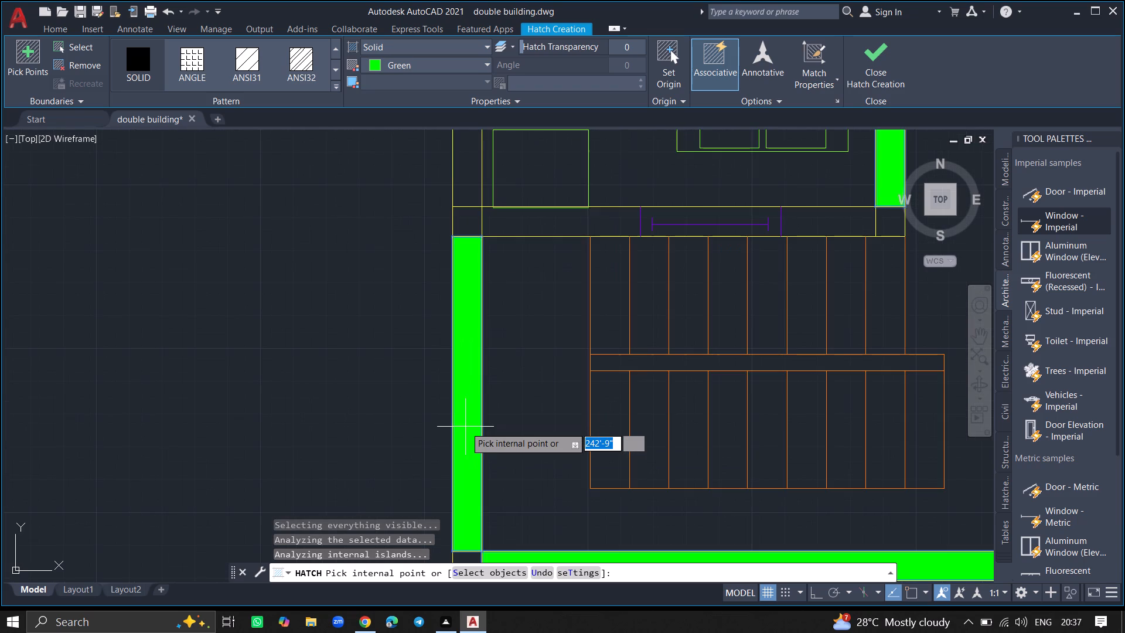
{"action": "scroll", "coordinate": [465, 427], "scroll_direction": "down", "scroll_amount": 1, "text": "ctrl"}
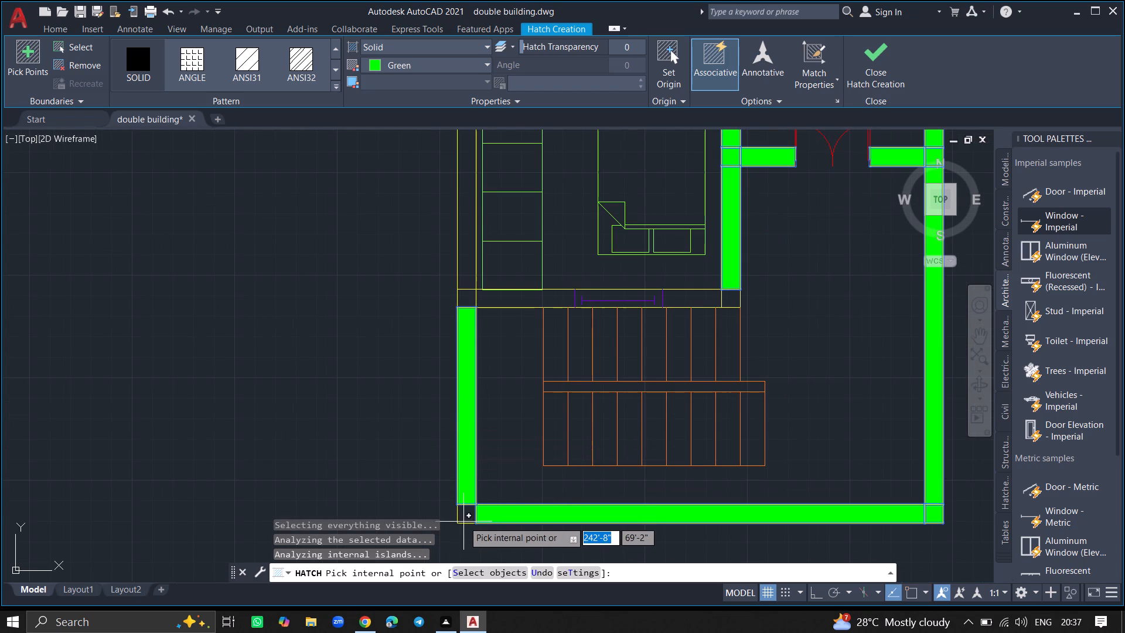
{"action": "left_click", "coordinate": [463, 516]}
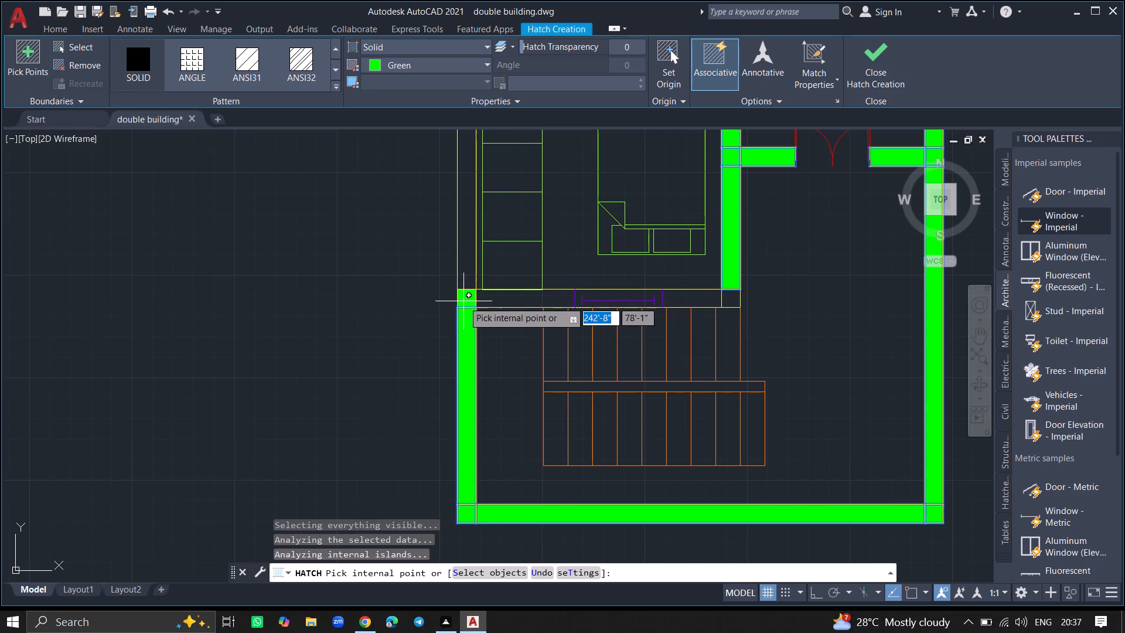
Hatch the wall between the bedroom and the staircase on both sides of its window, including both end corners, and finish the hatch.
{"action": "left_click", "coordinate": [463, 301]}
{"action": "left_click", "coordinate": [503, 301]}
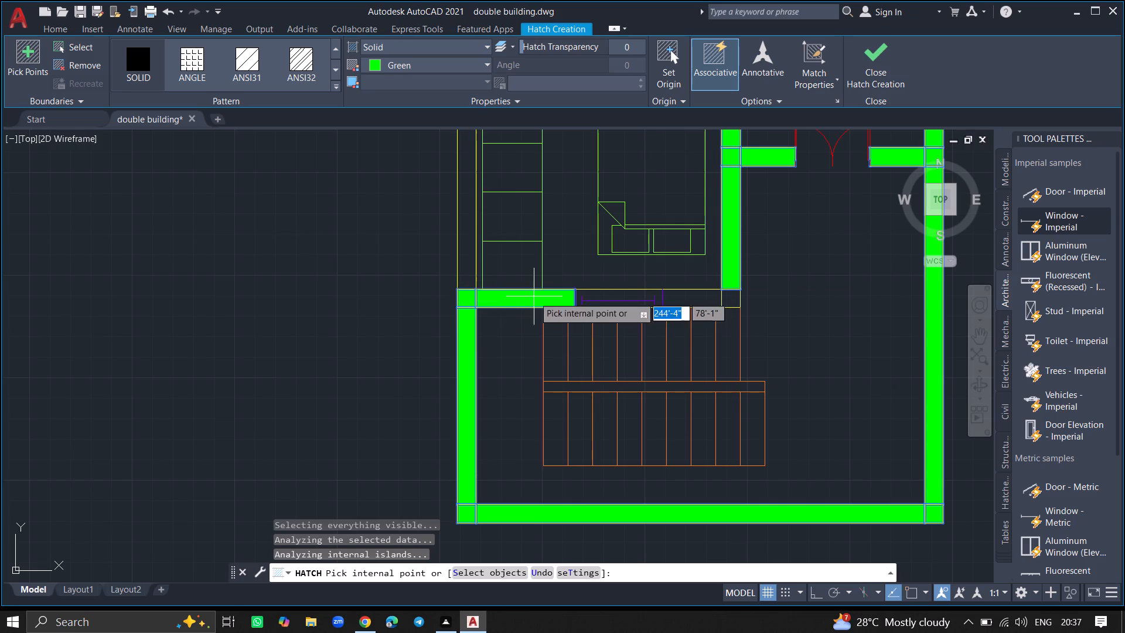
{"action": "left_click", "coordinate": [730, 301]}
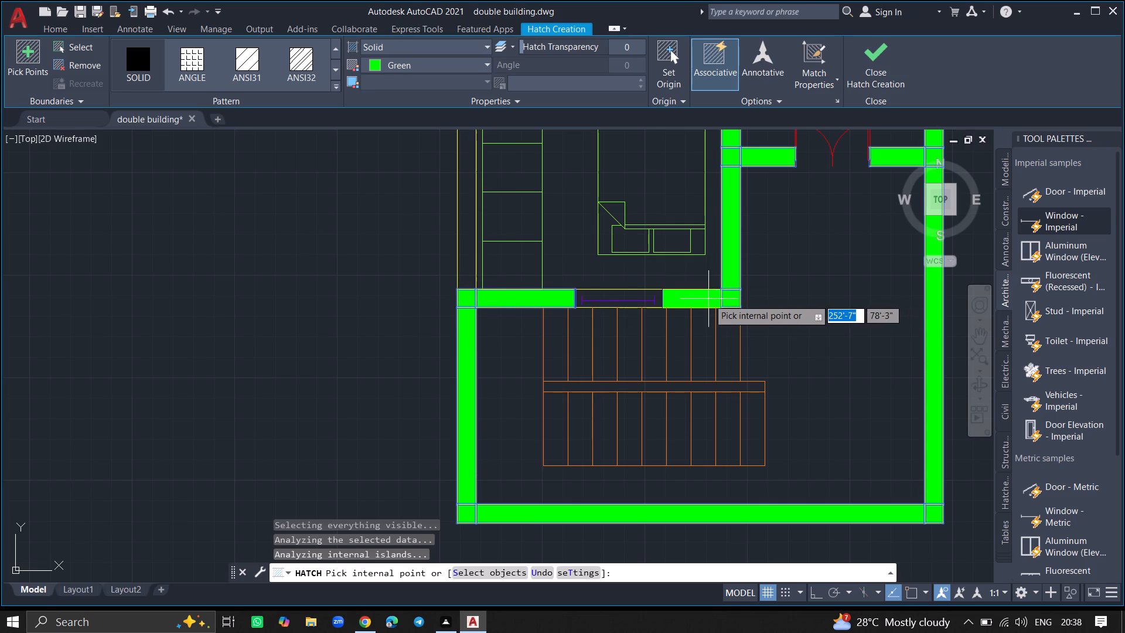
{"action": "left_click", "coordinate": [708, 299]}
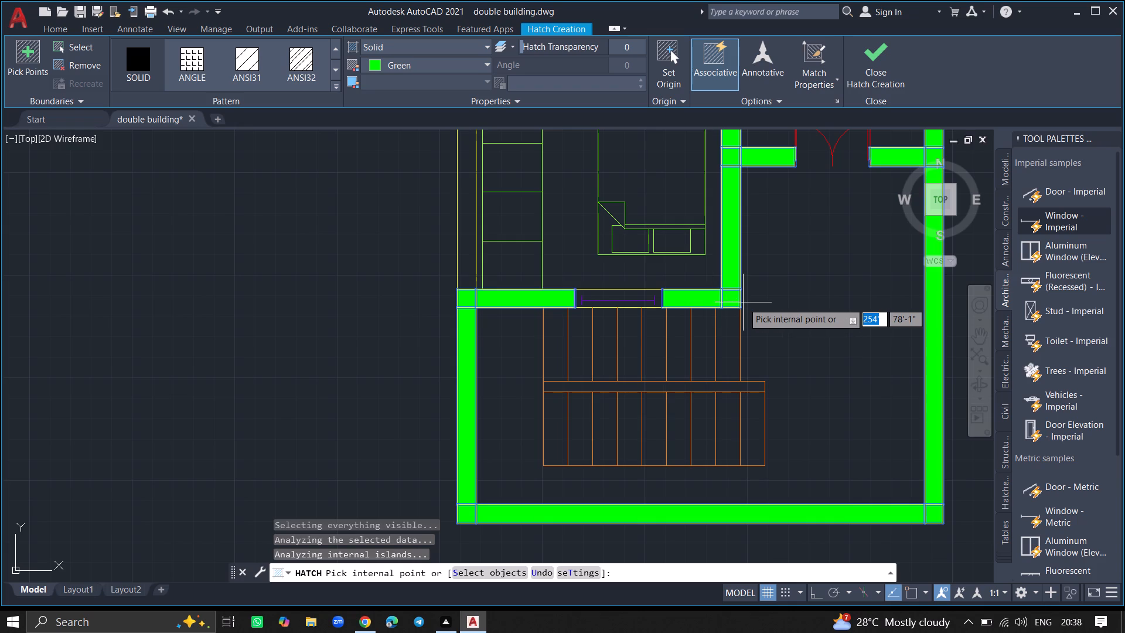
{"action": "key", "text": "Return"}
Hatch the left outer wall beside the bedroom wardrobe, the bathroom's lower-left corner, the wall left of its door, and the stub above the bedroom window.
{"action": "scroll", "coordinate": [743, 302], "scroll_direction": "down", "scroll_amount": 3, "text": "ctrl"}
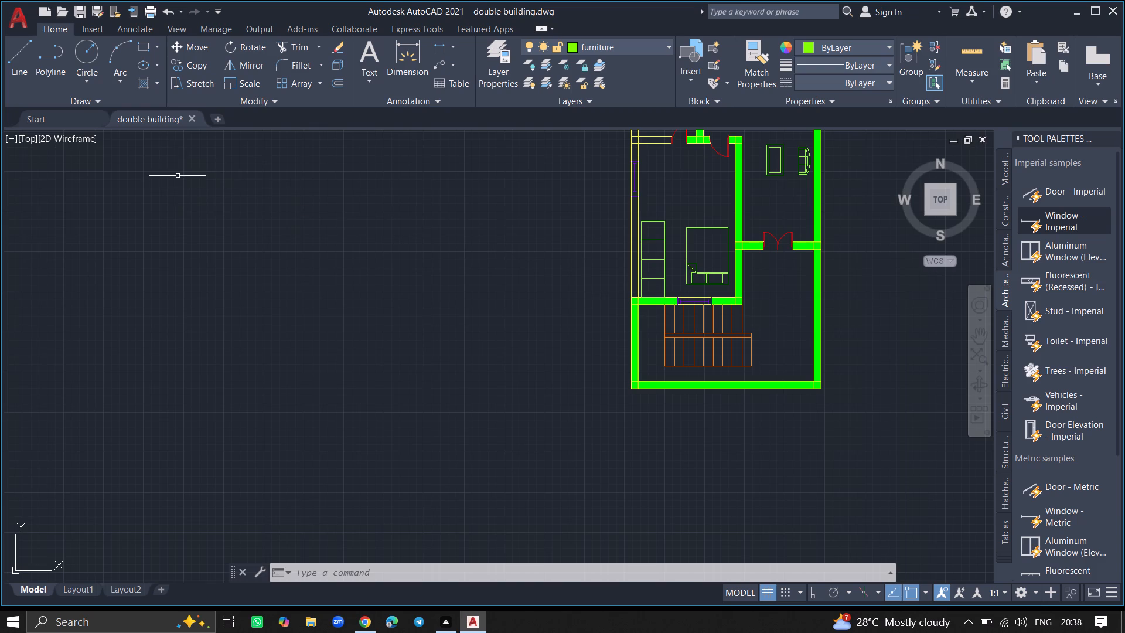
{"action": "left_click", "coordinate": [145, 86]}
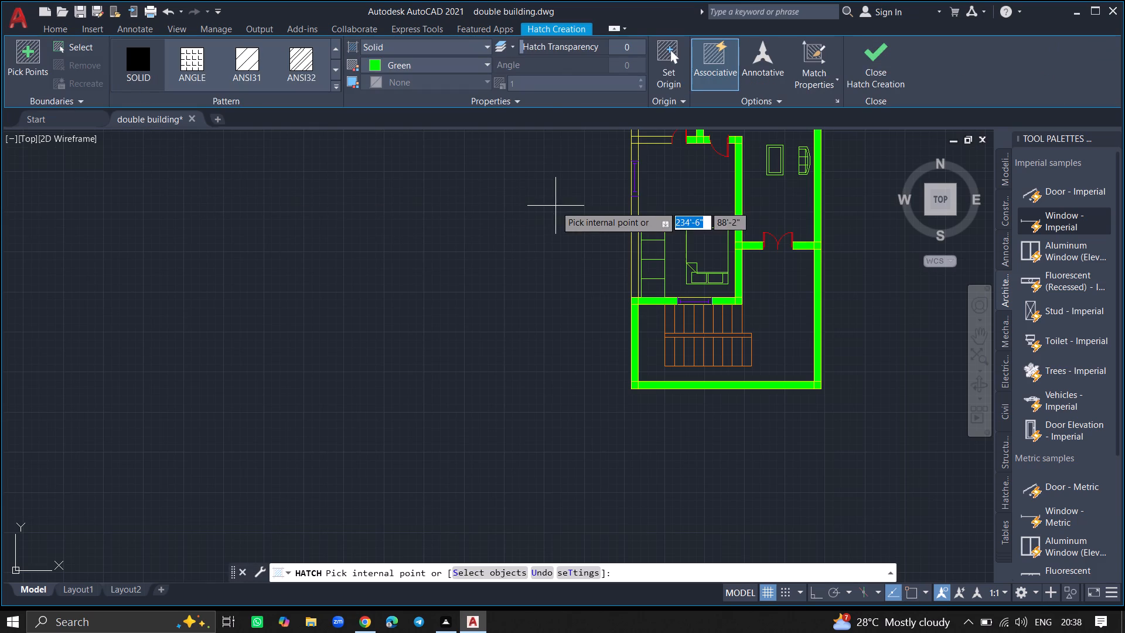
{"action": "scroll", "coordinate": [631, 234], "scroll_direction": "up", "scroll_amount": 3, "text": "ctrl"}
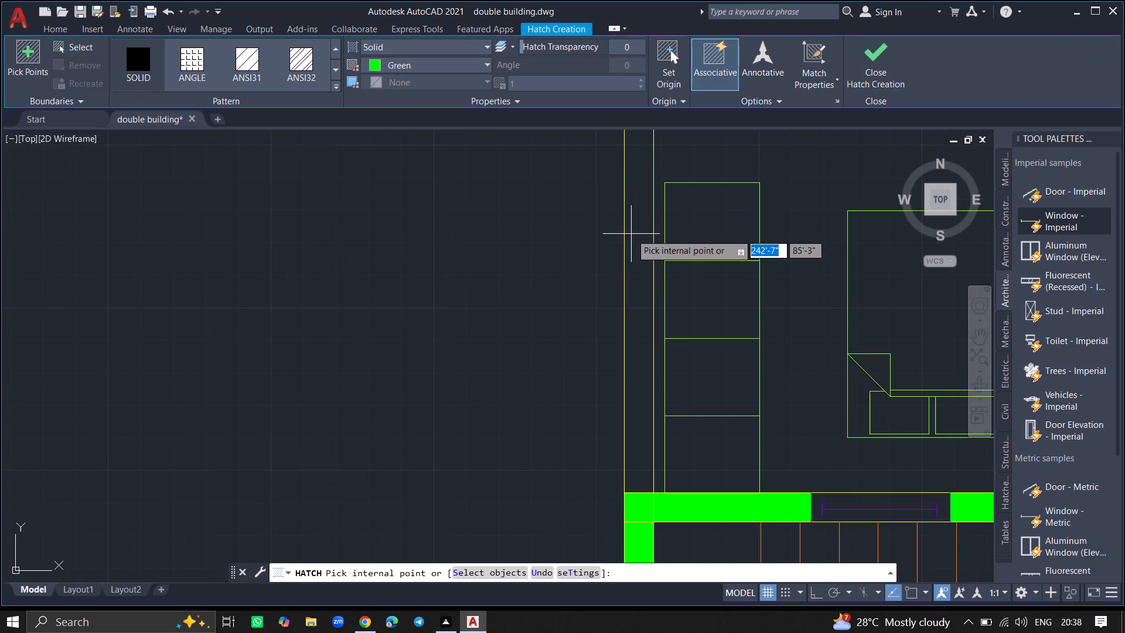
{"action": "left_click", "coordinate": [631, 234]}
{"action": "scroll", "coordinate": [585, 270], "scroll_direction": "down", "scroll_amount": 4, "text": "ctrl"}
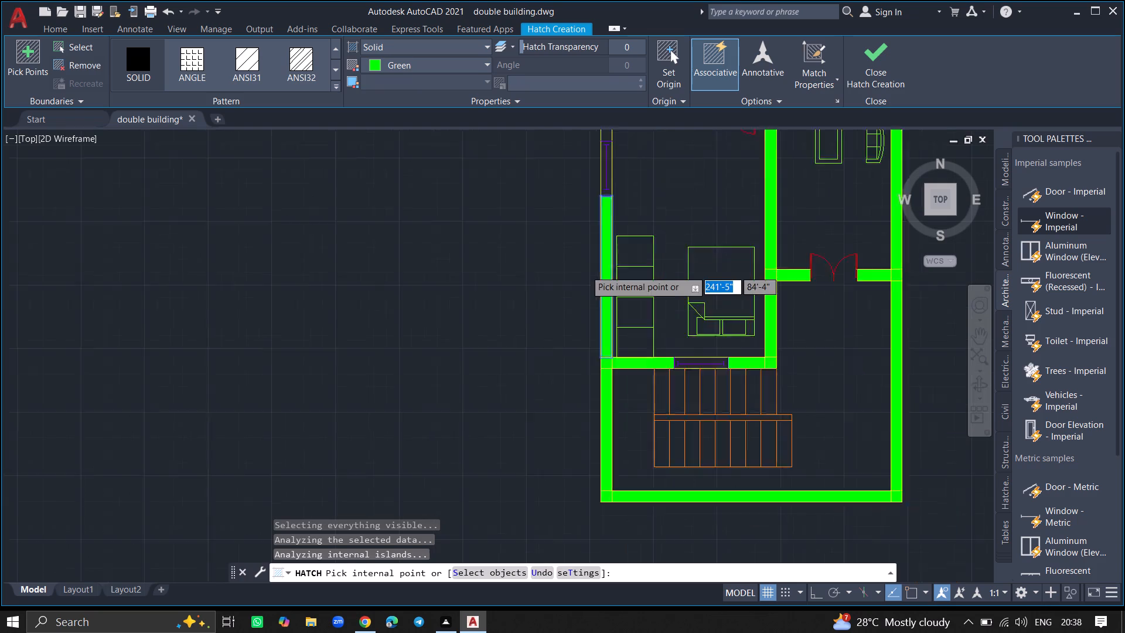
{"action": "scroll", "coordinate": [563, 225], "scroll_direction": "down", "scroll_amount": 3, "text": "ctrl"}
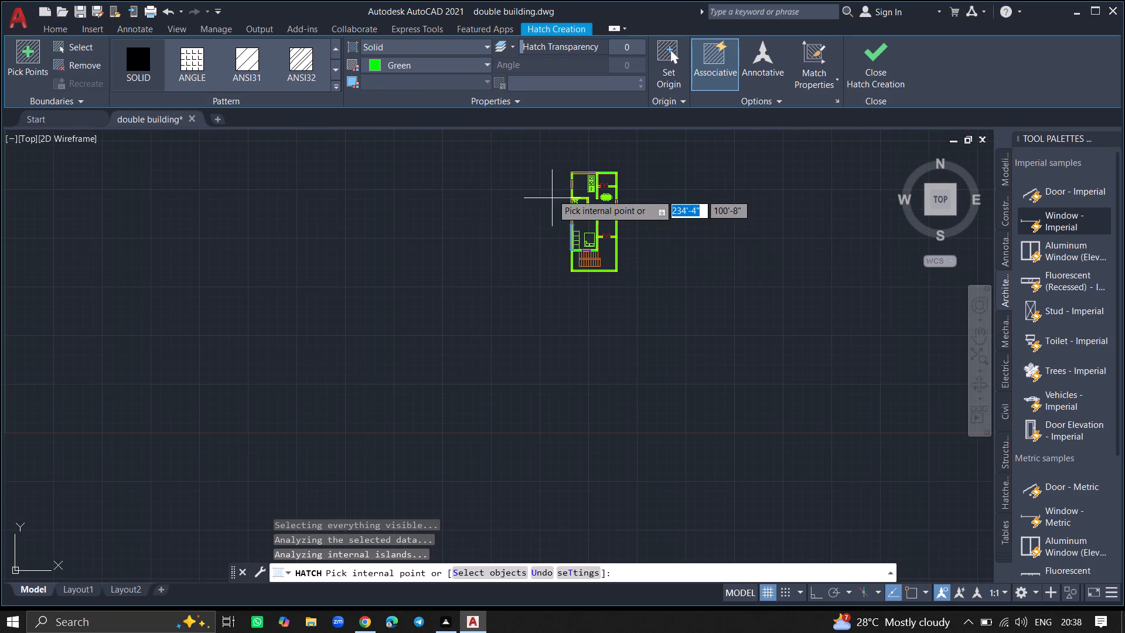
{"action": "scroll", "coordinate": [559, 188], "scroll_direction": "up", "scroll_amount": 6, "text": "ctrl"}
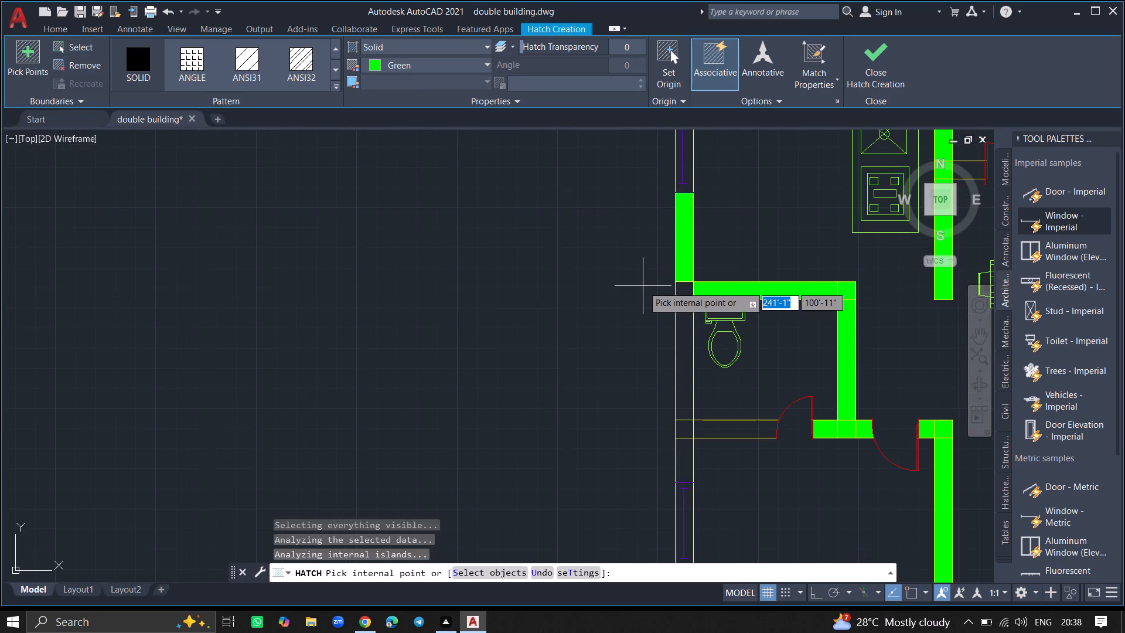
{"action": "left_click", "coordinate": [683, 430]}
{"action": "left_click", "coordinate": [721, 430]}
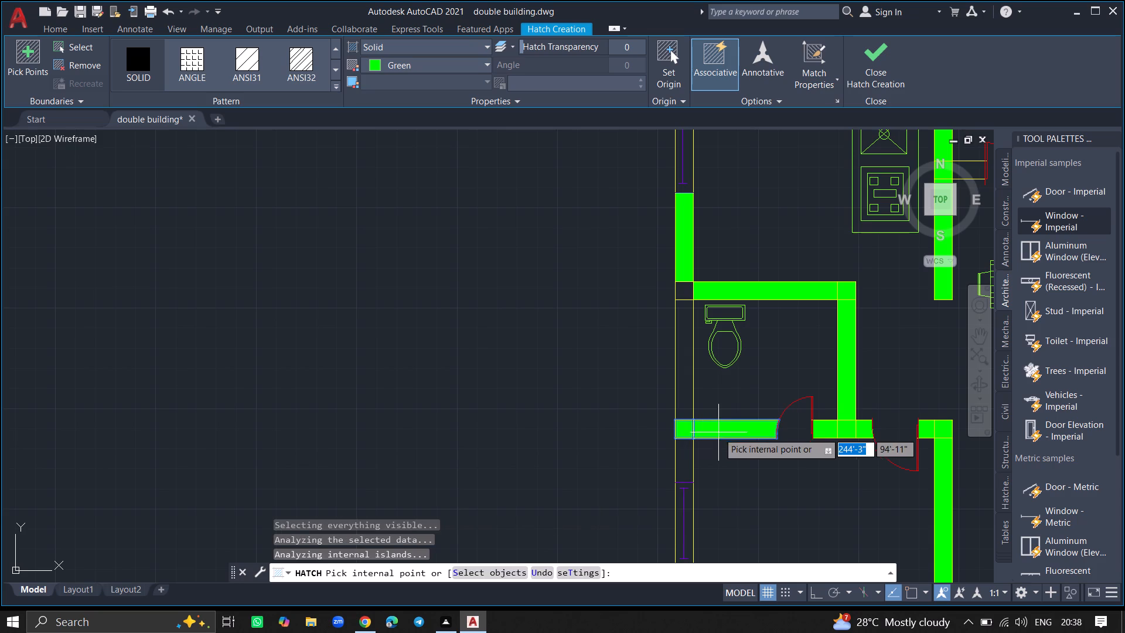
{"action": "left_click", "coordinate": [683, 459]}
{"action": "scroll", "coordinate": [723, 491], "scroll_direction": "down", "scroll_amount": 3, "text": "ctrl"}
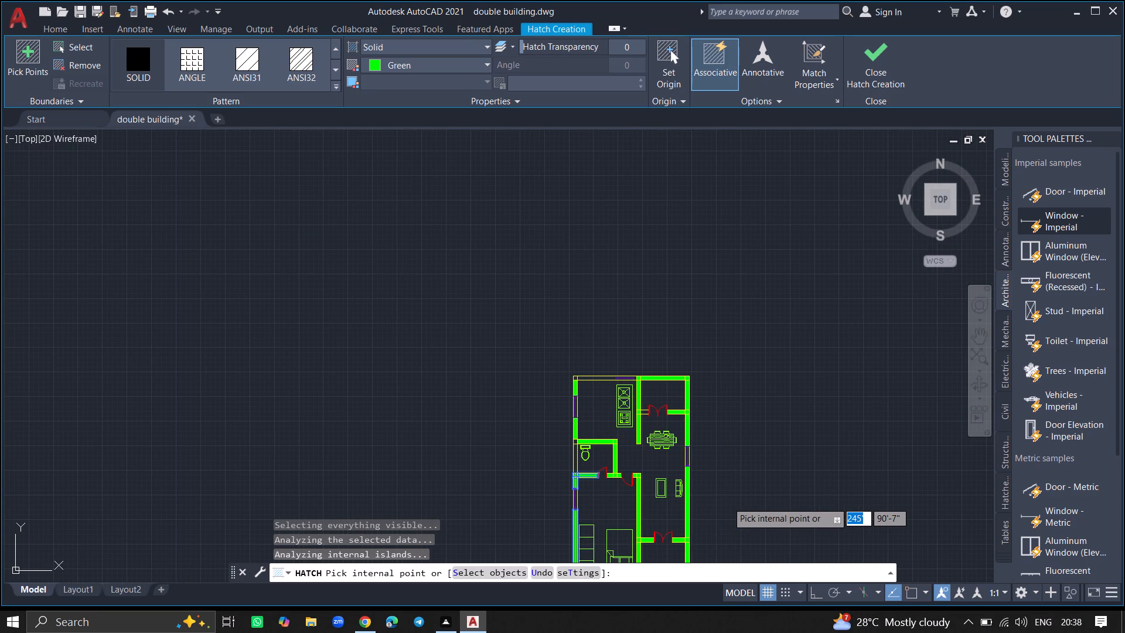
{"action": "key", "text": "Return"}
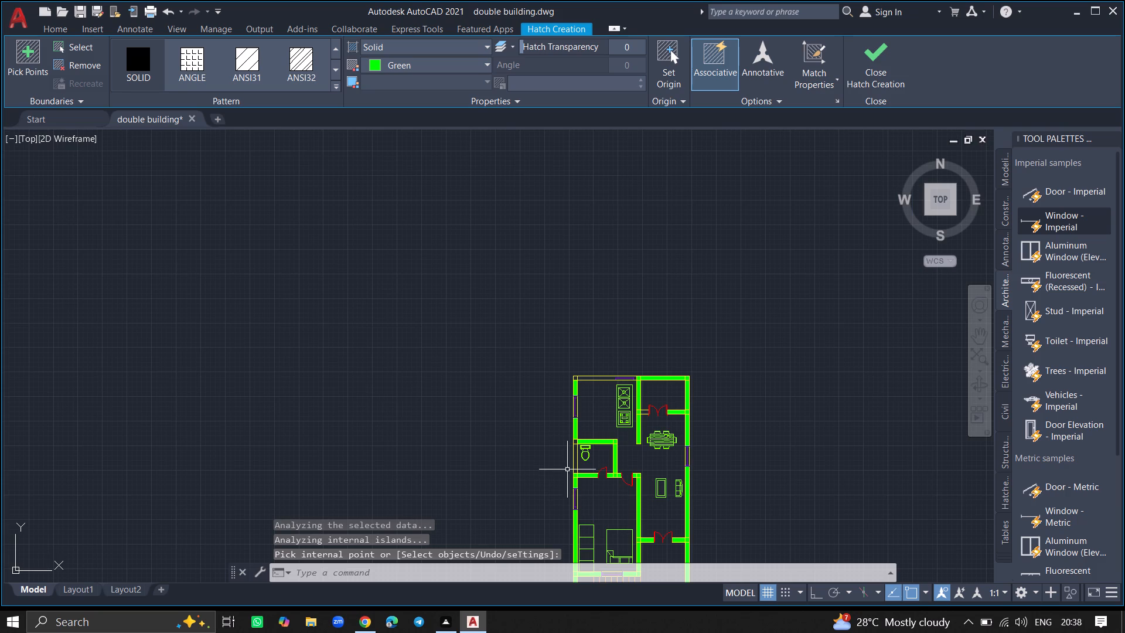
Hatch the junction square at the bathroom's upper-left corner with solid green and finish the hatch.
{"action": "scroll", "coordinate": [568, 469], "scroll_direction": "up", "scroll_amount": 2, "text": "ctrl"}
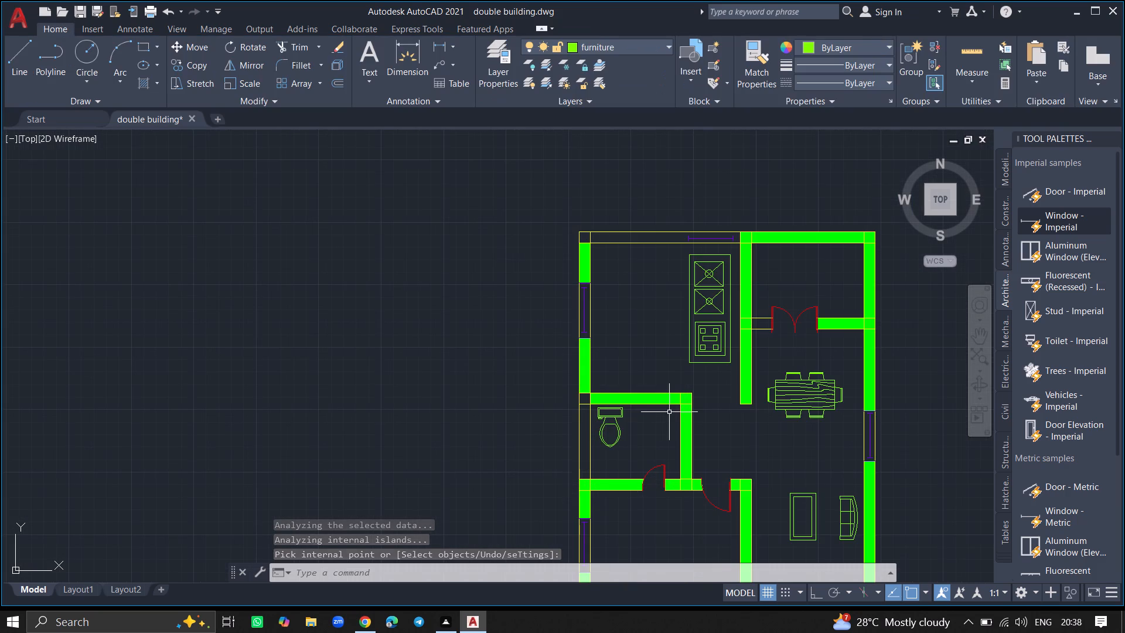
{"action": "scroll", "coordinate": [591, 401], "scroll_direction": "up", "scroll_amount": 3, "text": "ctrl"}
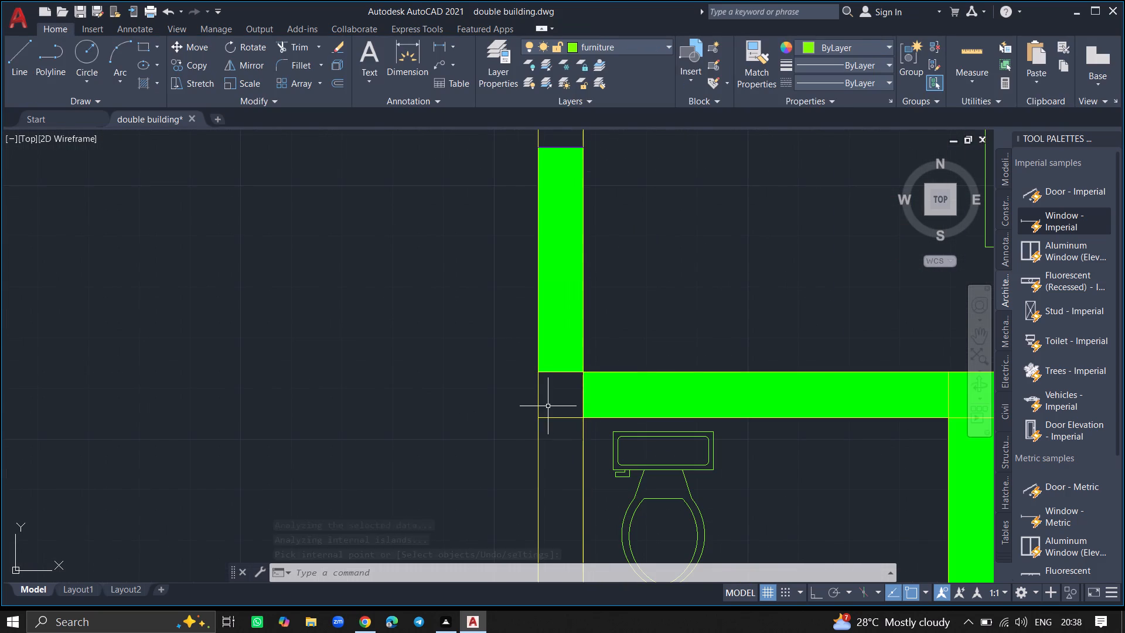
{"action": "key", "text": "space"}
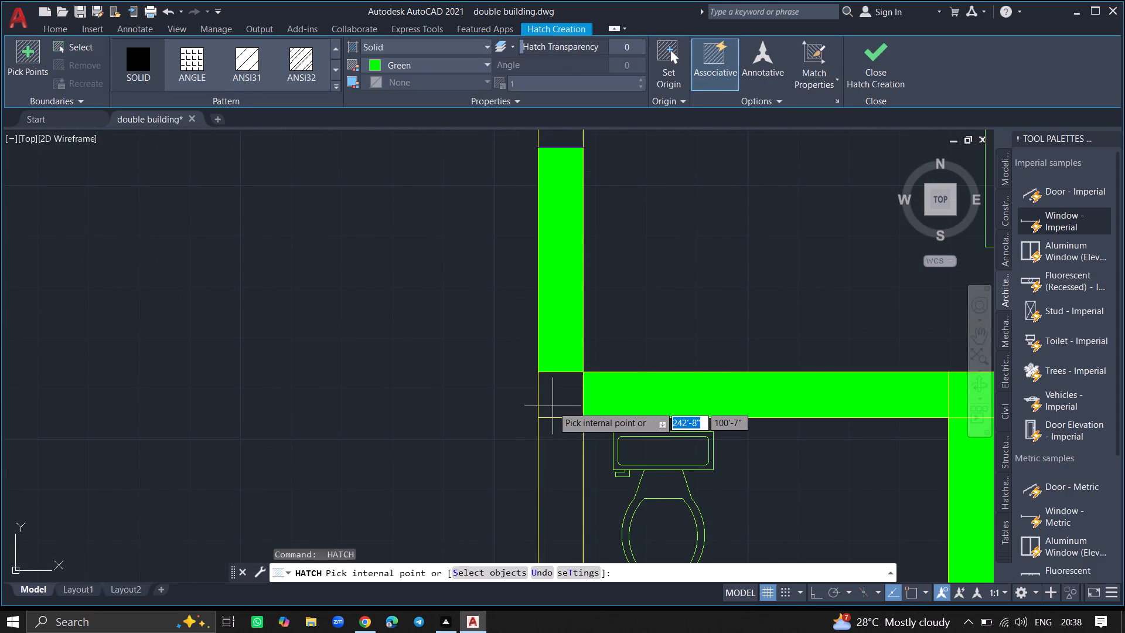
{"action": "left_click", "coordinate": [553, 406]}
{"action": "key", "text": "Return"}
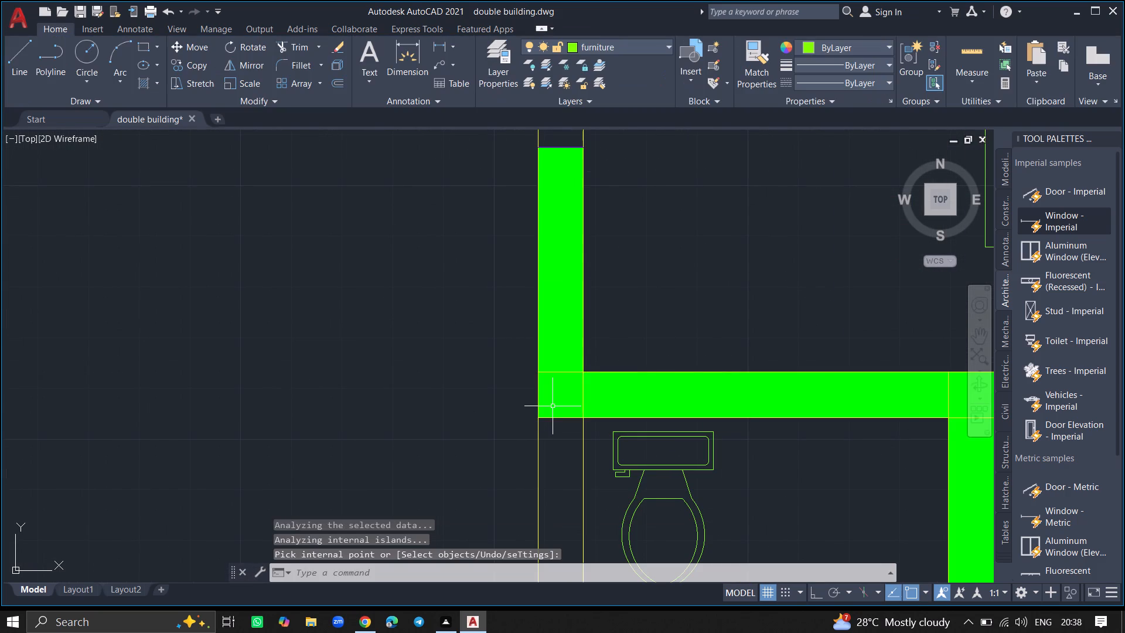
Insert a Window - Imperial block outside the left outer wall near the bathroom and scale it down to a small window.
{"action": "left_click", "coordinate": [1027, 217]}
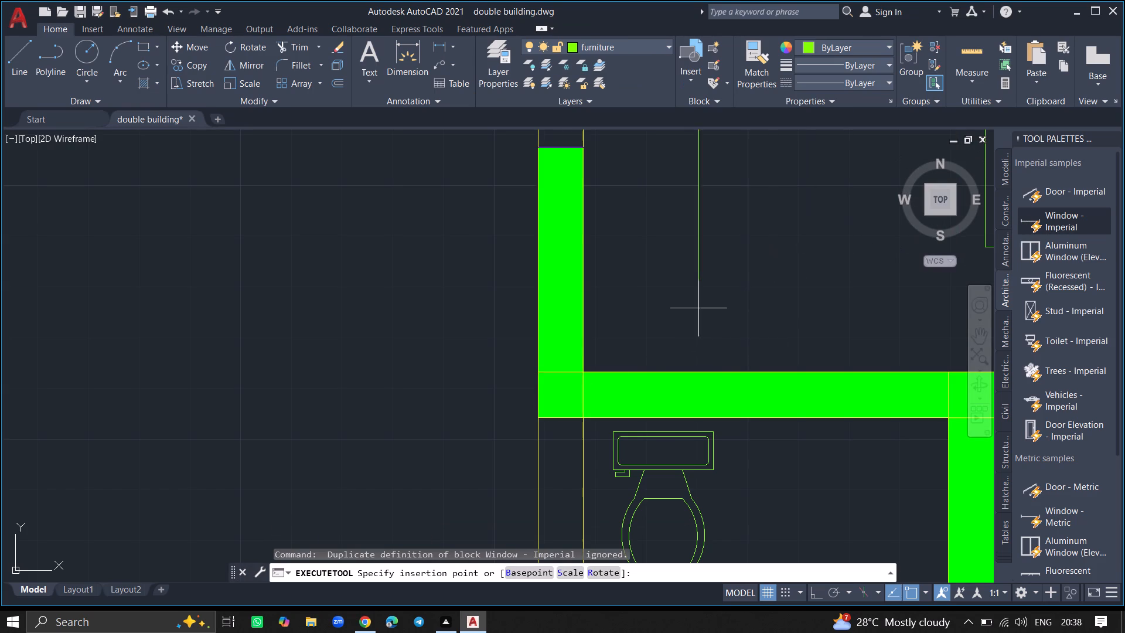
{"action": "left_click", "coordinate": [239, 476]}
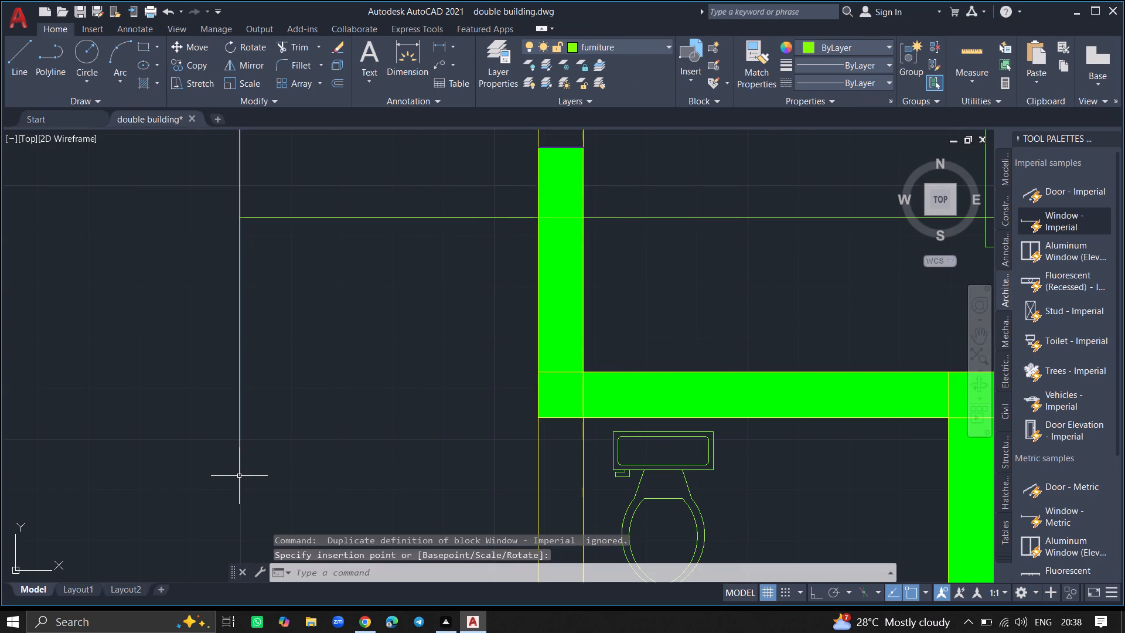
{"action": "left_click", "coordinate": [238, 441]}
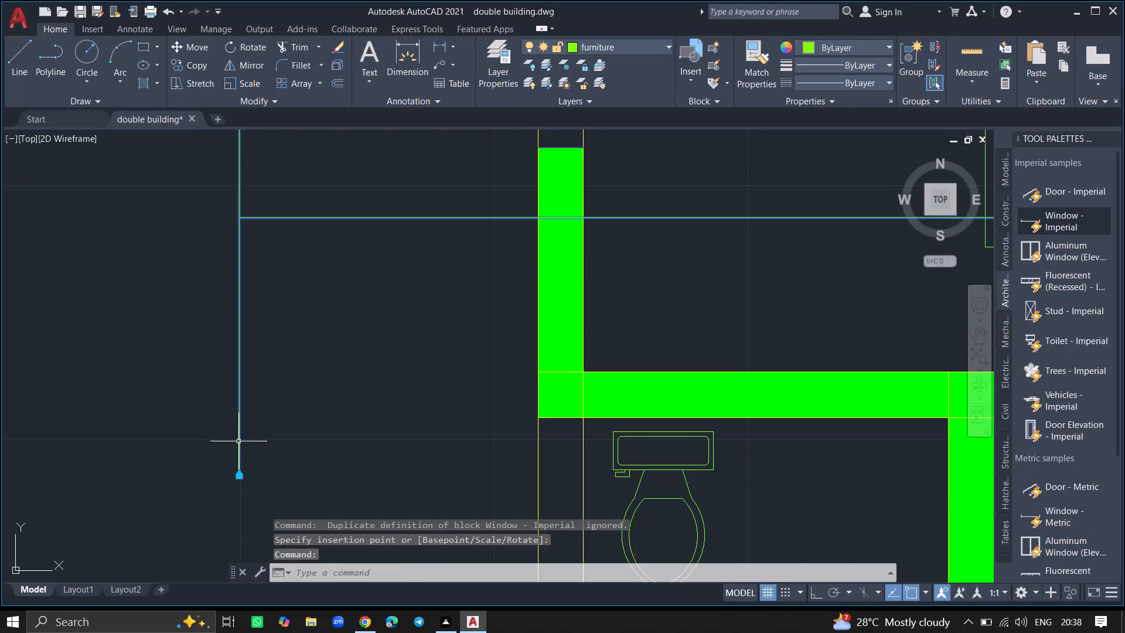
{"action": "type", "text": "sc"}
{"action": "key", "text": "Return"}
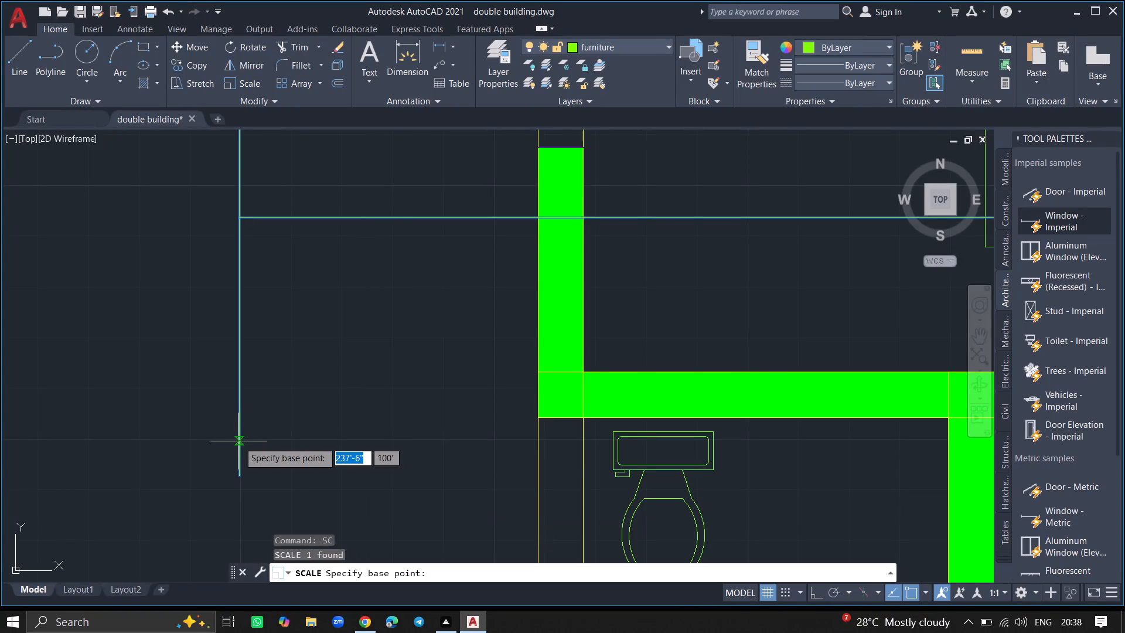
{"action": "left_click", "coordinate": [238, 441]}
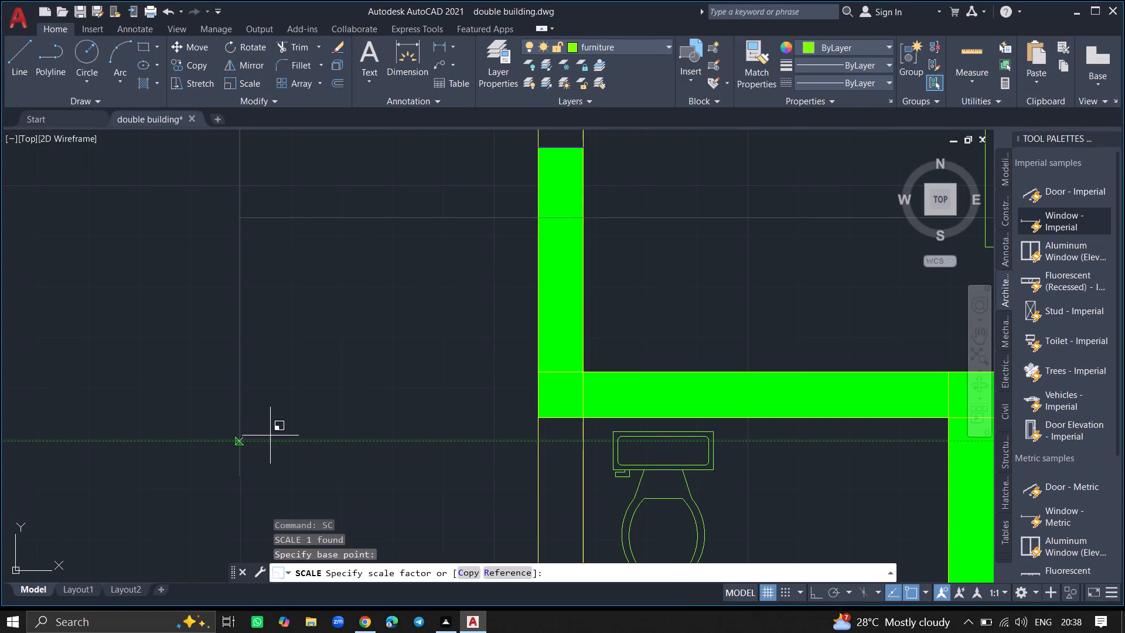
{"action": "scroll", "coordinate": [277, 438], "scroll_direction": "up", "scroll_amount": 3, "text": "ctrl"}
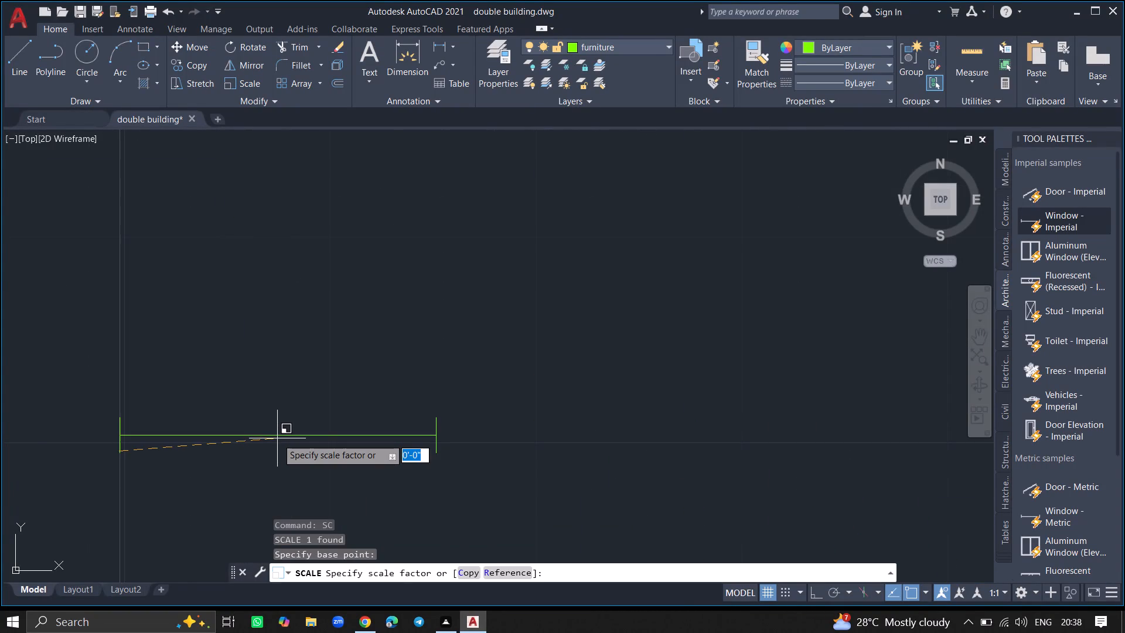
{"action": "left_click", "coordinate": [277, 438]}
Rotate the small window block 90° about a point near its middle so it stands vertical, with ortho on.
{"action": "left_click", "coordinate": [276, 435]}
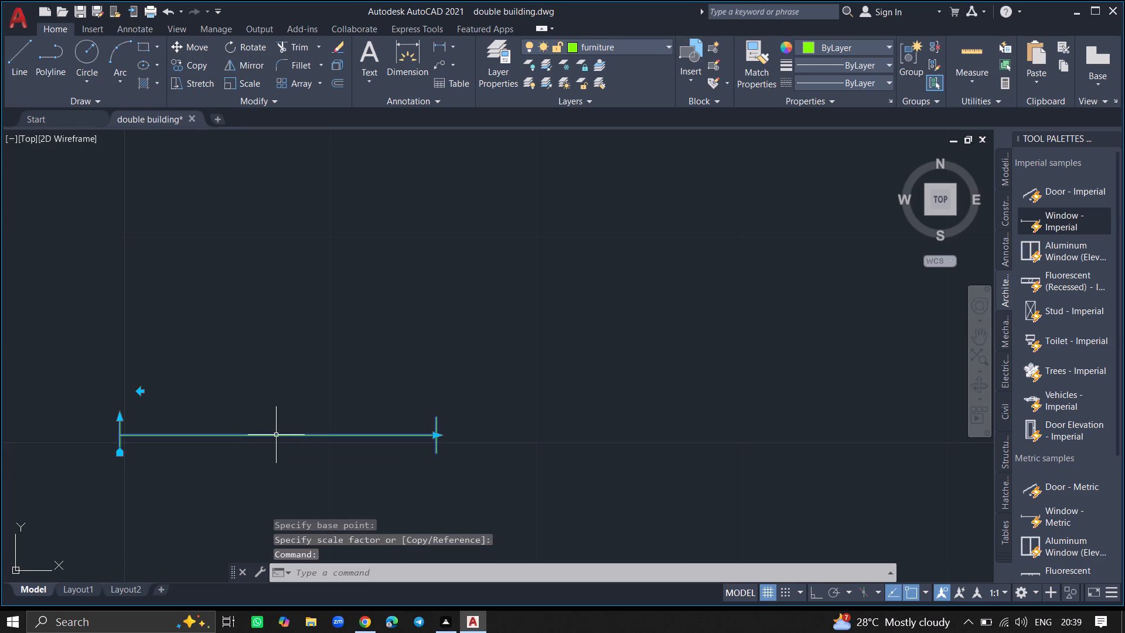
{"action": "type", "text": "ro"}
{"action": "key", "text": "Return"}
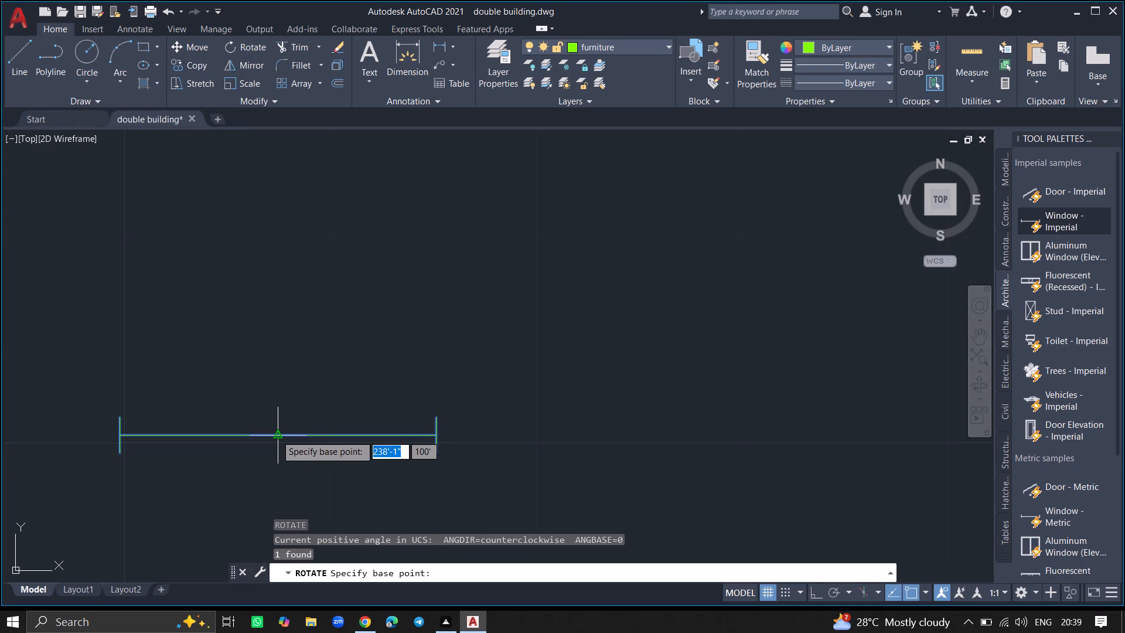
{"action": "key", "text": "F8"}
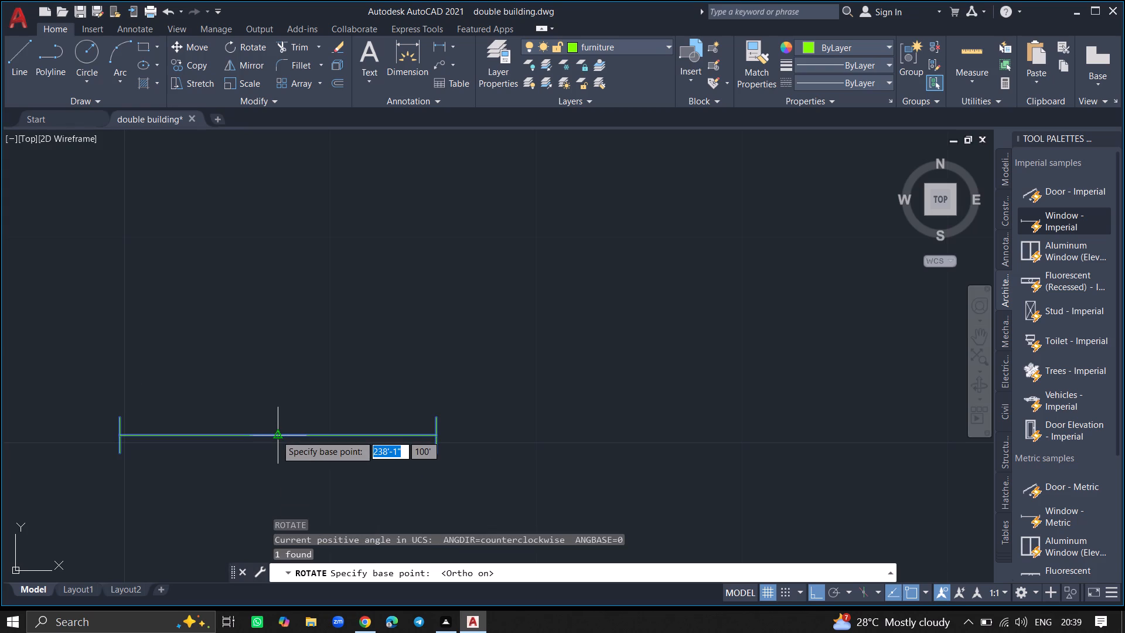
{"action": "key", "text": "Return"}
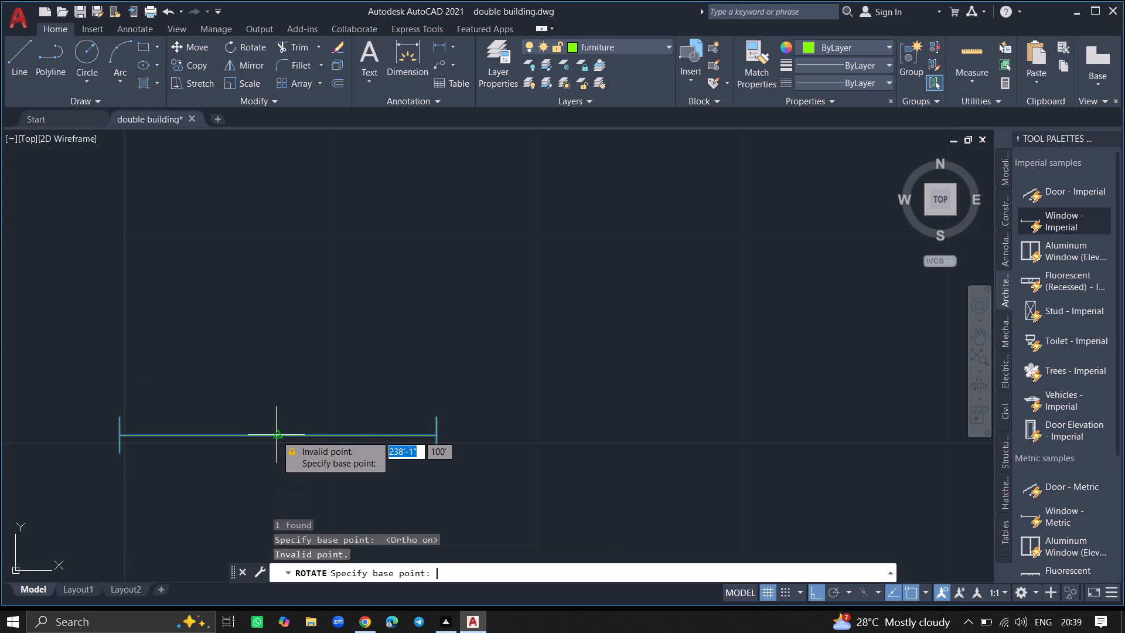
{"action": "left_click", "coordinate": [276, 435]}
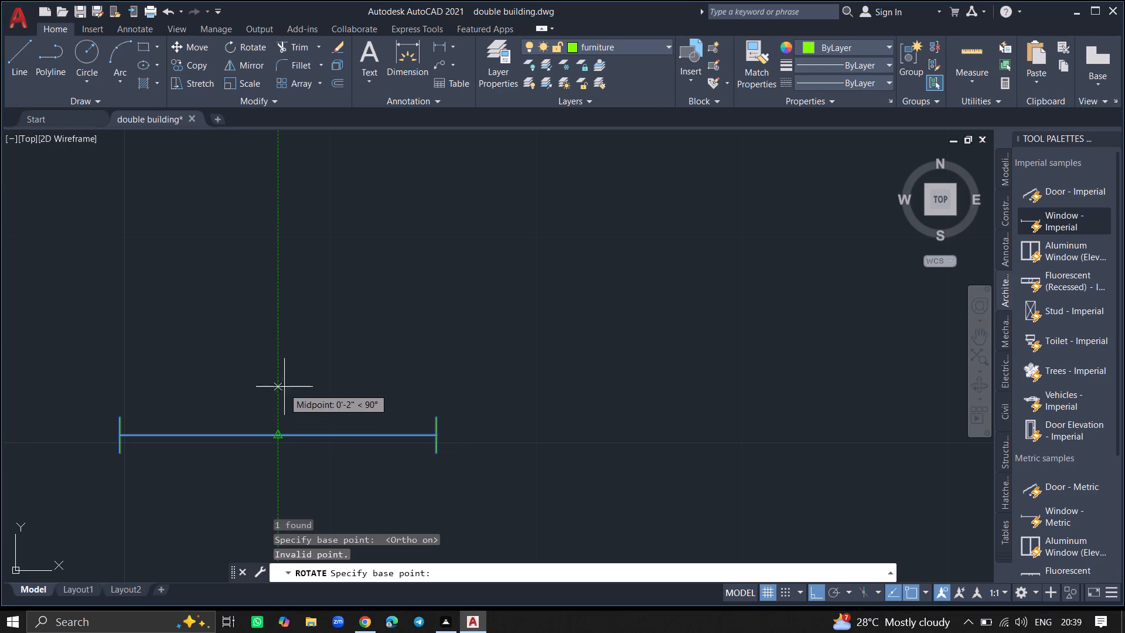
{"action": "left_click", "coordinate": [285, 438]}
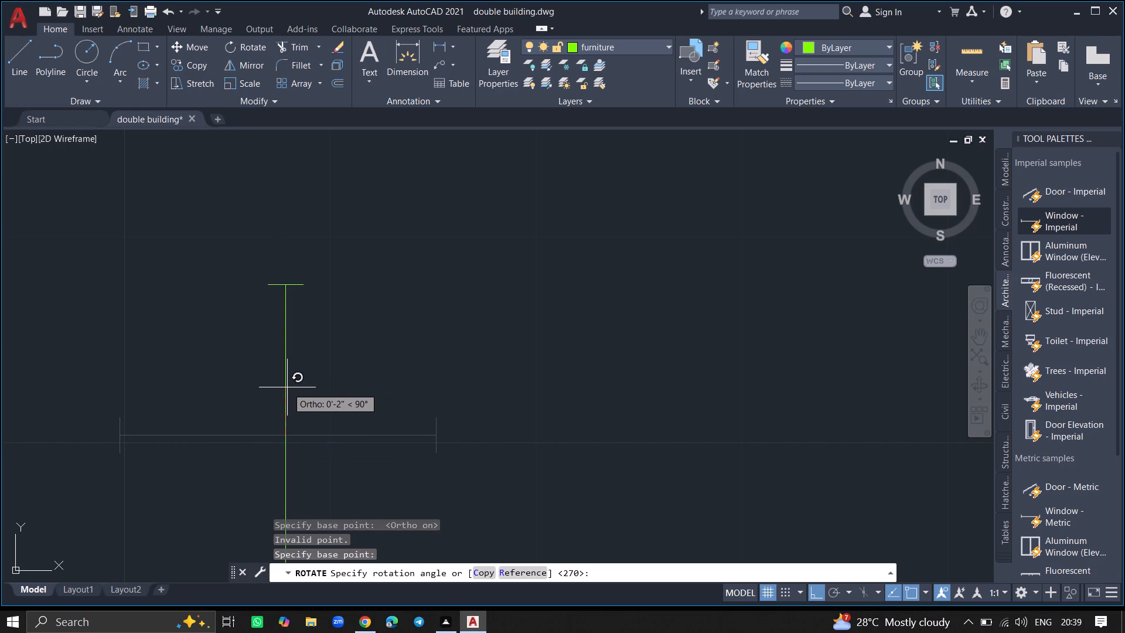
{"action": "left_click", "coordinate": [287, 387]}
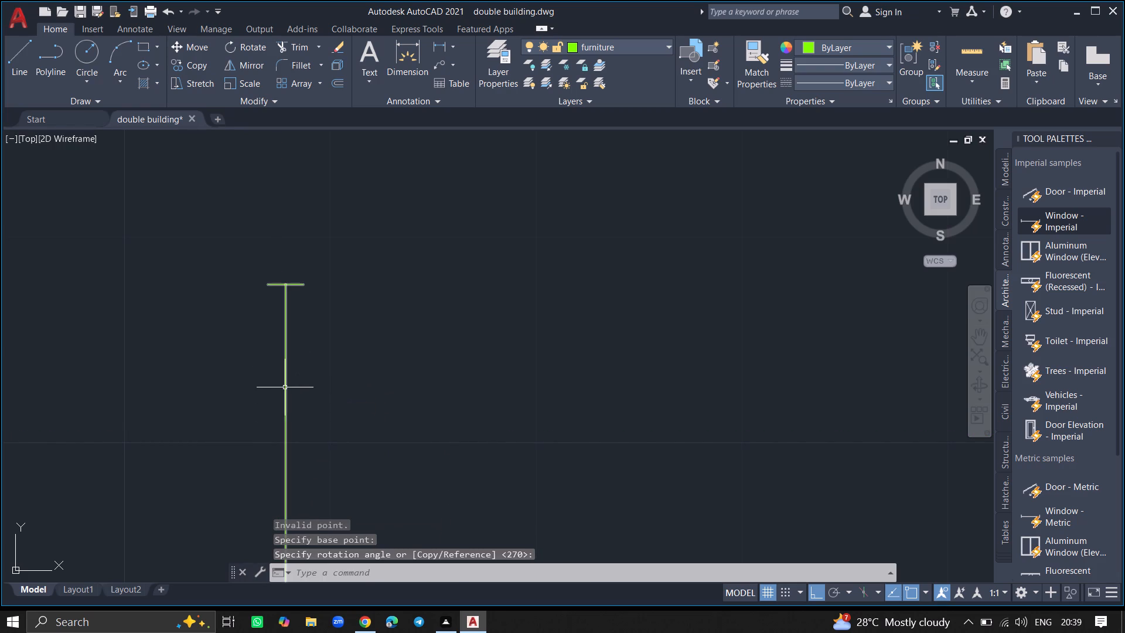
Move the vertical window block by its midpoint into the bathroom's left outer wall, beside the toilet, with ortho off.
{"action": "left_click", "coordinate": [285, 387]}
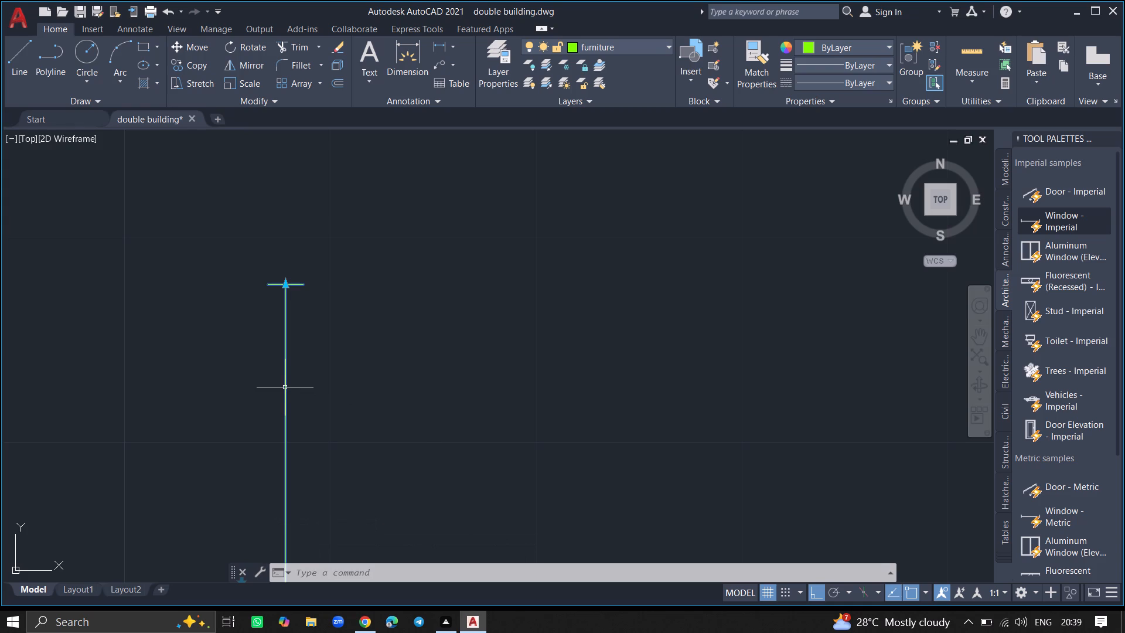
{"action": "type", "text": "mo"}
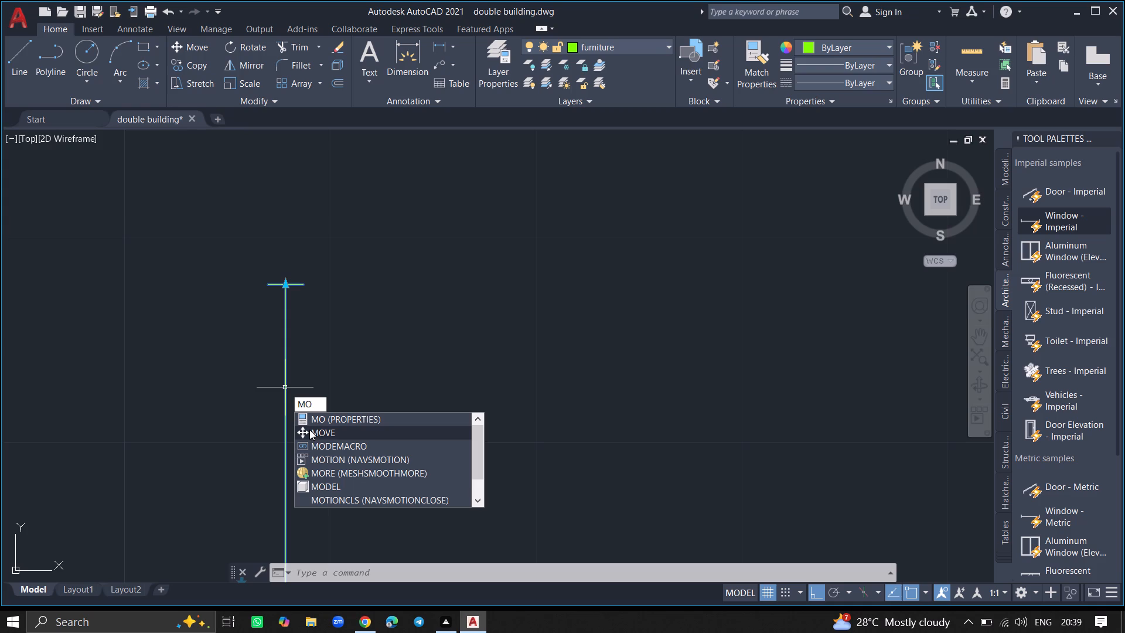
{"action": "left_click", "coordinate": [312, 433]}
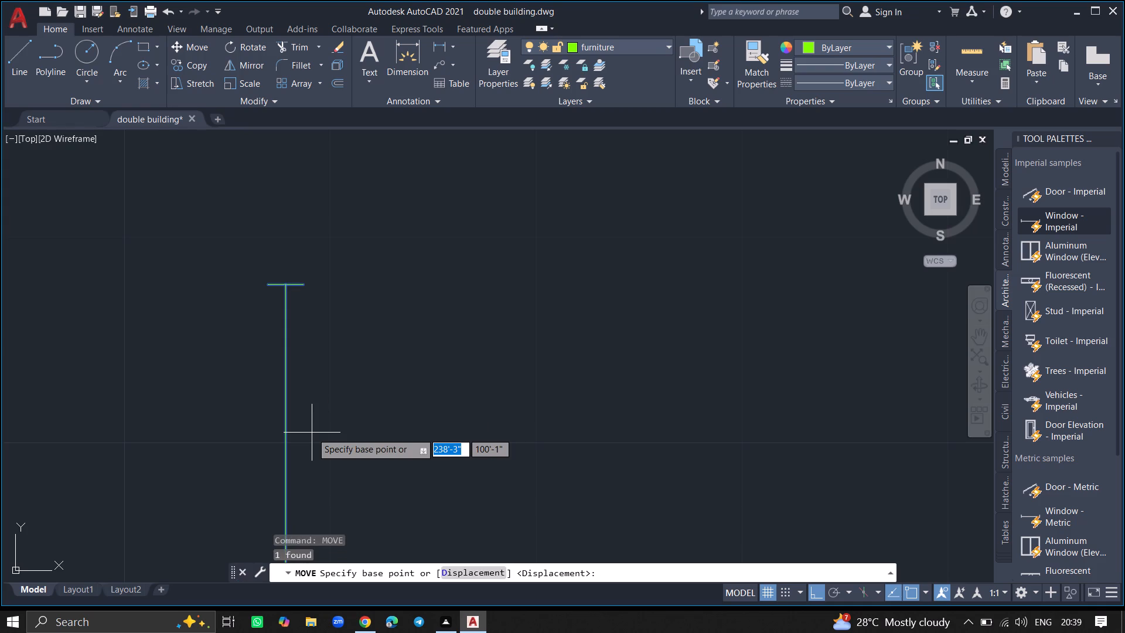
{"action": "left_click", "coordinate": [287, 445]}
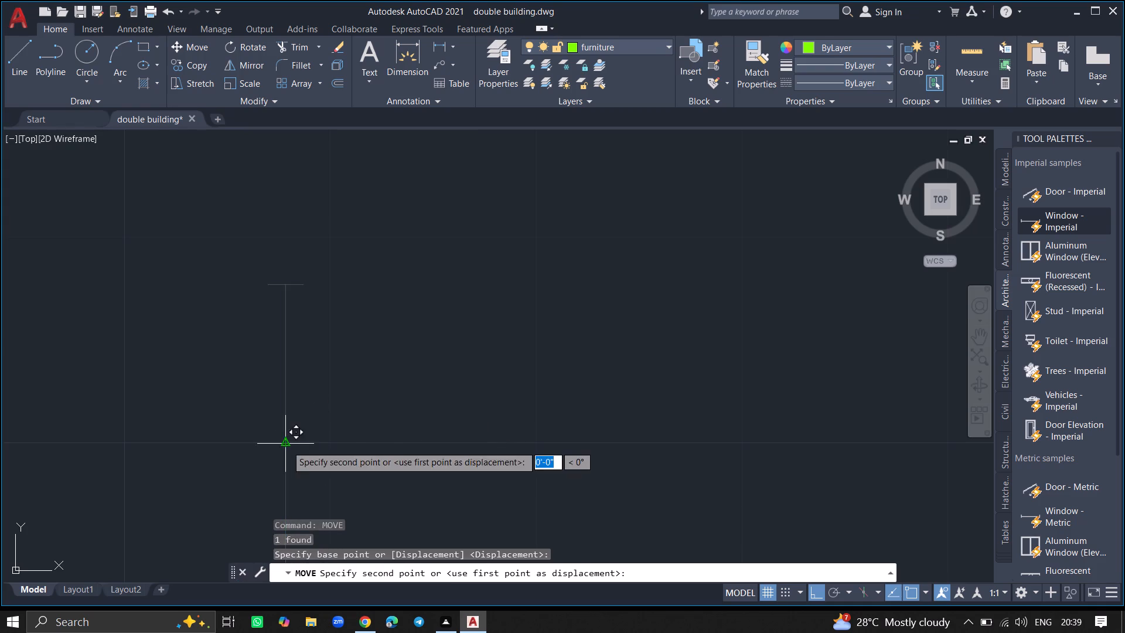
{"action": "scroll", "coordinate": [386, 460], "scroll_direction": "down", "scroll_amount": 2, "text": "ctrl"}
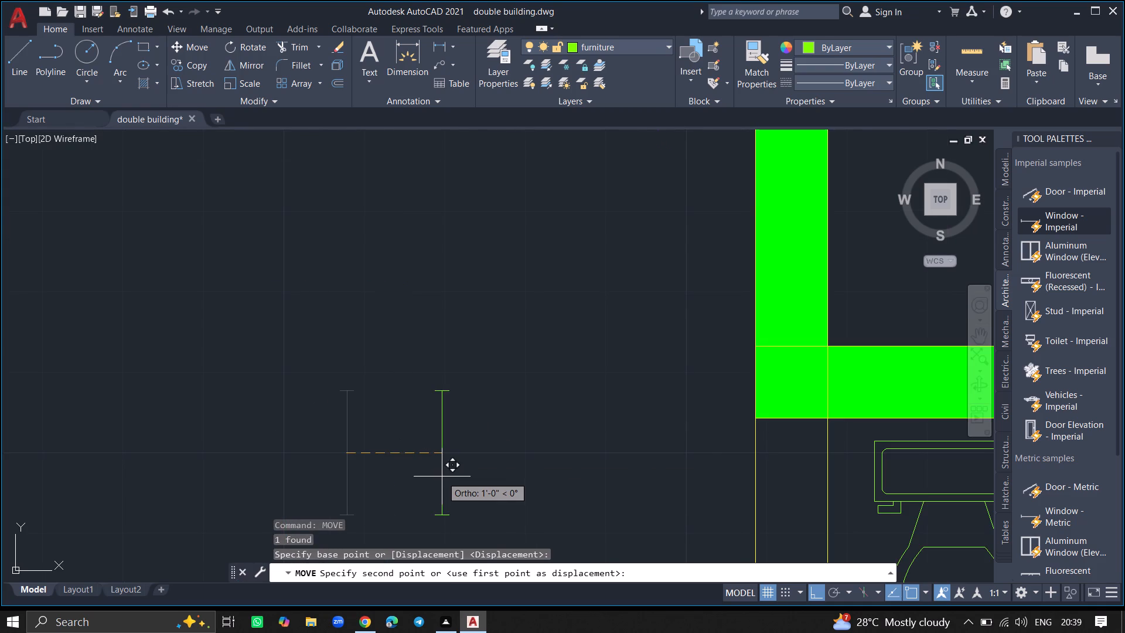
{"action": "scroll", "coordinate": [442, 477], "scroll_direction": "down", "scroll_amount": 4, "text": "ctrl"}
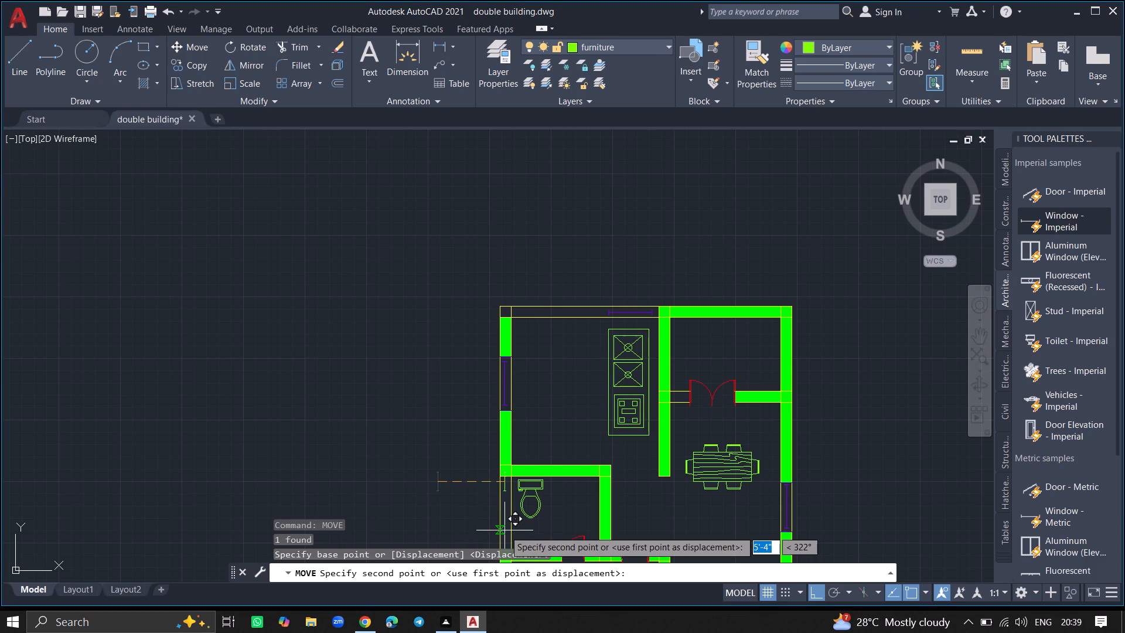
{"action": "key", "text": "F8"}
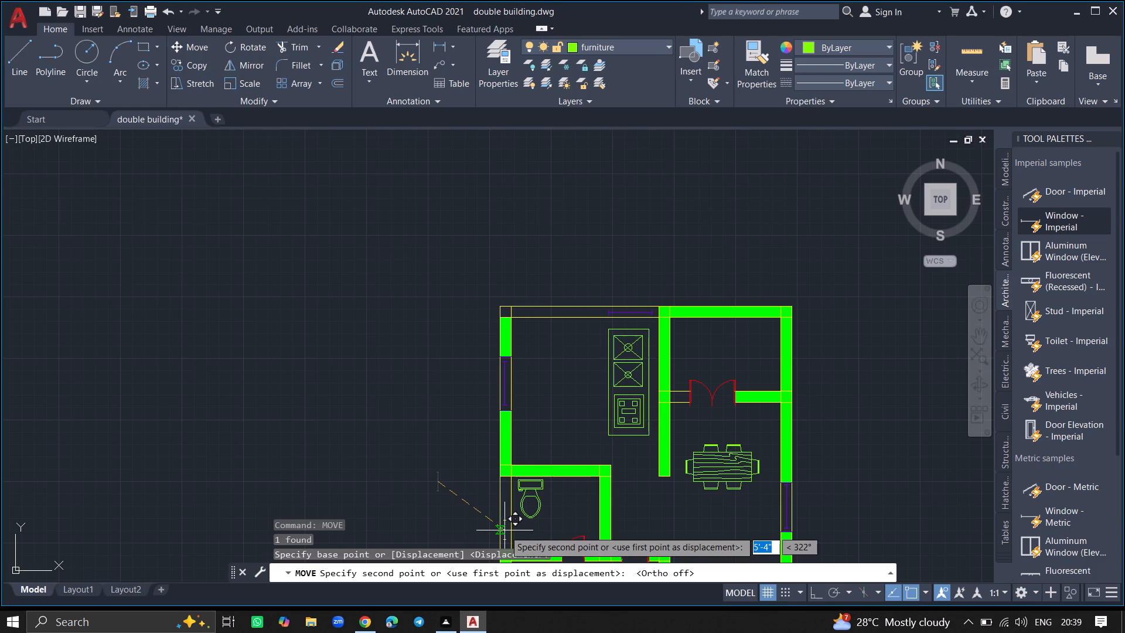
{"action": "scroll", "coordinate": [504, 530], "scroll_direction": "up", "scroll_amount": 6, "text": "ctrl"}
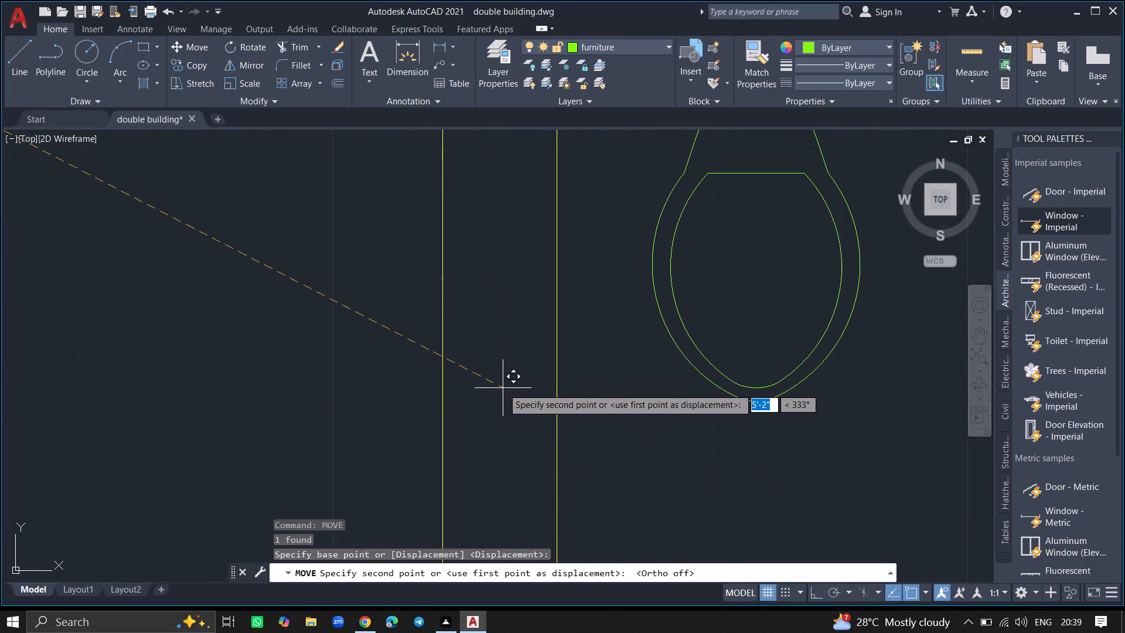
{"action": "left_click", "coordinate": [499, 389]}
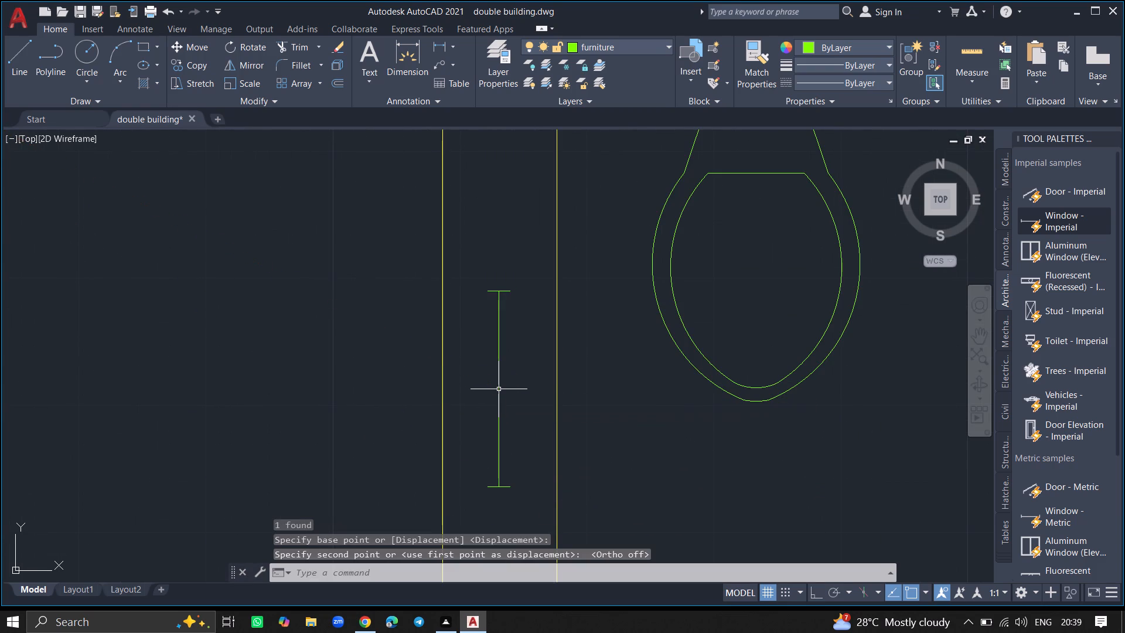
Scale up the window block in the bathroom's left outer wall about its midpoint so it becomes a longer window.
{"action": "left_click", "coordinate": [499, 389]}
{"action": "type", "text": "sc"}
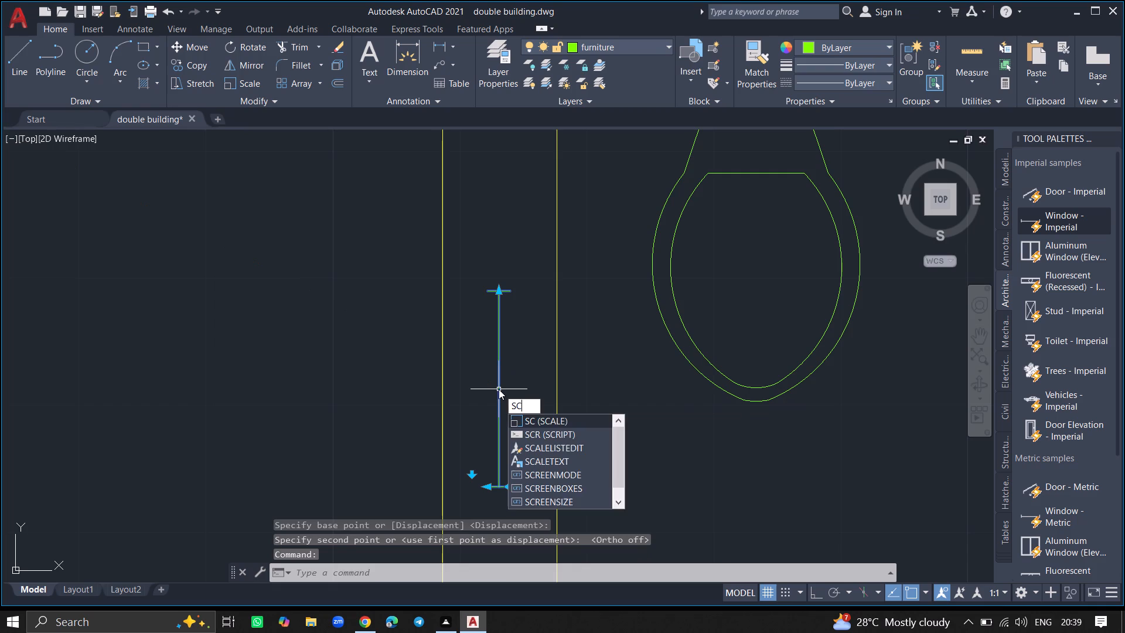
{"action": "key", "text": "Return"}
{"action": "left_click", "coordinate": [499, 389]}
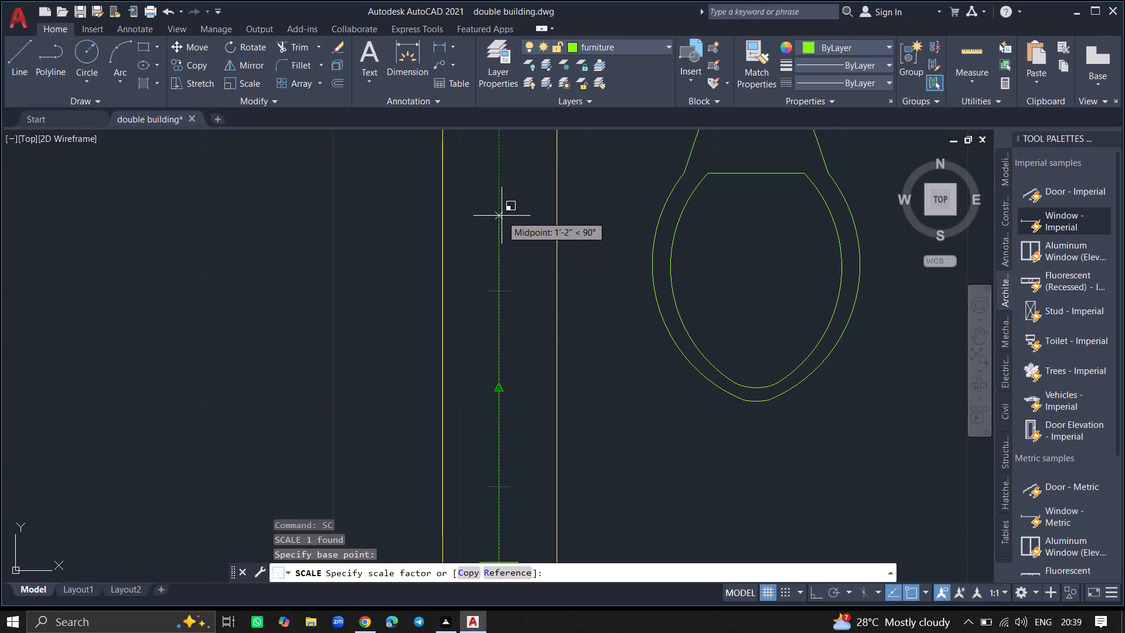
{"action": "left_click", "coordinate": [502, 216]}
Draw a vertical line about 9" long across the kitchen's top wall, just left of the window, with ortho on.
{"action": "scroll", "coordinate": [502, 256], "scroll_direction": "down", "scroll_amount": 4, "text": "ctrl"}
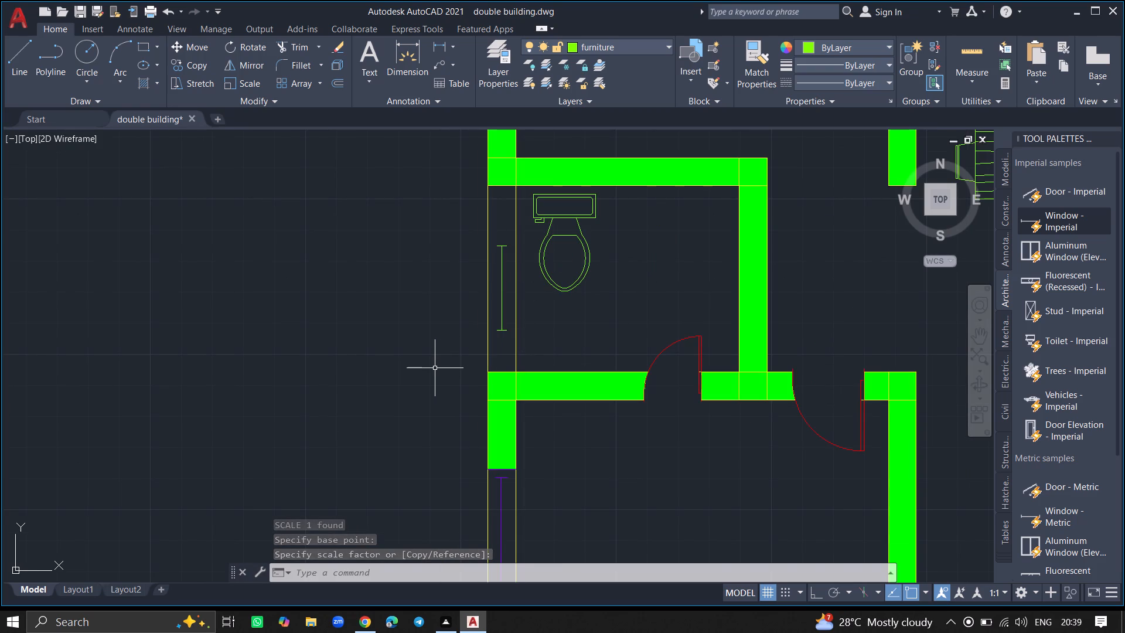
{"action": "scroll", "coordinate": [435, 368], "scroll_direction": "down", "scroll_amount": 3, "text": "ctrl"}
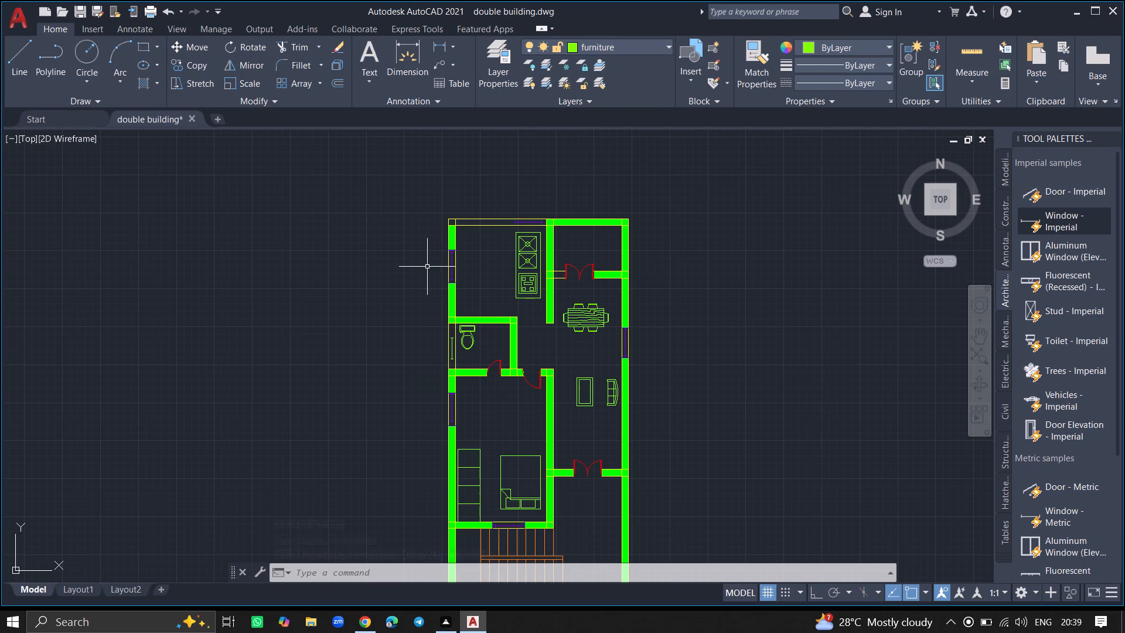
{"action": "scroll", "coordinate": [487, 207], "scroll_direction": "up", "scroll_amount": 3, "text": "ctrl"}
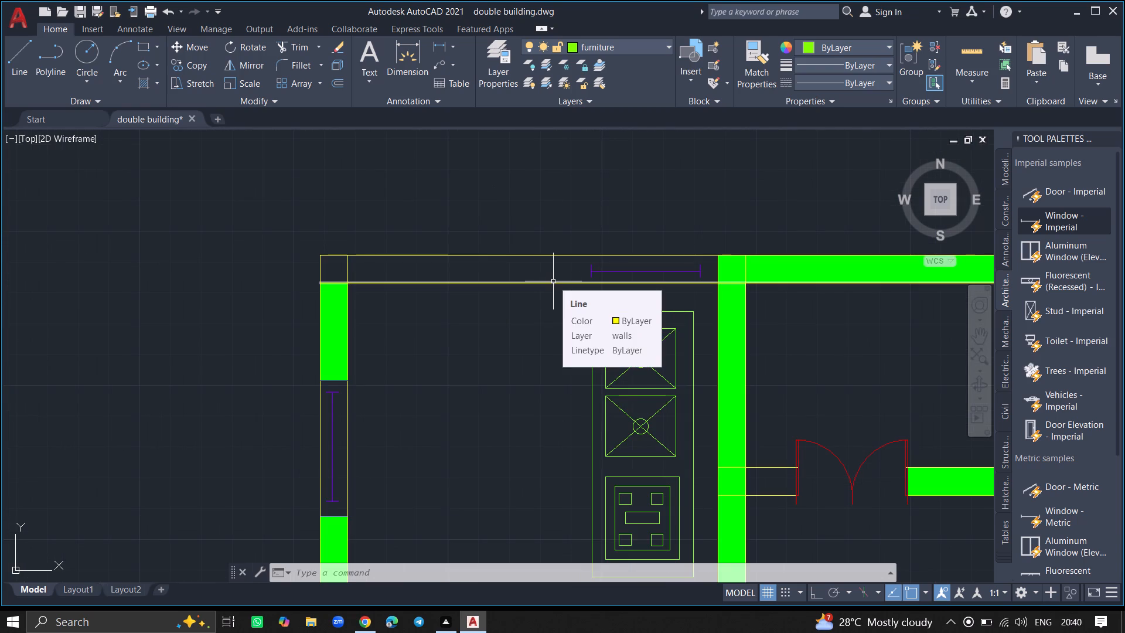
{"action": "key", "text": "l"}
{"action": "key", "text": "Return"}
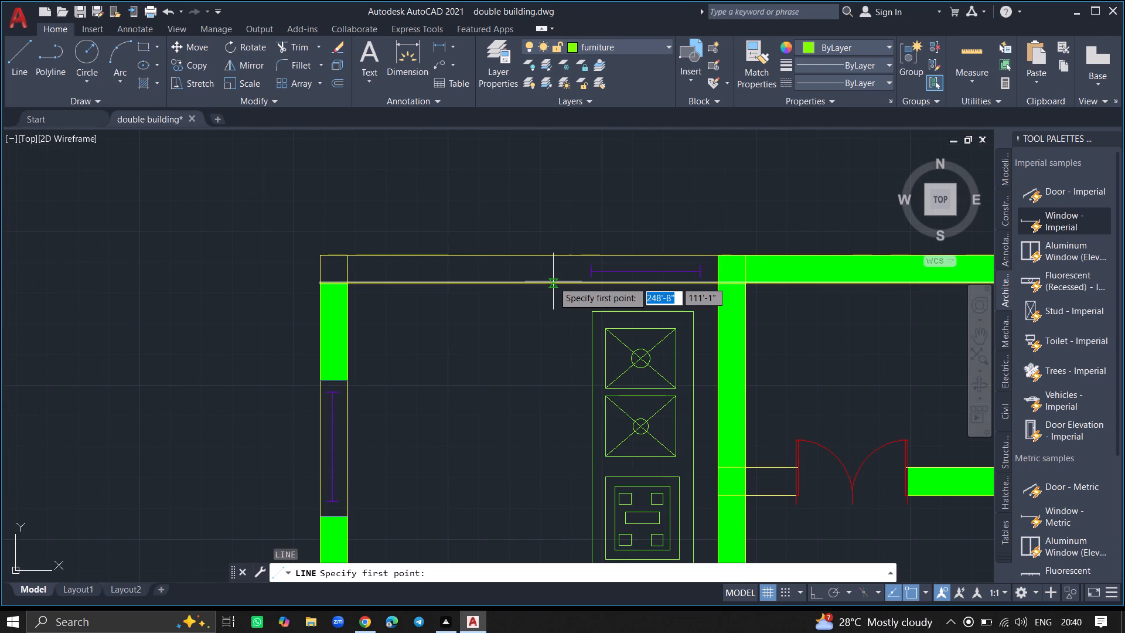
{"action": "scroll", "coordinate": [576, 263], "scroll_direction": "up", "scroll_amount": 5, "text": "ctrl"}
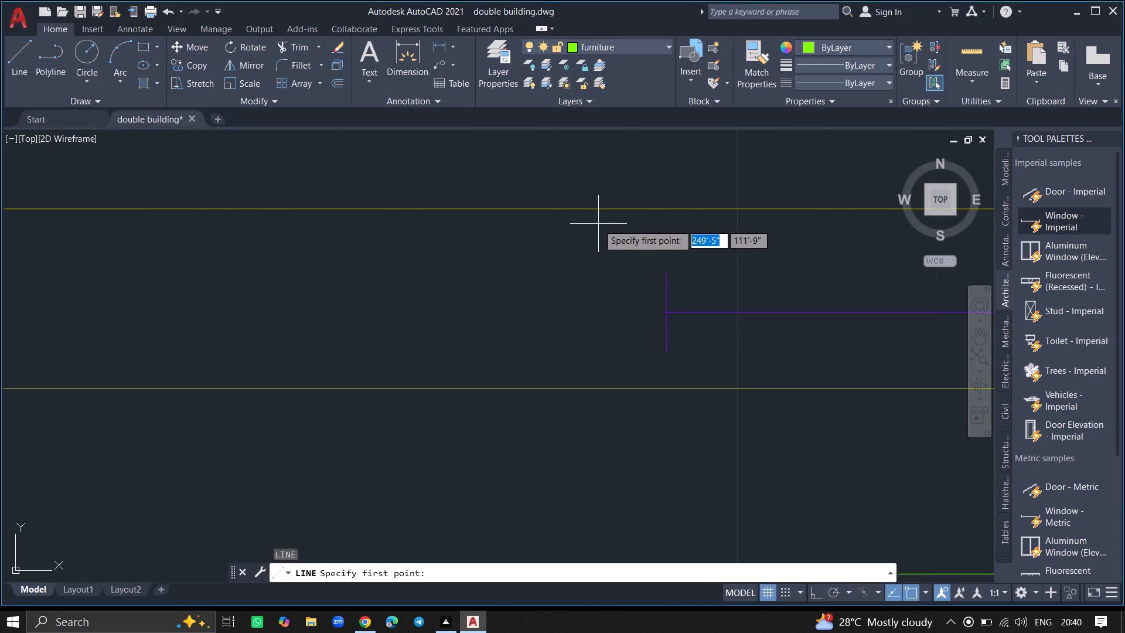
{"action": "left_click", "coordinate": [602, 210]}
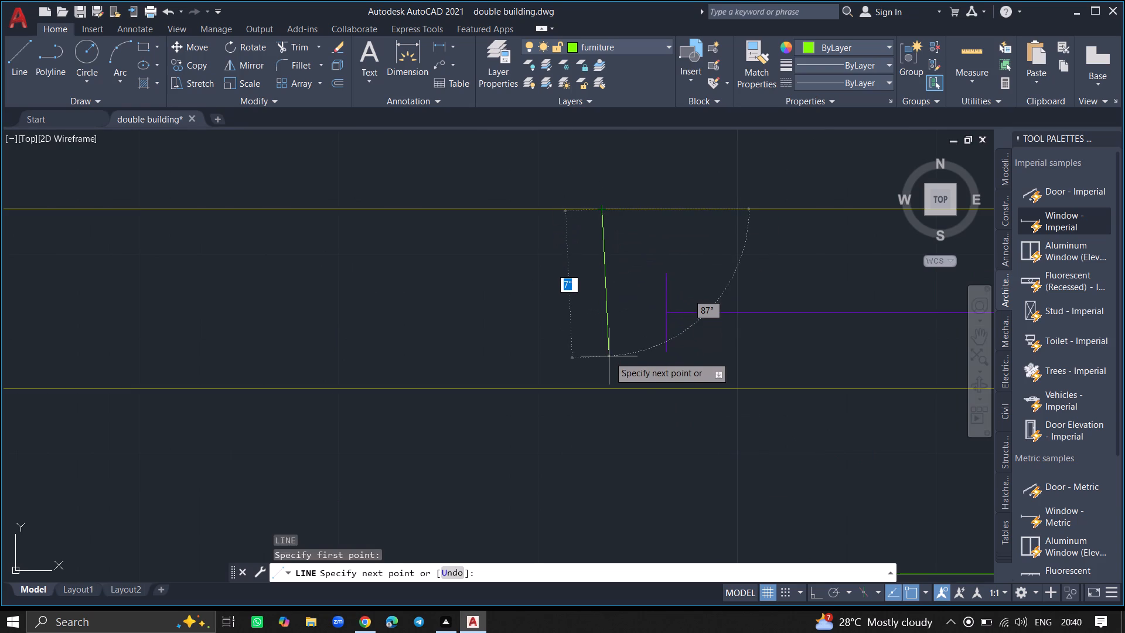
{"action": "key", "text": "F8"}
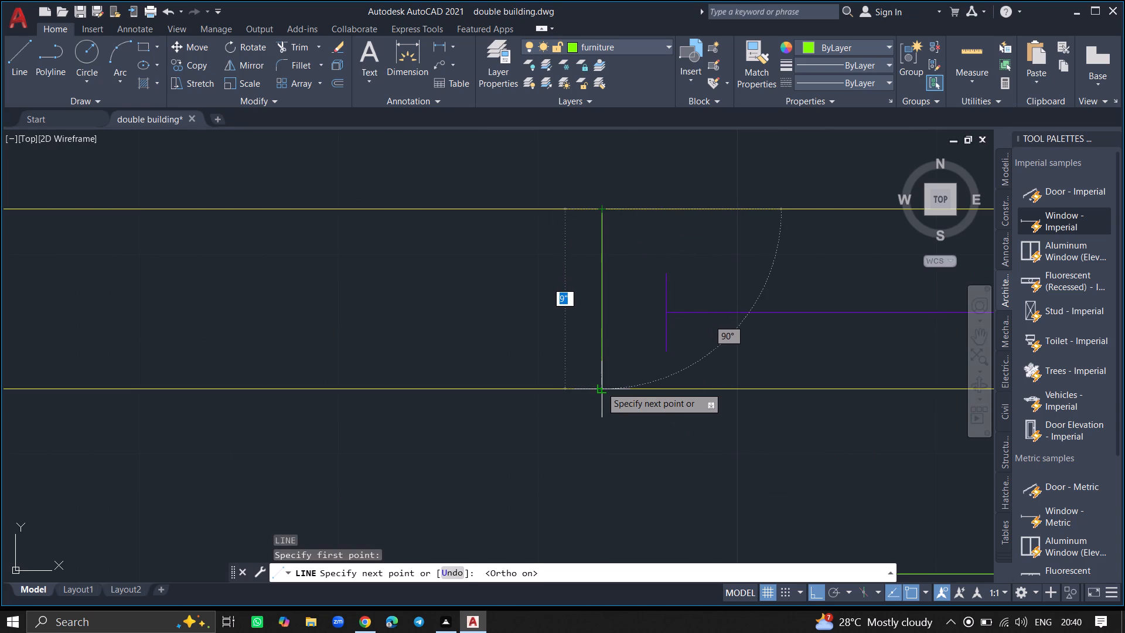
{"action": "left_click", "coordinate": [601, 387]}
{"action": "key", "text": "Return"}
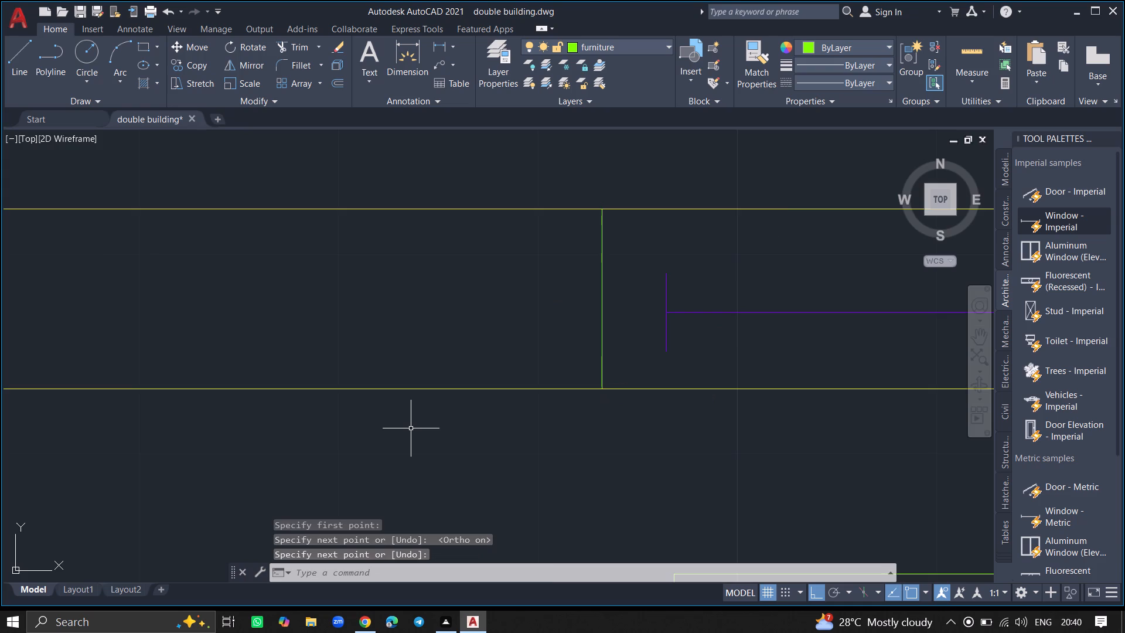
Hatch the kitchen's top wall left of the window and the building's upper-left corner square with solid green.
{"action": "scroll", "coordinate": [411, 428], "scroll_direction": "down", "scroll_amount": 4, "text": "ctrl"}
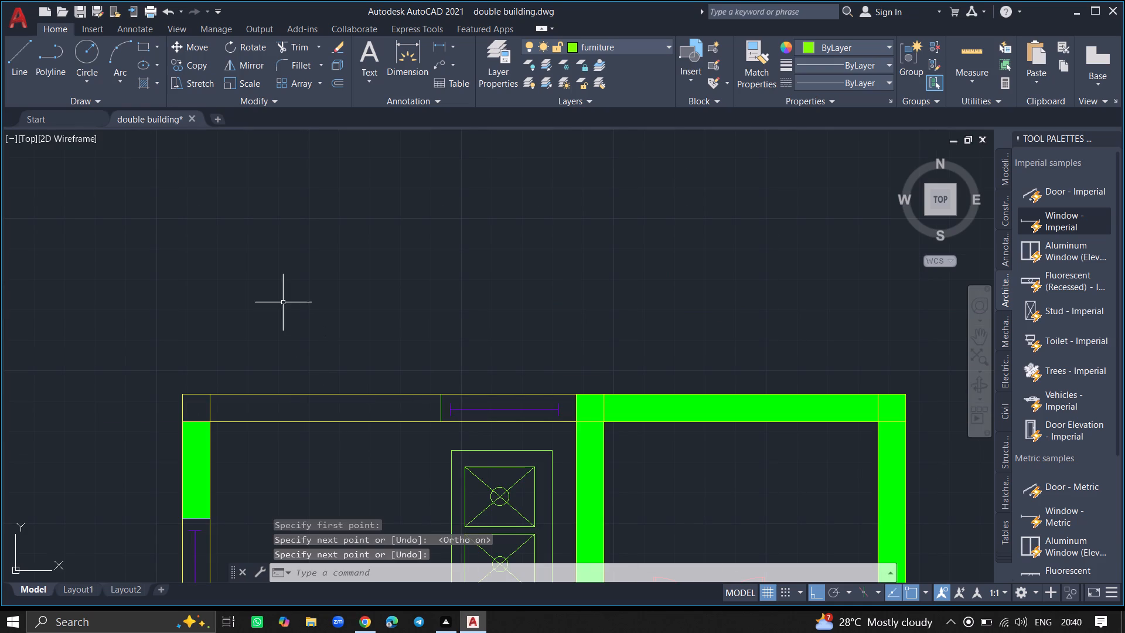
{"action": "left_click", "coordinate": [144, 85]}
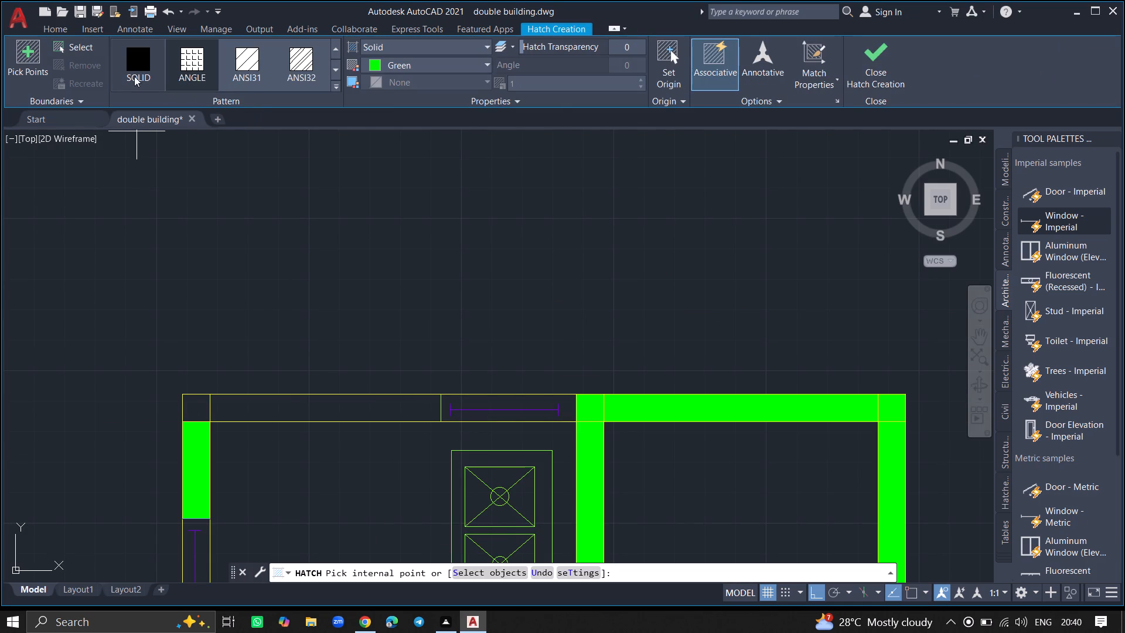
{"action": "left_click", "coordinate": [130, 72]}
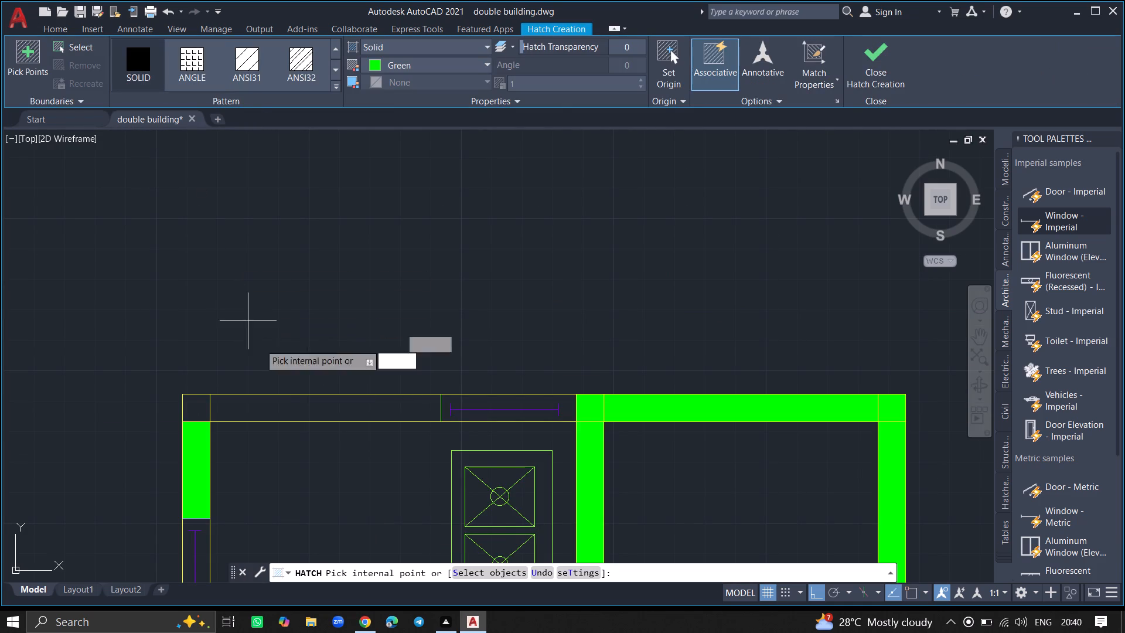
{"action": "left_click", "coordinate": [283, 406]}
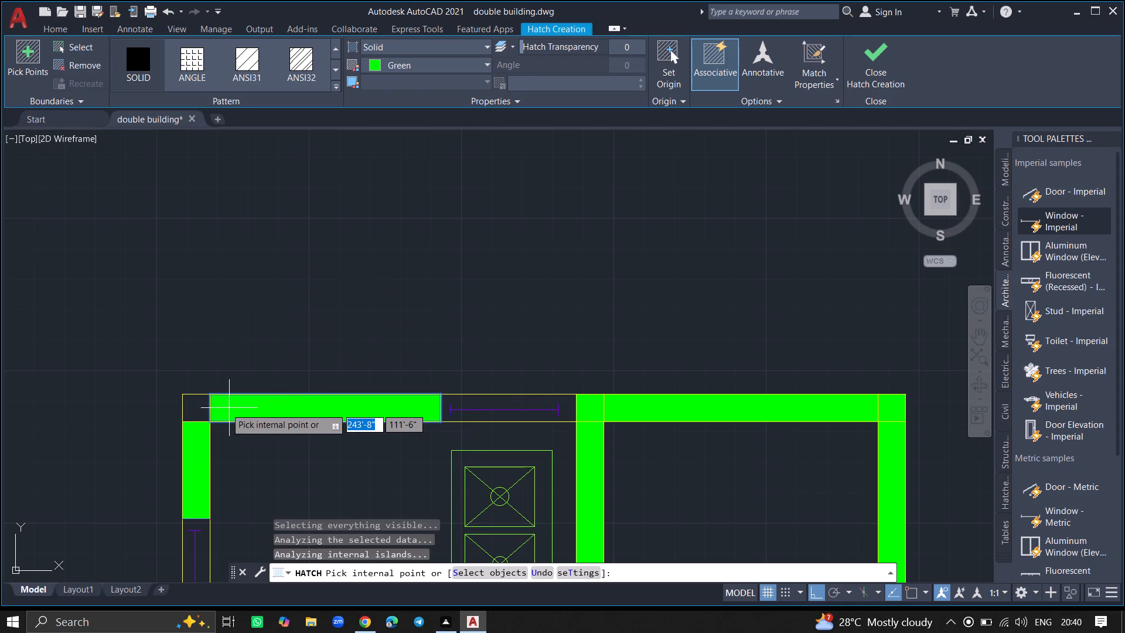
{"action": "left_click", "coordinate": [195, 410]}
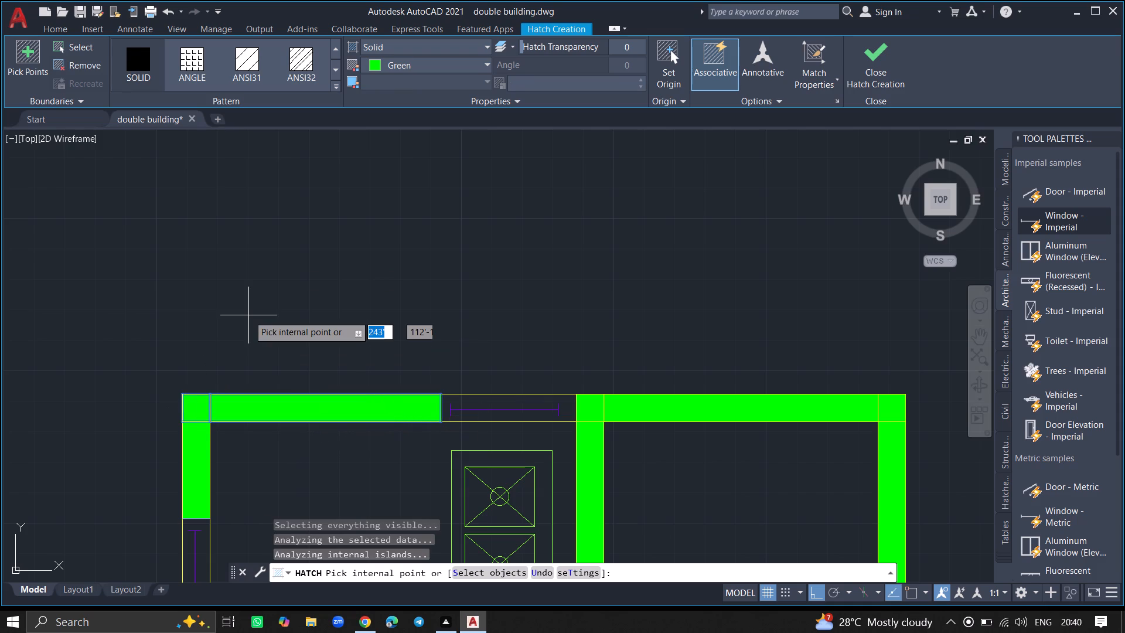
{"action": "scroll", "coordinate": [248, 315], "scroll_direction": "down", "scroll_amount": 5, "text": "ctrl"}
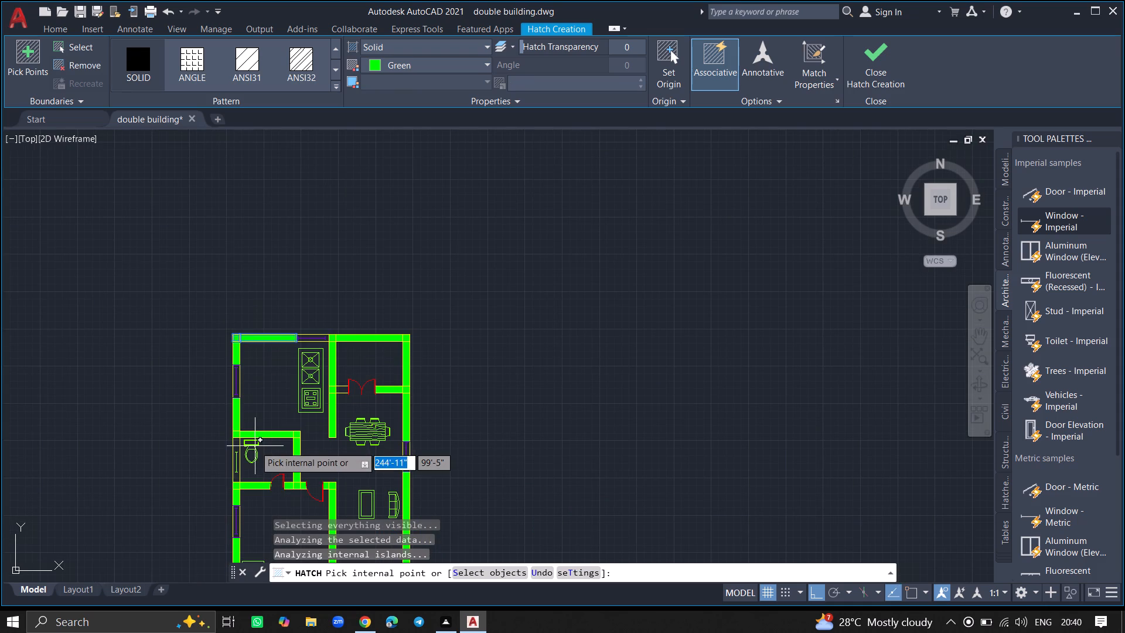
{"action": "scroll", "coordinate": [239, 490], "scroll_direction": "up", "scroll_amount": 3, "text": "ctrl"}
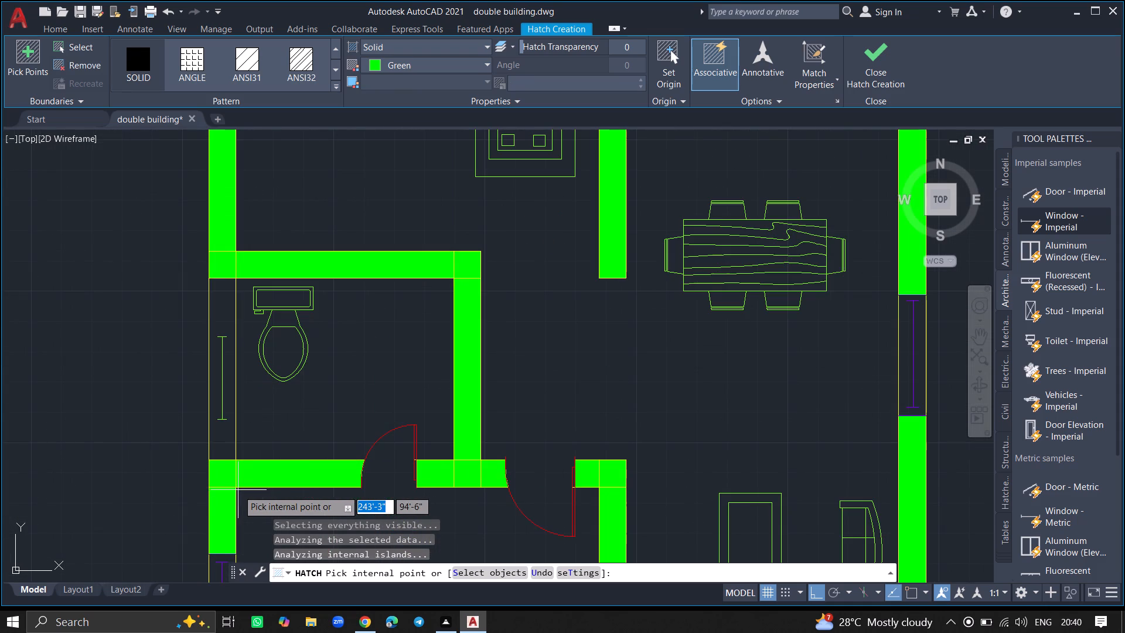
{"action": "key", "text": "Escape"}
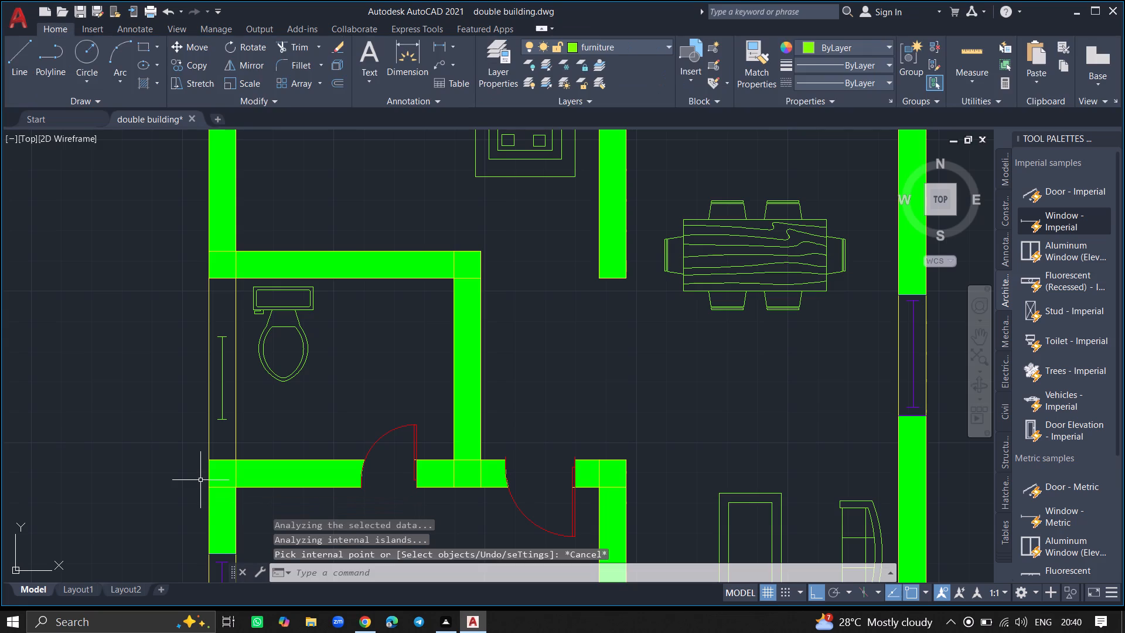
Draw a horizontal line across the bathroom's left outer wall just below the window.
{"action": "key", "text": "l"}
{"action": "key", "text": "Return"}
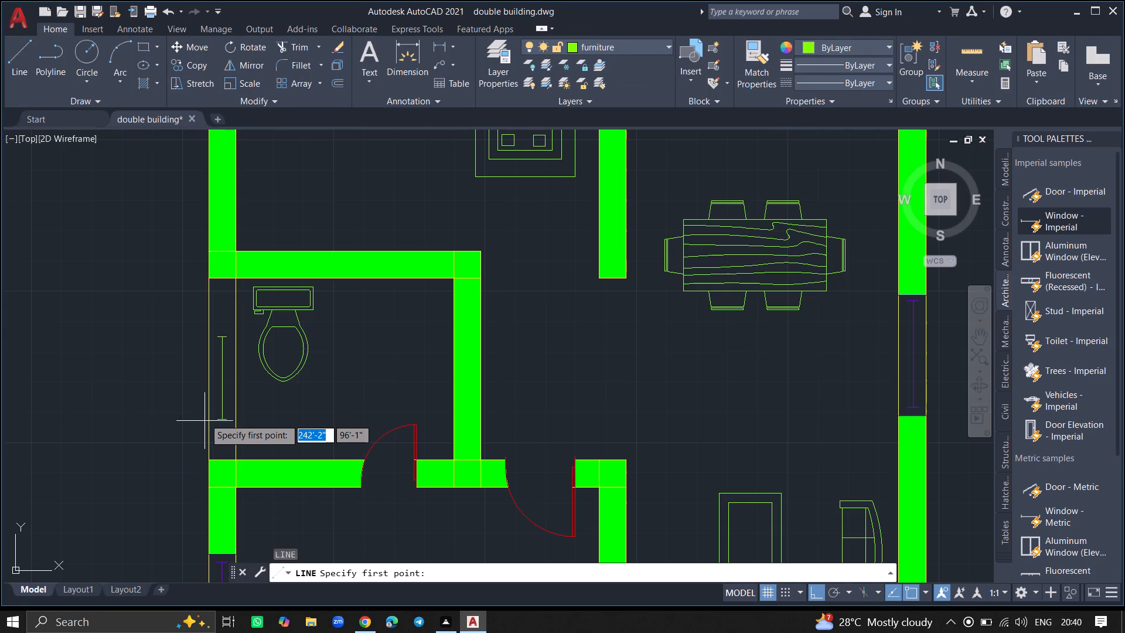
{"action": "scroll", "coordinate": [205, 415], "scroll_direction": "up", "scroll_amount": 3, "text": "ctrl"}
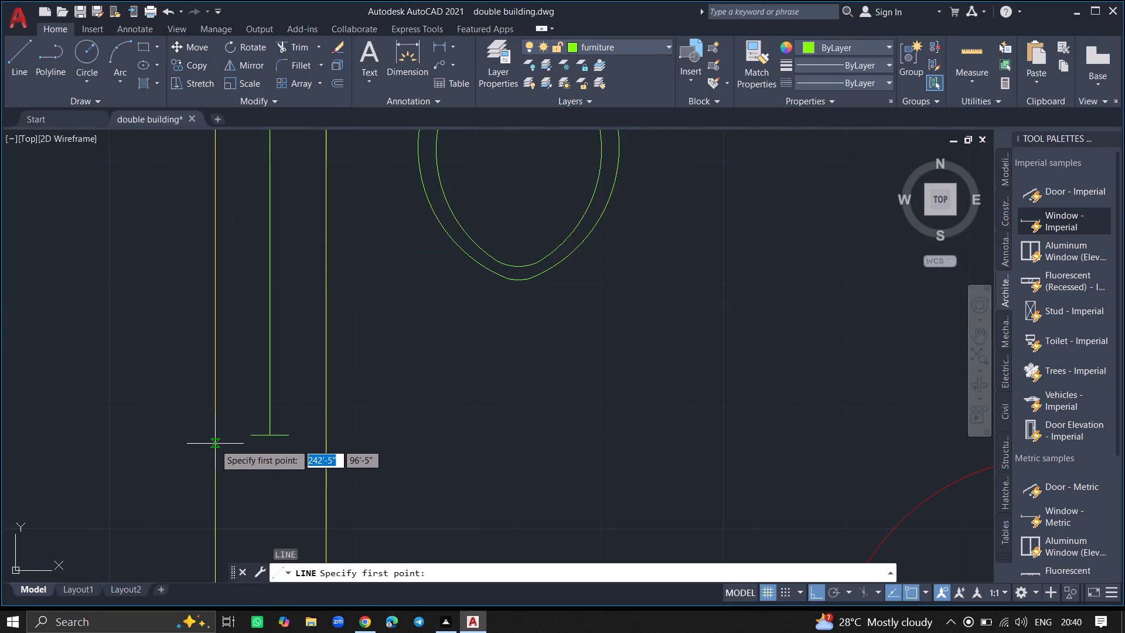
{"action": "left_click", "coordinate": [214, 444]}
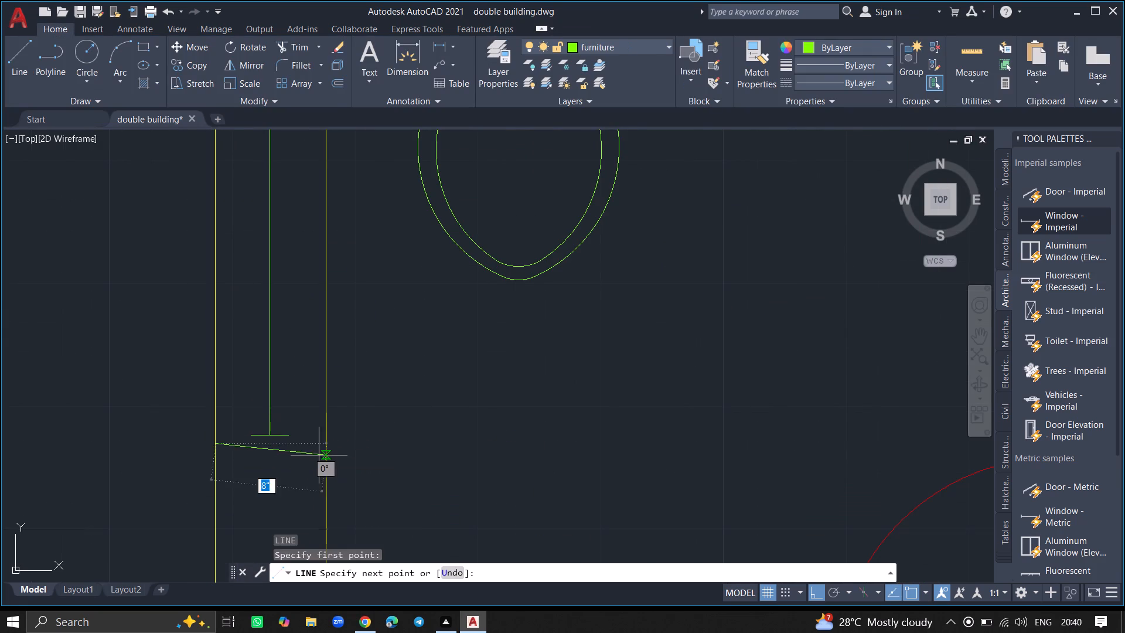
{"action": "left_click", "coordinate": [323, 447]}
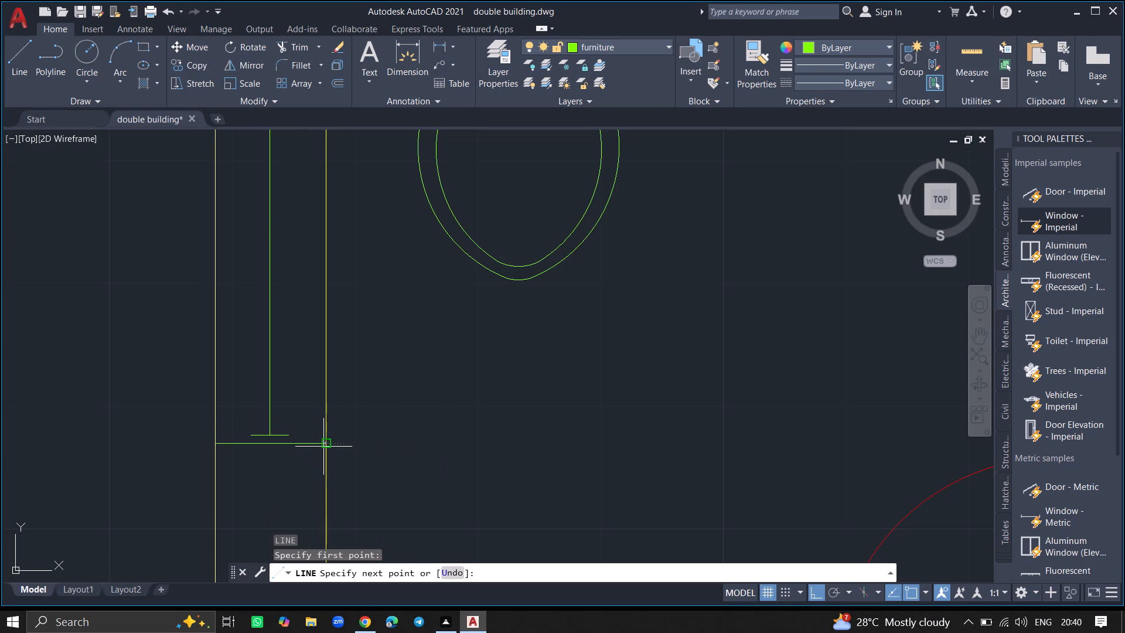
{"action": "key", "text": "Return"}
Draw a horizontal line across the bathroom's left outer wall just above the window.
{"action": "scroll", "coordinate": [323, 447], "scroll_direction": "down", "scroll_amount": 3, "text": "ctrl"}
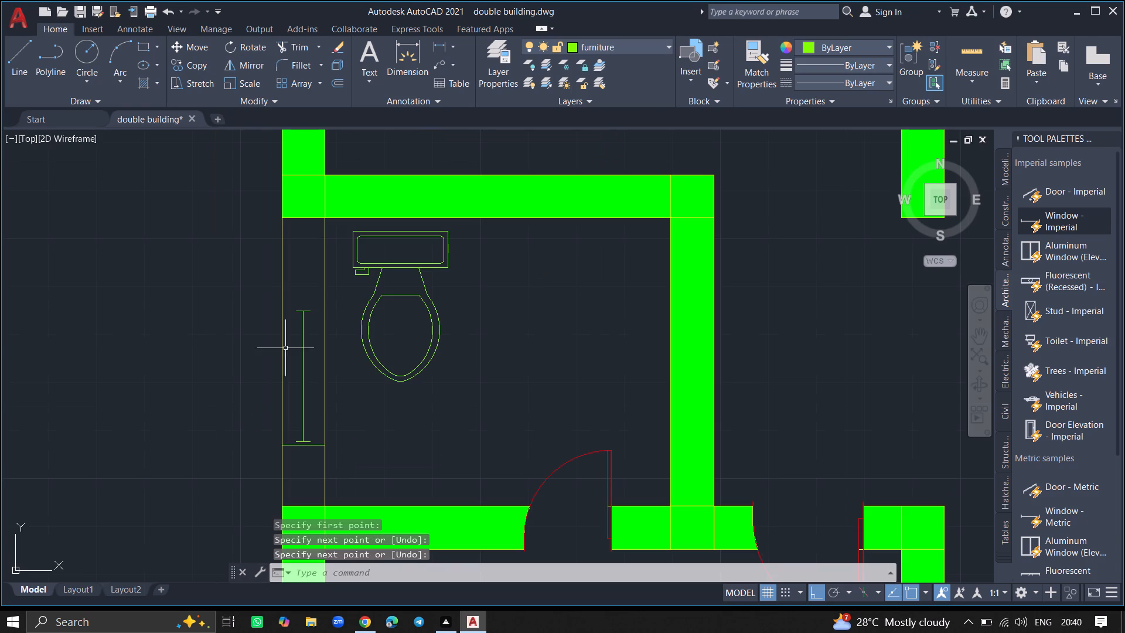
{"action": "scroll", "coordinate": [285, 306], "scroll_direction": "up", "scroll_amount": 2, "text": "ctrl"}
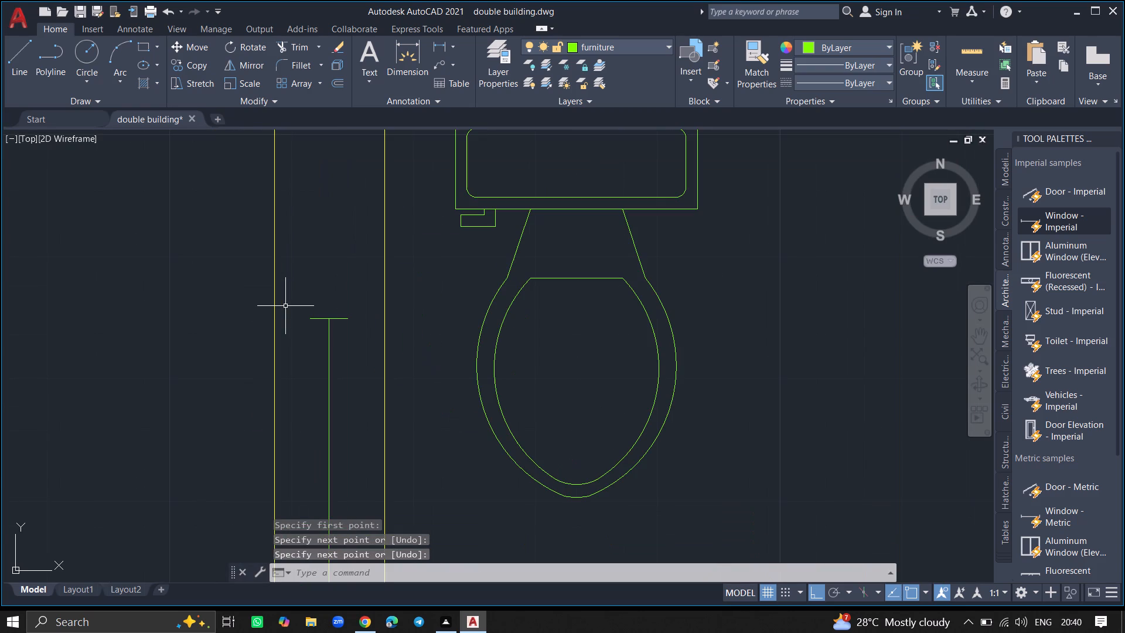
{"action": "key", "text": "l"}
{"action": "key", "text": "Return"}
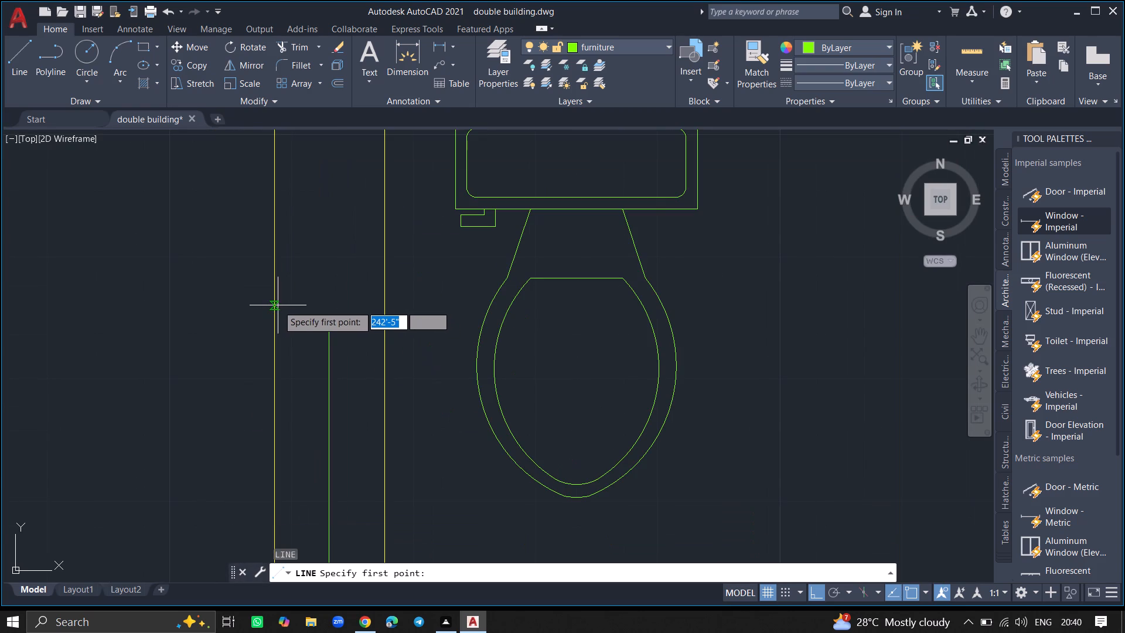
{"action": "left_click", "coordinate": [277, 305]}
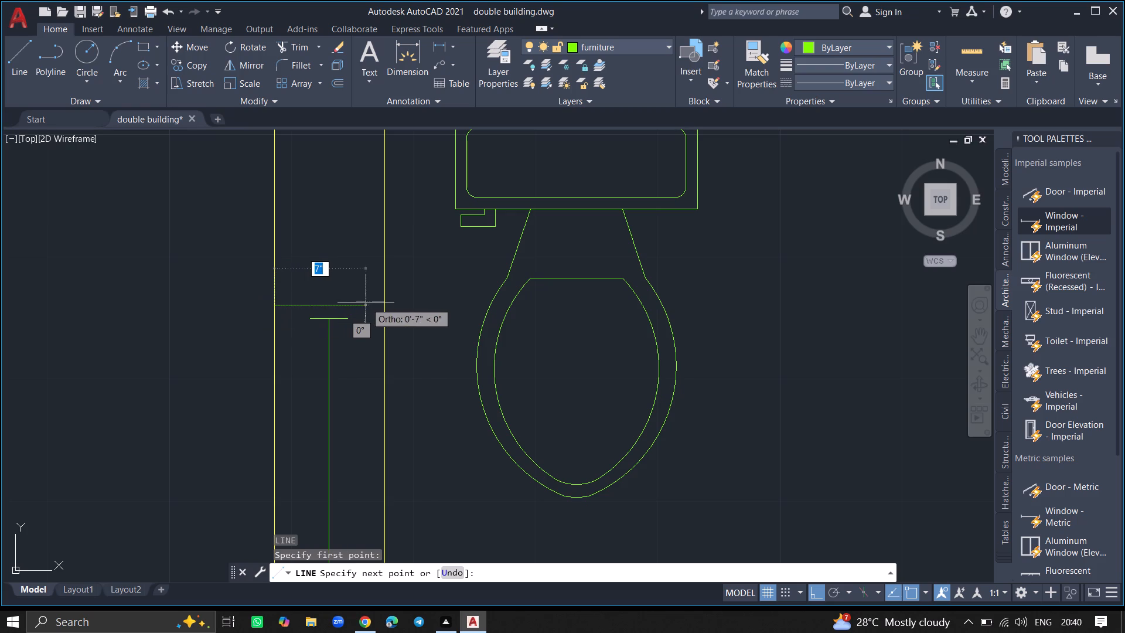
{"action": "left_click", "coordinate": [381, 308]}
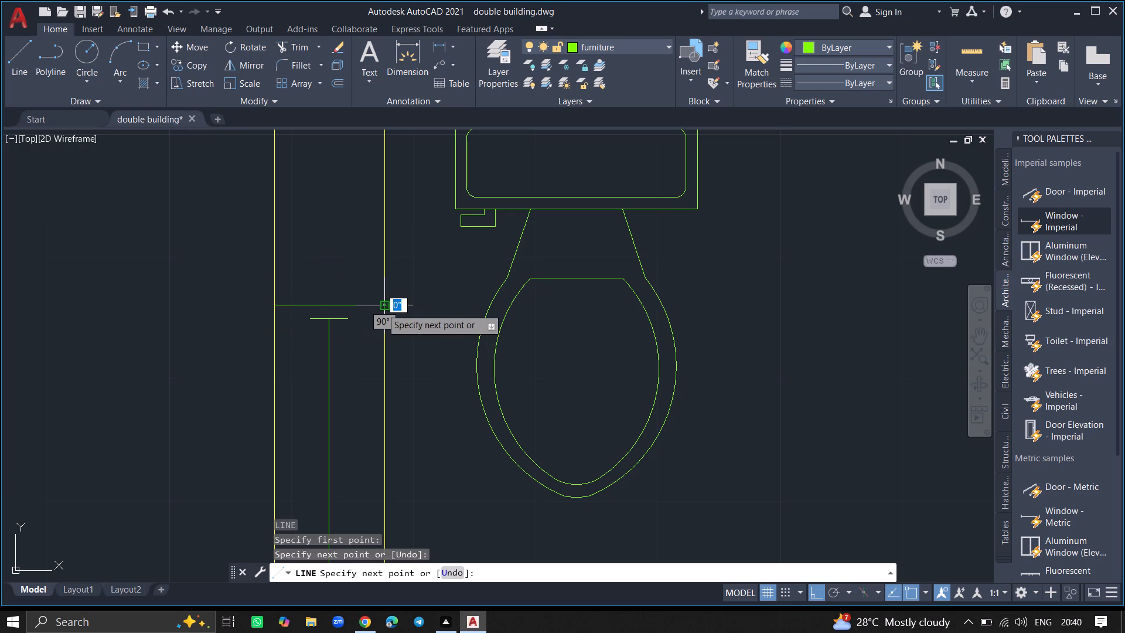
{"action": "key", "text": "Return"}
Hatch the bathroom's left outer wall above and below the window with solid green and finish the hatch.
{"action": "scroll", "coordinate": [350, 281], "scroll_direction": "down", "scroll_amount": 2, "text": "ctrl"}
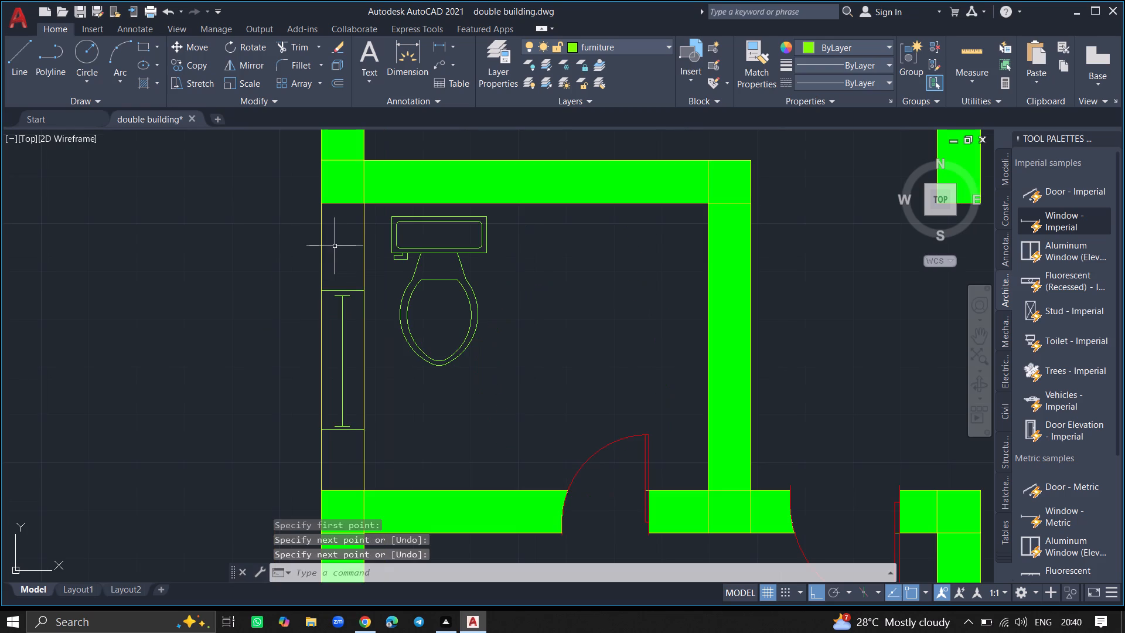
{"action": "key", "text": "h"}
{"action": "key", "text": "Return"}
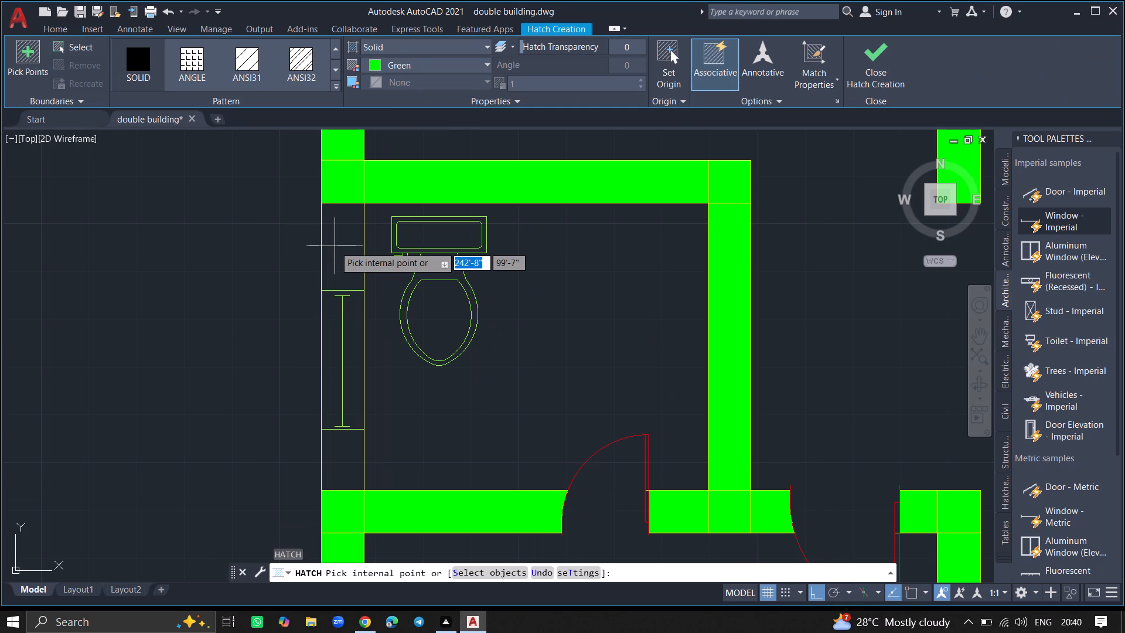
{"action": "left_click", "coordinate": [340, 248]}
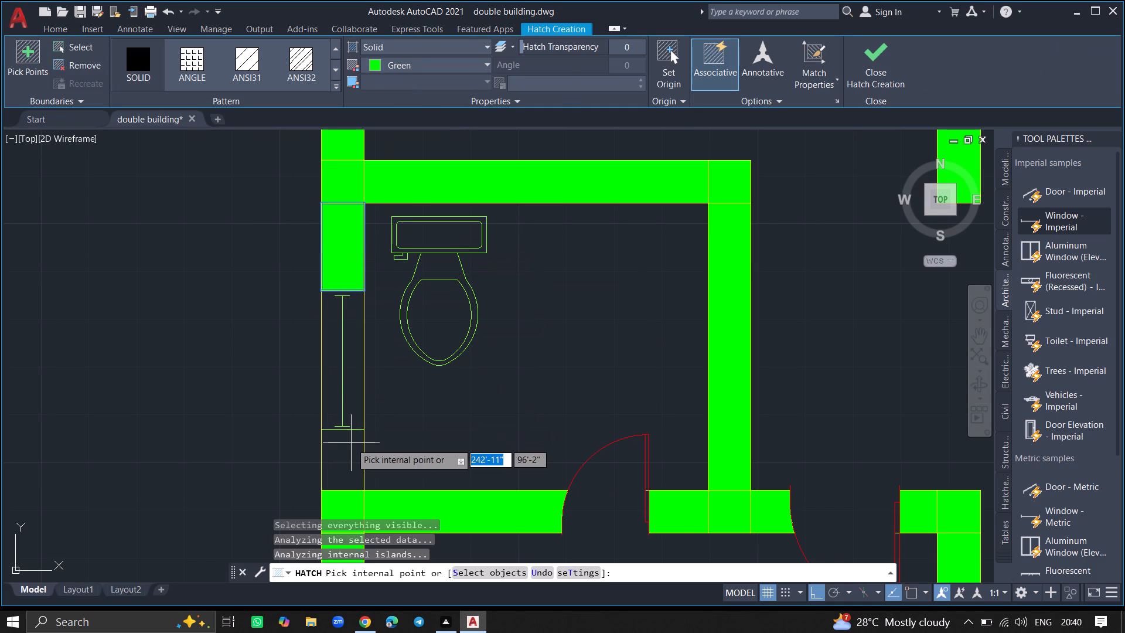
{"action": "left_click", "coordinate": [350, 443]}
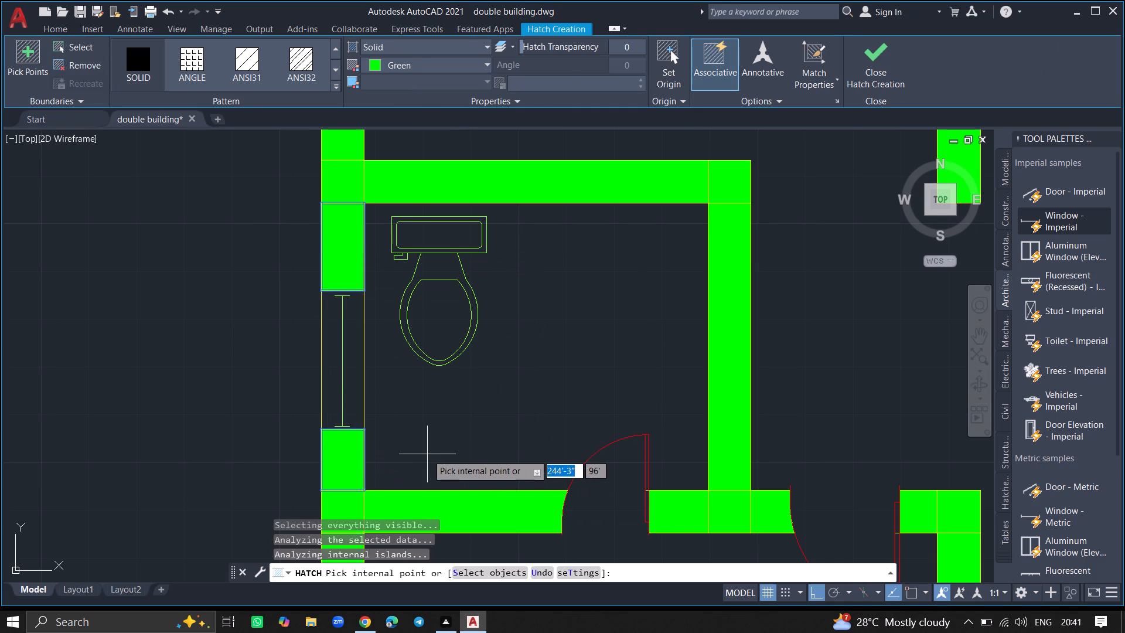
{"action": "key", "text": "Return"}
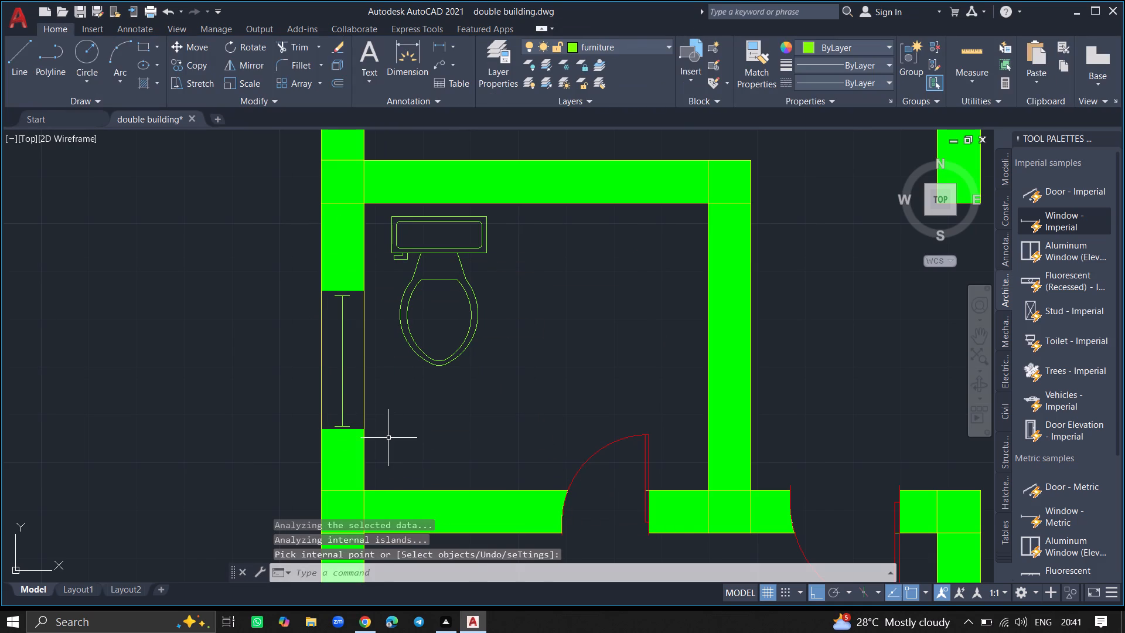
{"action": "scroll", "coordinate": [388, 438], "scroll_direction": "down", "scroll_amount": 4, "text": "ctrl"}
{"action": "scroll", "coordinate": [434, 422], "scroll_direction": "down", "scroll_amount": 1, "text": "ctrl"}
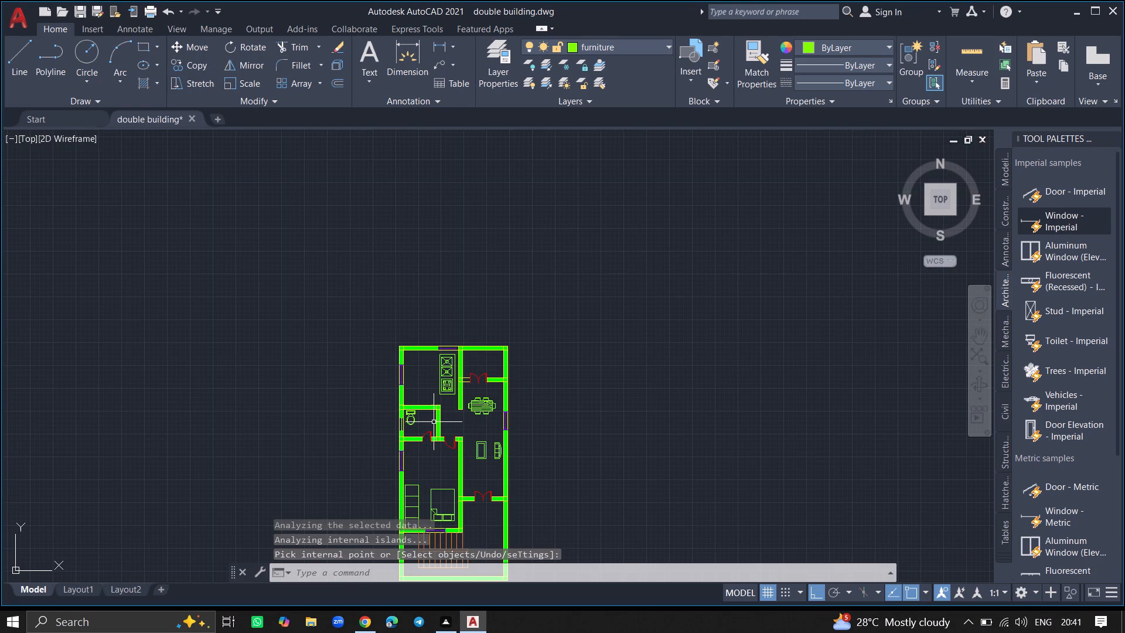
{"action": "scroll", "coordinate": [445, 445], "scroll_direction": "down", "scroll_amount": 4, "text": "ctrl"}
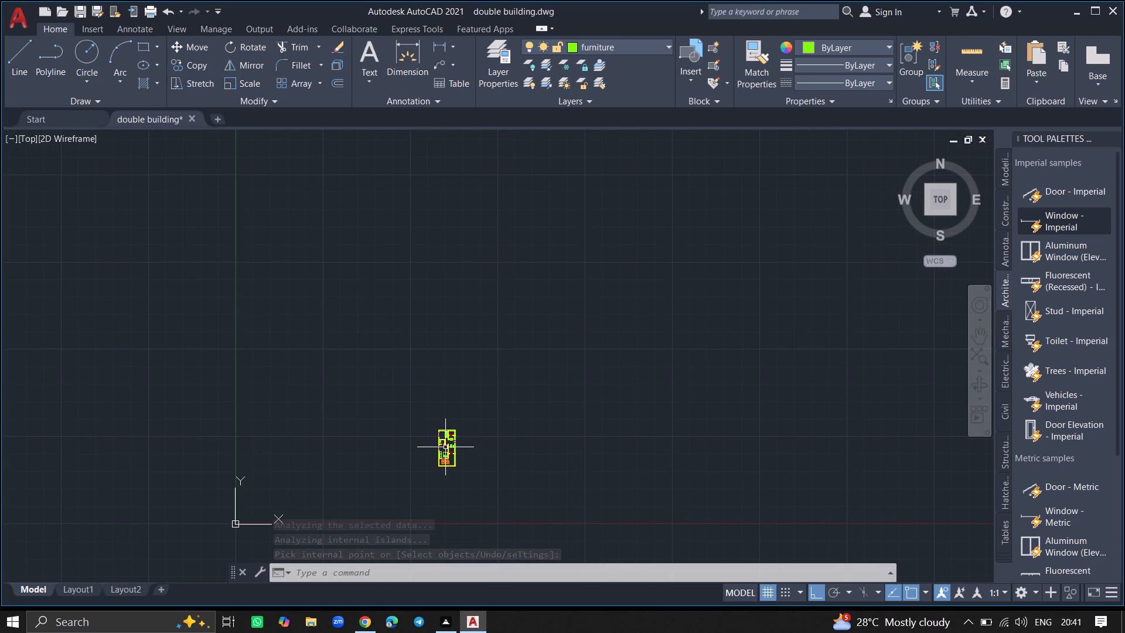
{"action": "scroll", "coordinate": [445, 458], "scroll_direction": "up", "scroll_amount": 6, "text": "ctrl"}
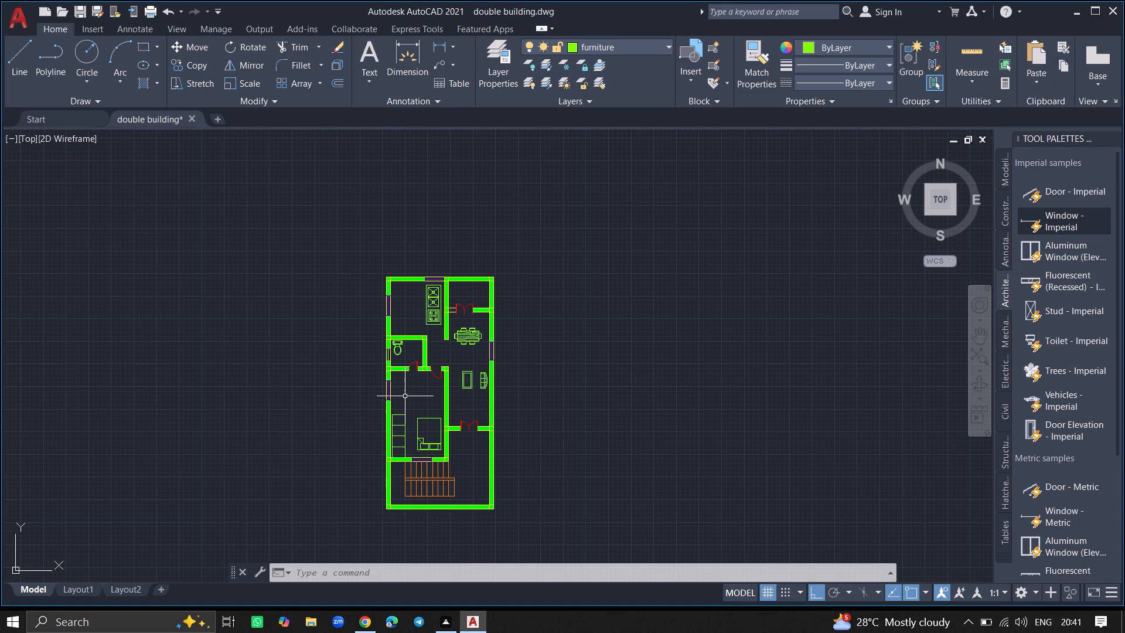
Close the tool palettes and make the text layer the current layer.
{"action": "scroll", "coordinate": [405, 396], "scroll_direction": "up", "scroll_amount": 2, "text": "ctrl"}
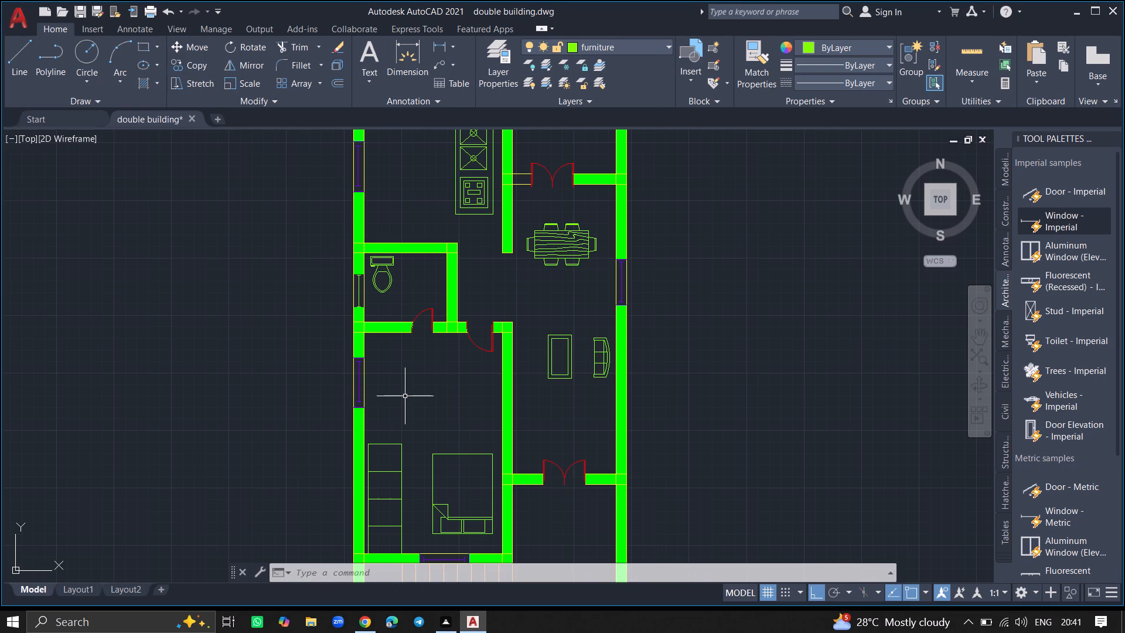
{"action": "scroll", "coordinate": [427, 405], "scroll_direction": "down", "scroll_amount": 1, "text": "ctrl"}
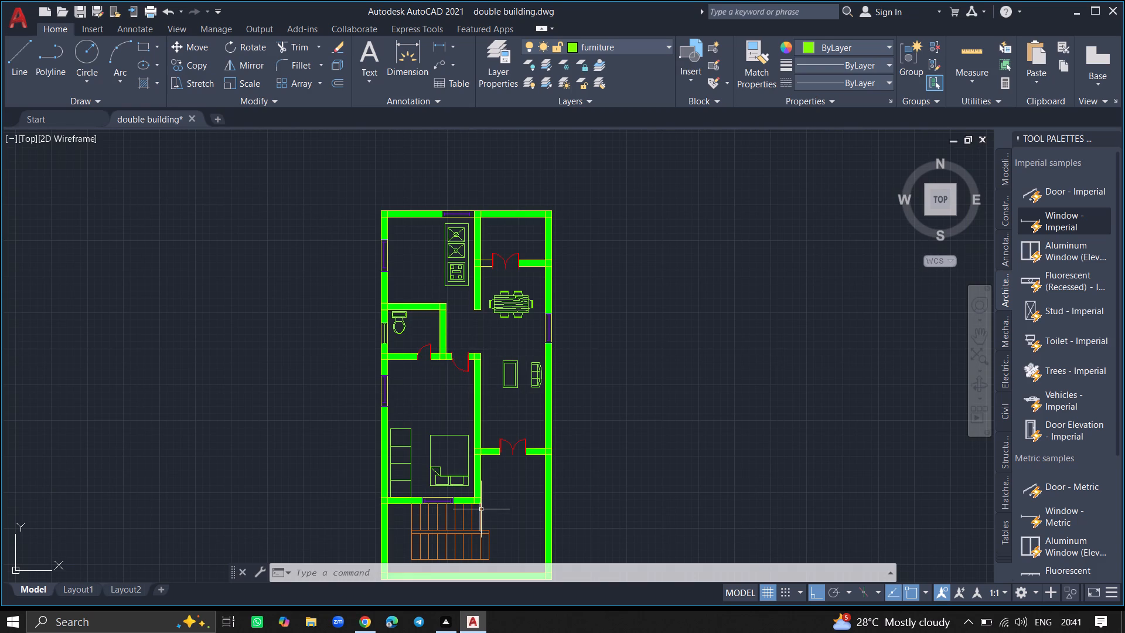
{"action": "double_click", "coordinate": [488, 84]}
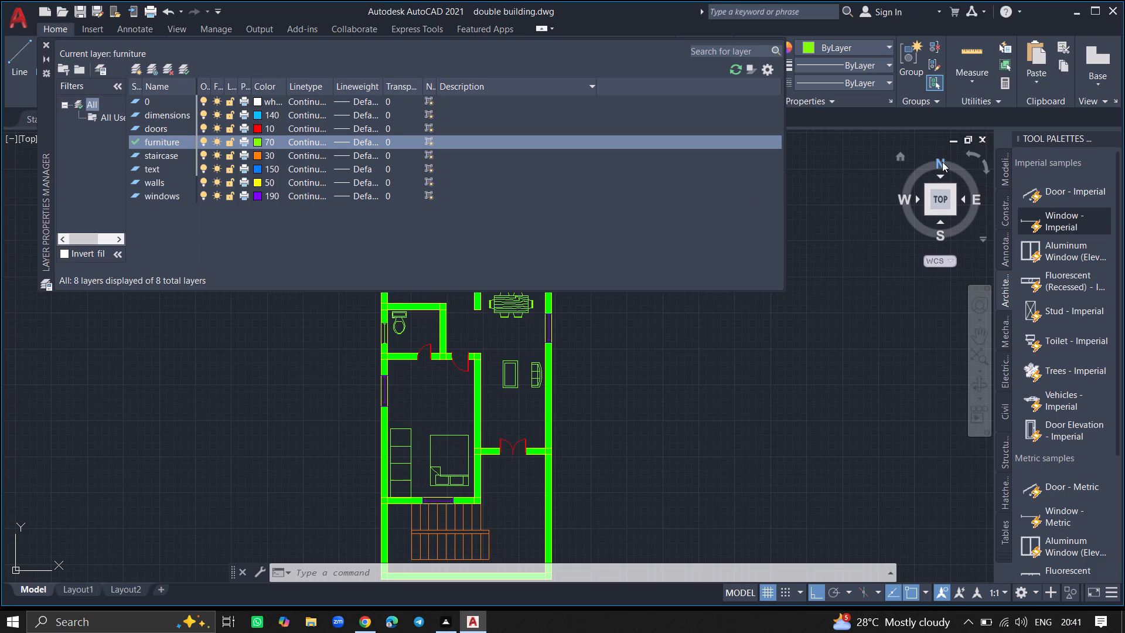
{"action": "left_click", "coordinate": [1112, 138]}
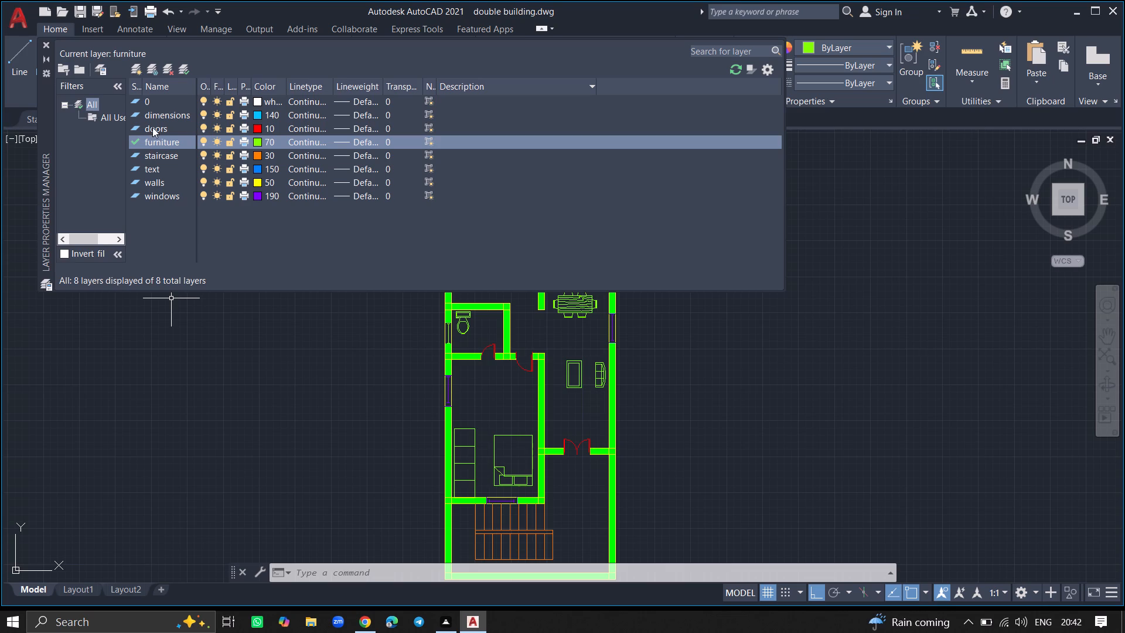
{"action": "double_click", "coordinate": [151, 165]}
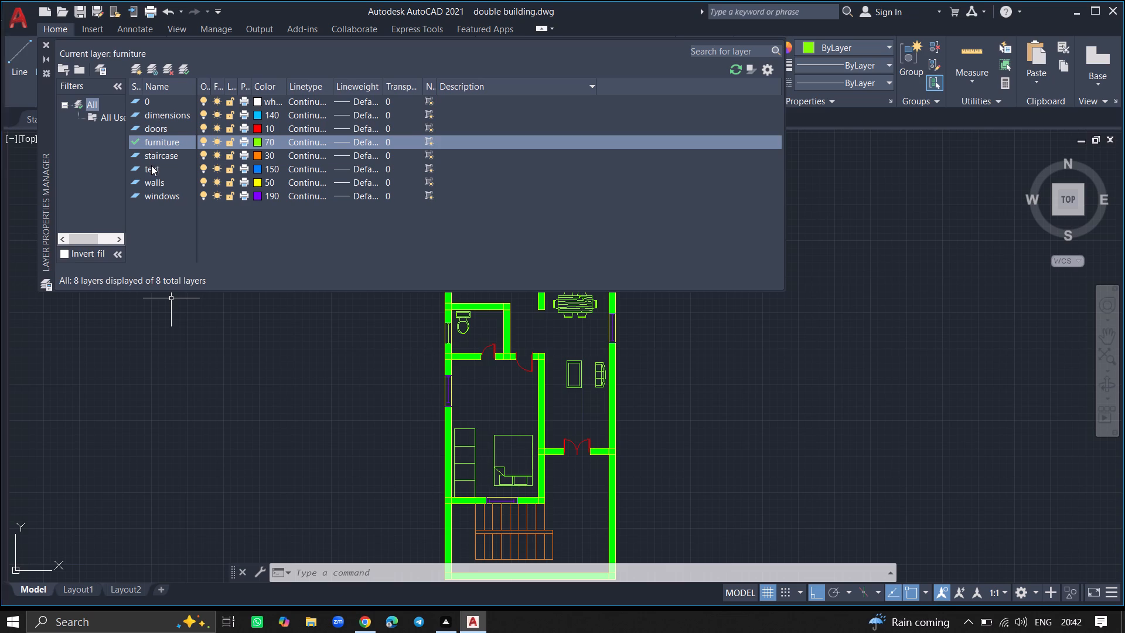
{"action": "left_click", "coordinate": [44, 42]}
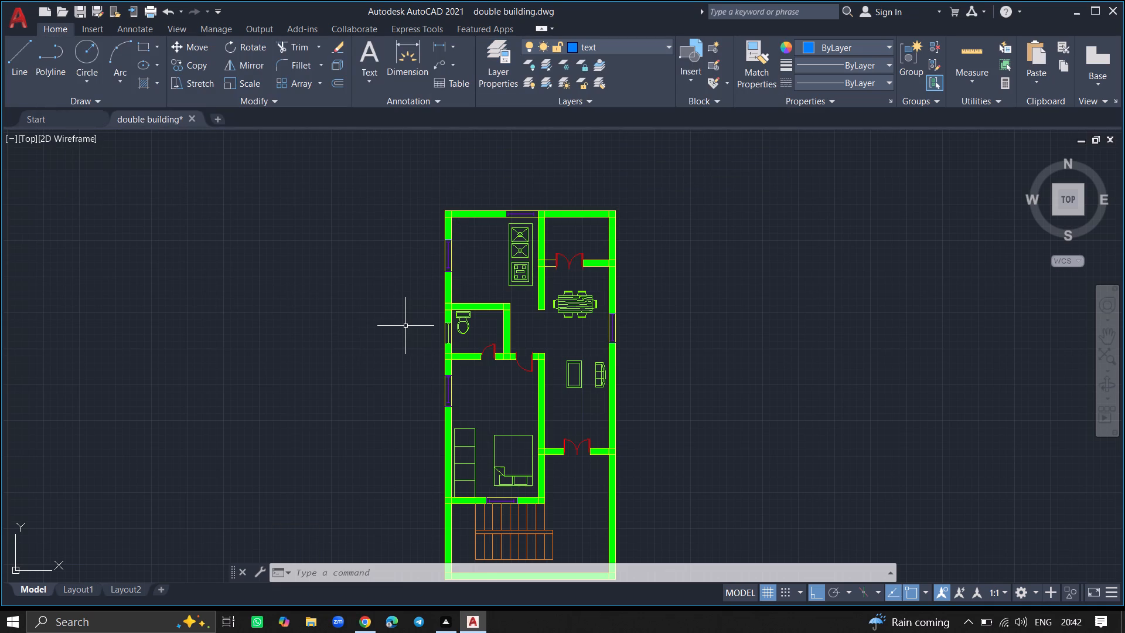
Add a multiline text label in the kitchen, beside the counter, reading KITCHEN with 10' X 10' on the second line.
{"action": "type", "text": "mtext"}
{"action": "key", "text": "Return"}
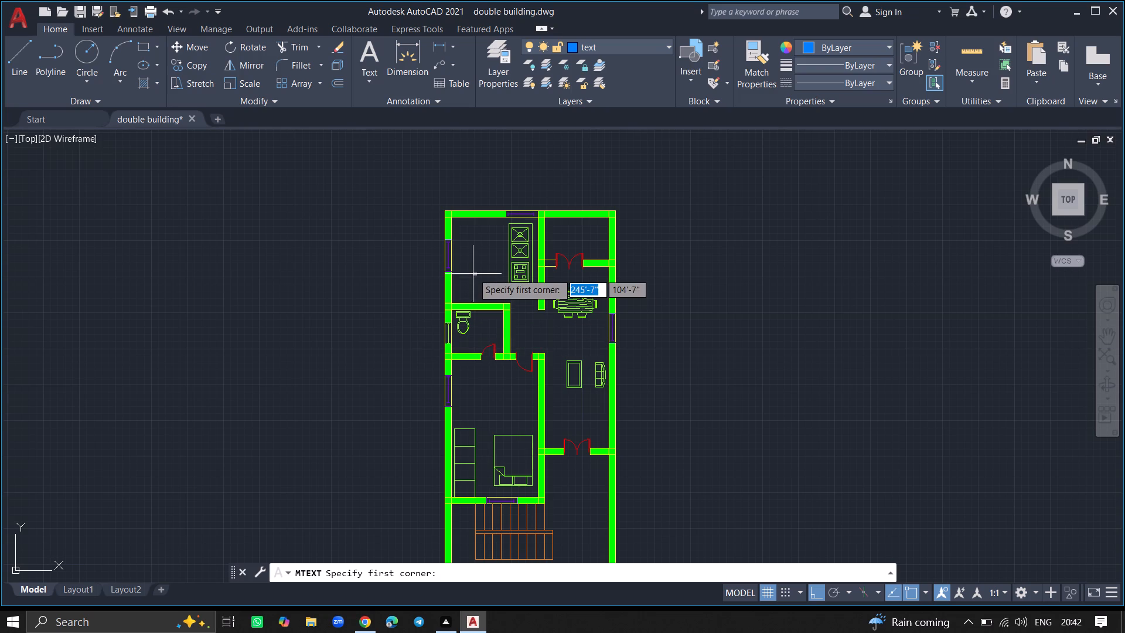
{"action": "scroll", "coordinate": [471, 270], "scroll_direction": "up", "scroll_amount": 6, "text": "ctrl"}
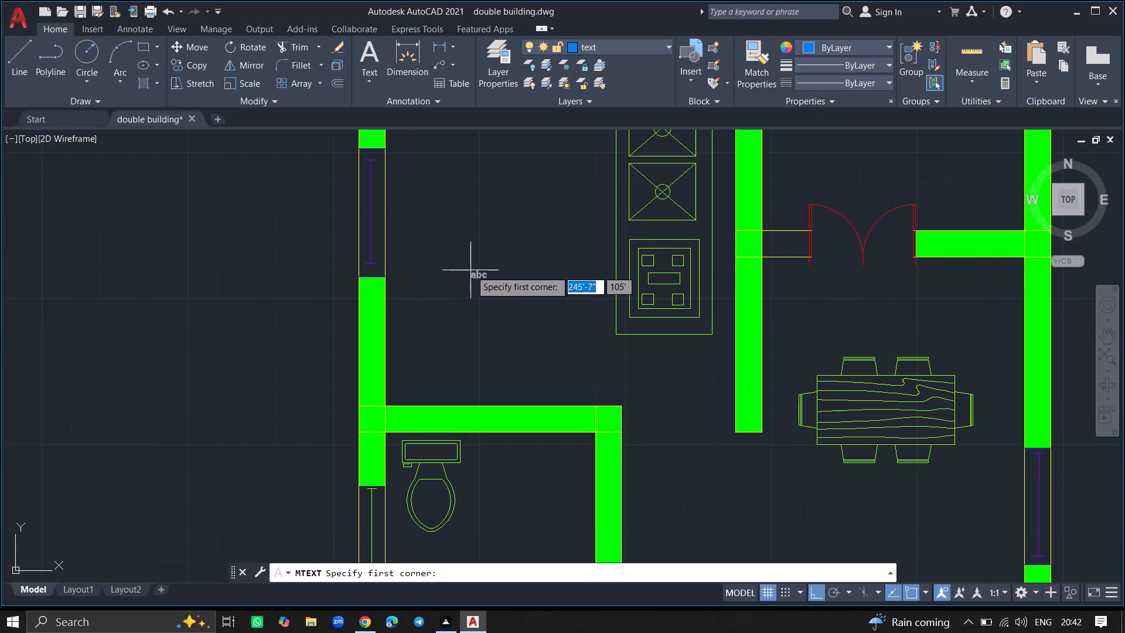
{"action": "scroll", "coordinate": [471, 270], "scroll_direction": "down", "scroll_amount": 2, "text": "ctrl"}
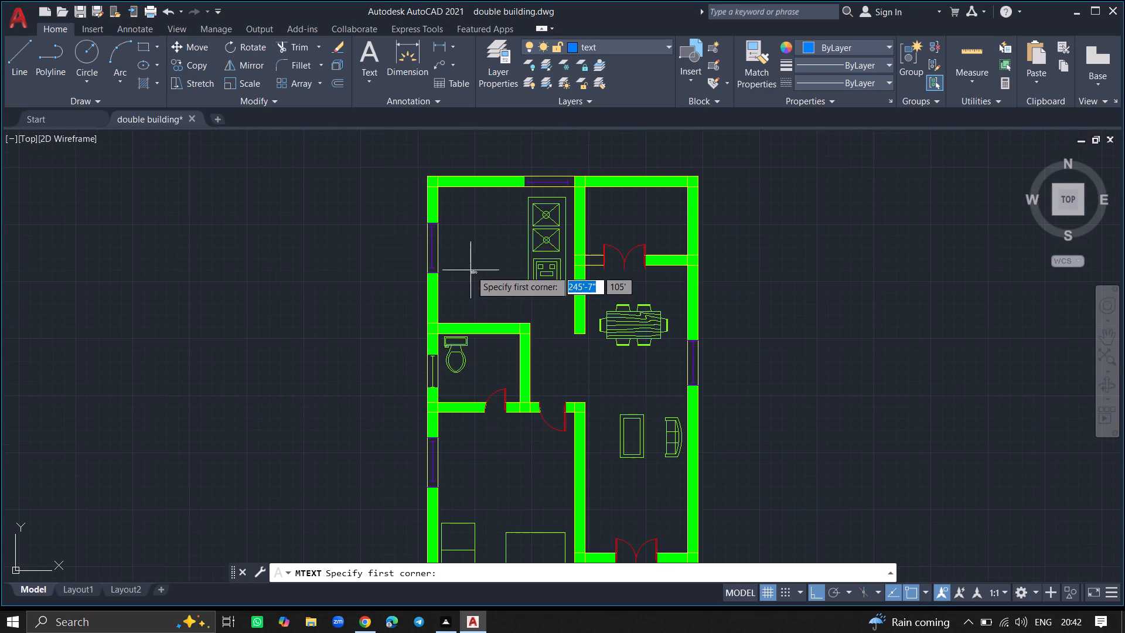
{"action": "left_click", "coordinate": [454, 237]}
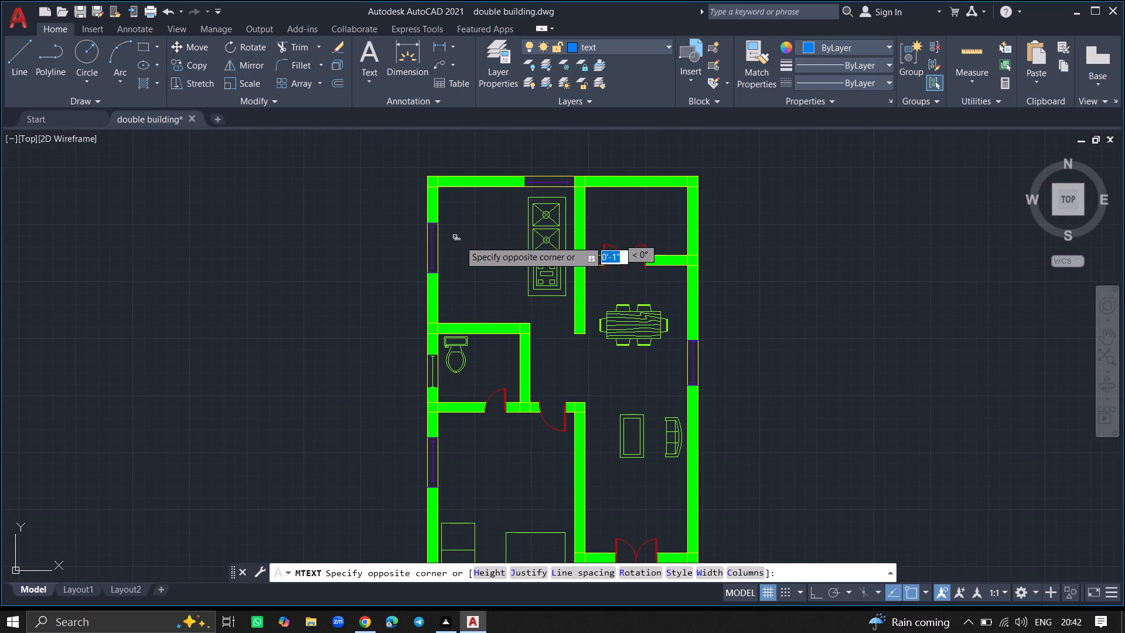
{"action": "left_click", "coordinate": [509, 249]}
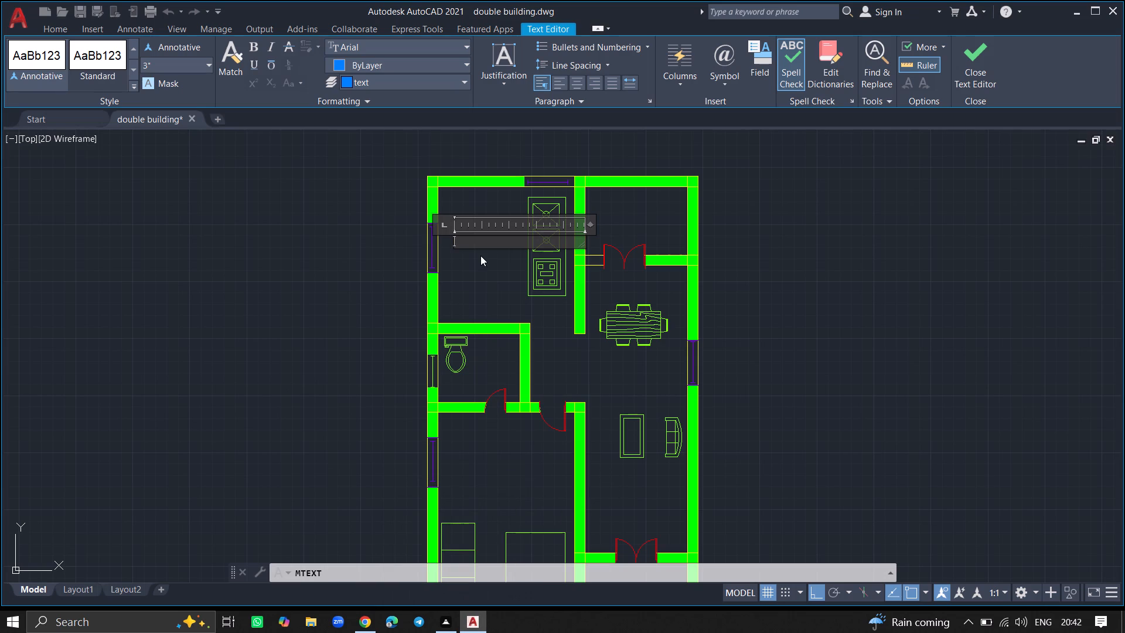
{"action": "type", "text": "kitchen"}
{"action": "key", "text": "Return"}
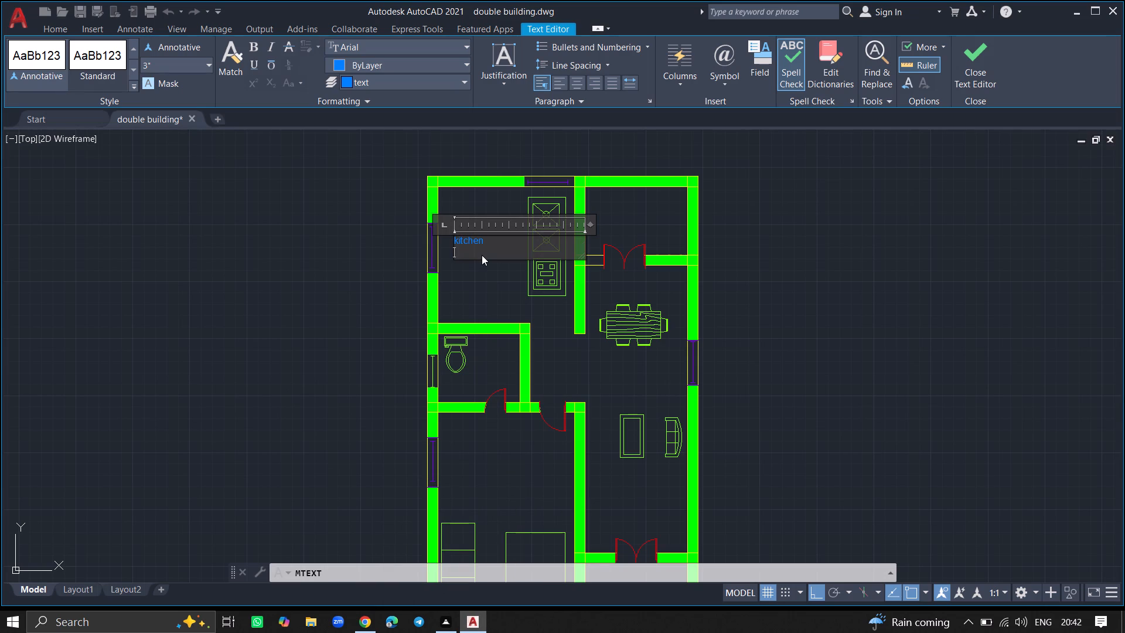
{"action": "key", "text": "BackSpace"}
{"action": "key", "text": "BackSpace"}
{"action": "key", "text": "BackSpace"}
{"action": "key", "text": "BackSpace"}
{"action": "key", "text": "BackSpace"}
{"action": "key", "text": "BackSpace"}
{"action": "key", "text": "BackSpace"}
{"action": "key", "text": "BackSpace"}
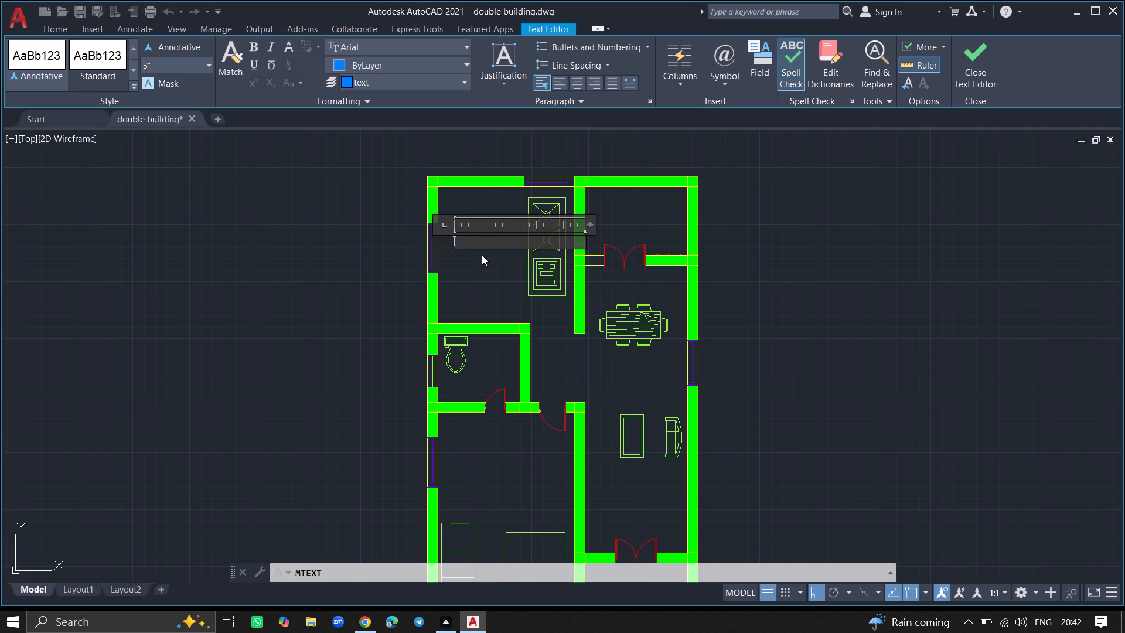
{"action": "type", "text": "KITCHEN"}
{"action": "key", "text": "Return"}
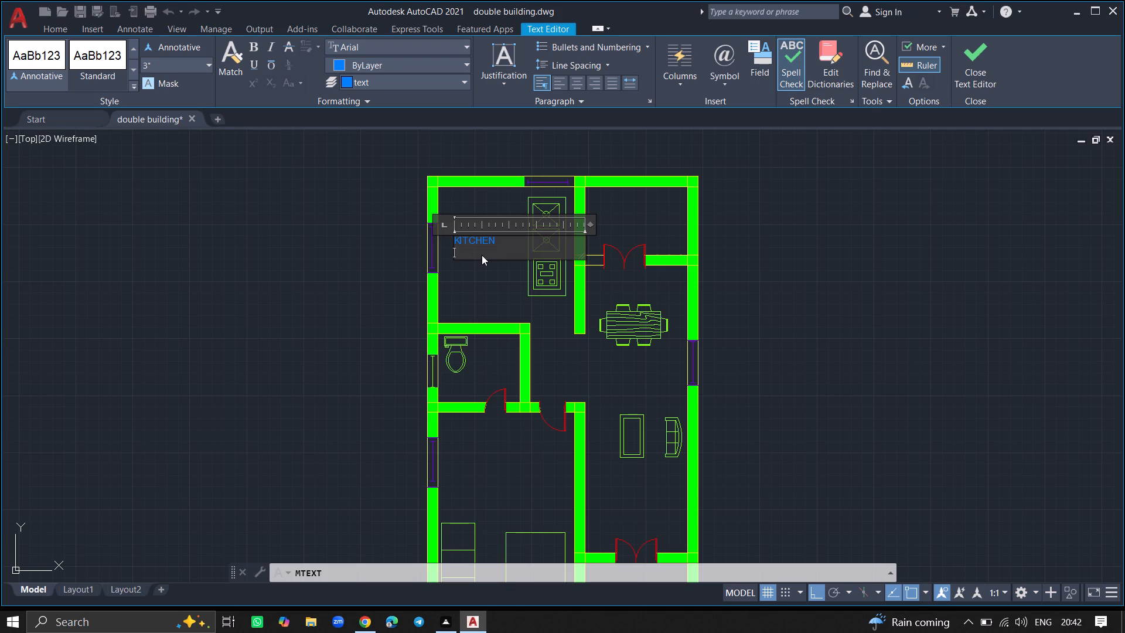
{"action": "type", "text": "10"}
{"action": "key", "text": "apostrophe"}
{"action": "key", "text": "space"}
{"action": "type", "text": "X 1"}
{"action": "type", "text": "0'"}
{"action": "left_click", "coordinate": [475, 290]}
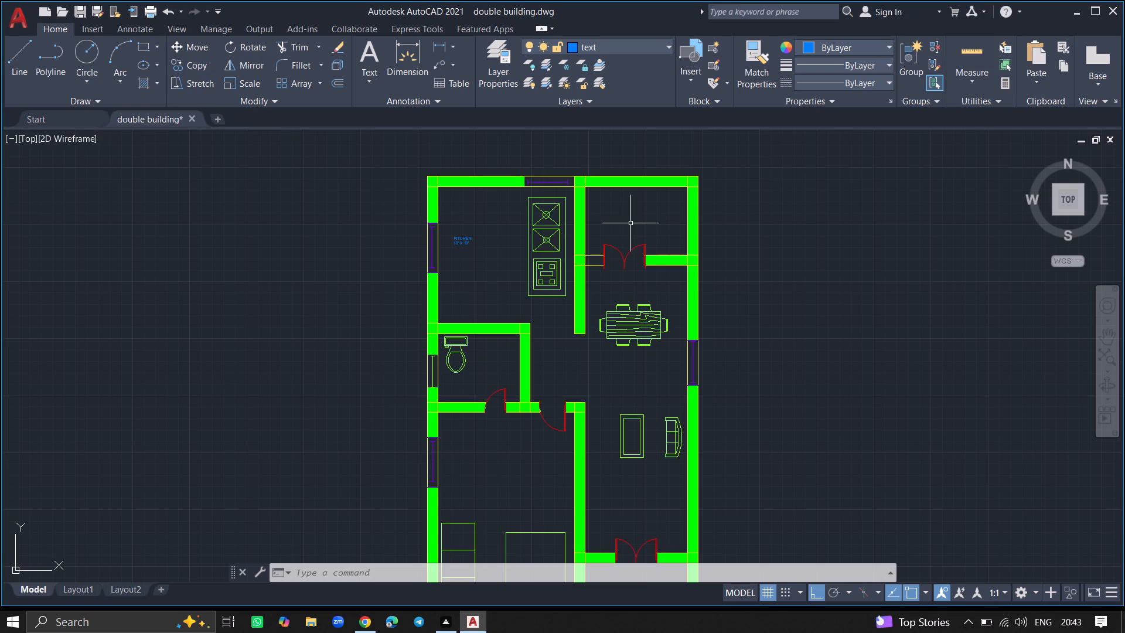
Add a multiline text label in the small room beside the kitchen reading PUJA with 7' 6" X 5' on the second line.
{"action": "type", "text": "MTEXT"}
{"action": "key", "text": "Return"}
{"action": "scroll", "coordinate": [630, 223], "scroll_direction": "up", "scroll_amount": 2, "text": "ctrl"}
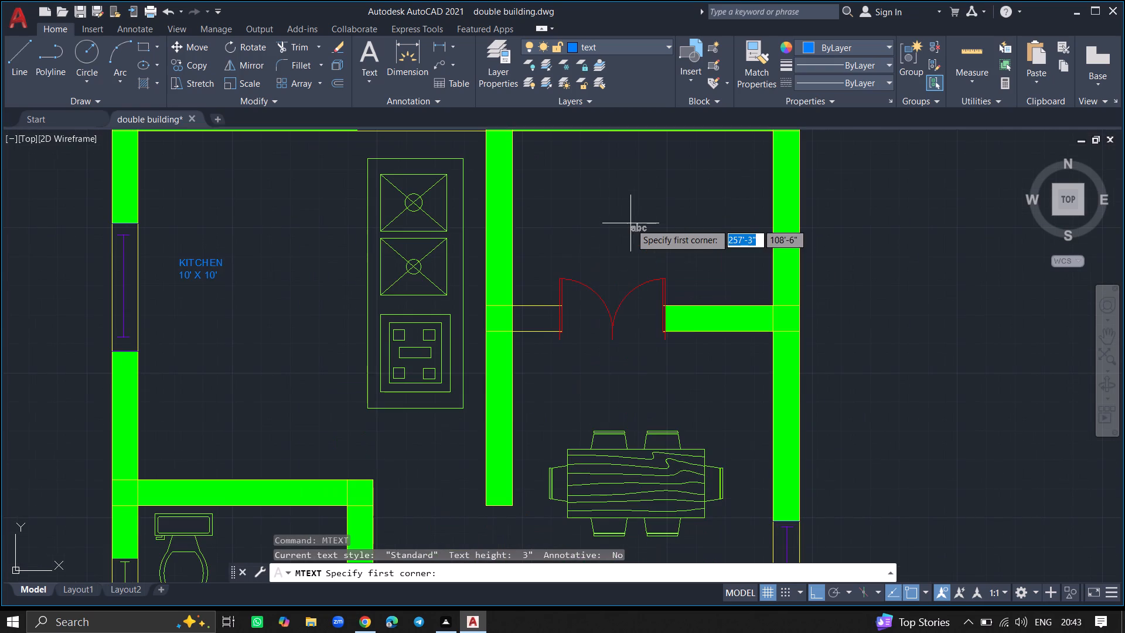
{"action": "left_click", "coordinate": [581, 190]}
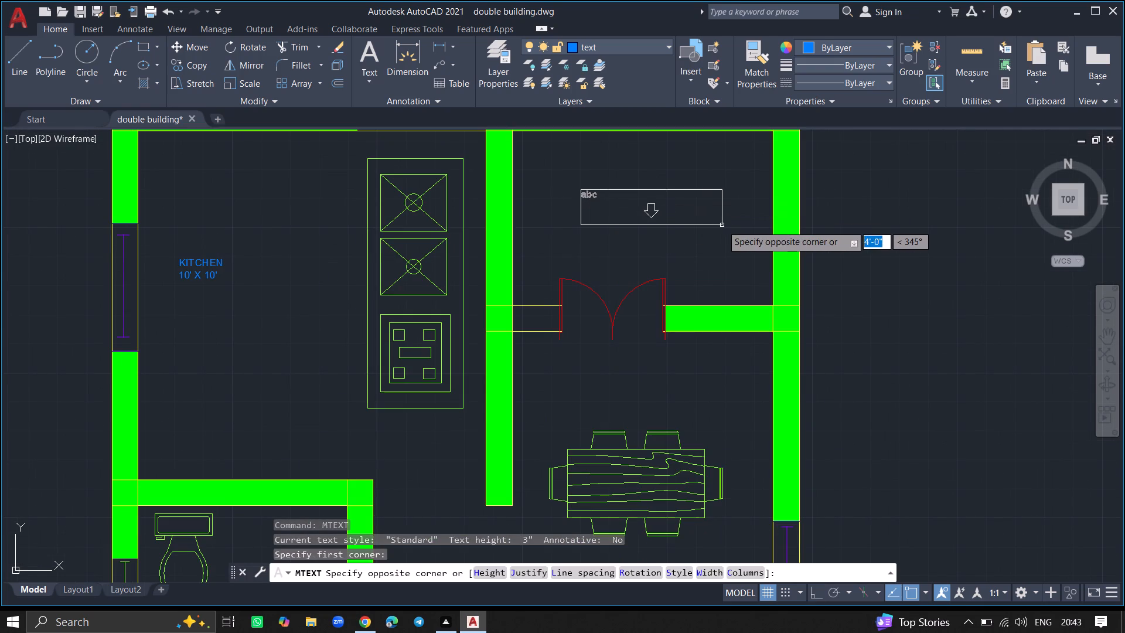
{"action": "left_click", "coordinate": [723, 225]}
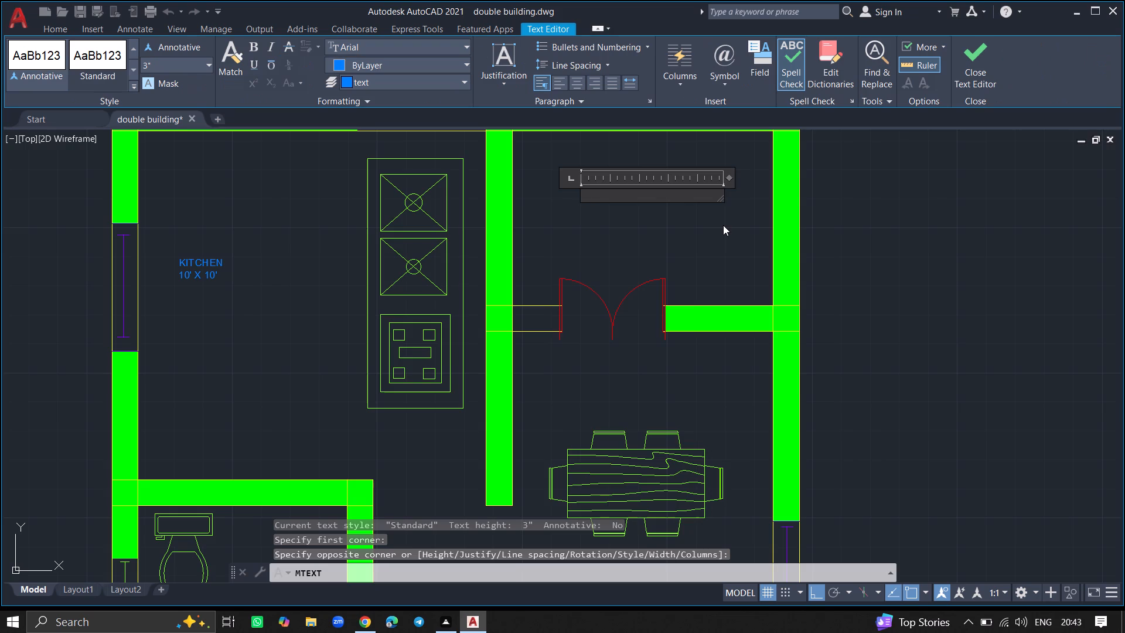
{"action": "type", "text": "PUJA"}
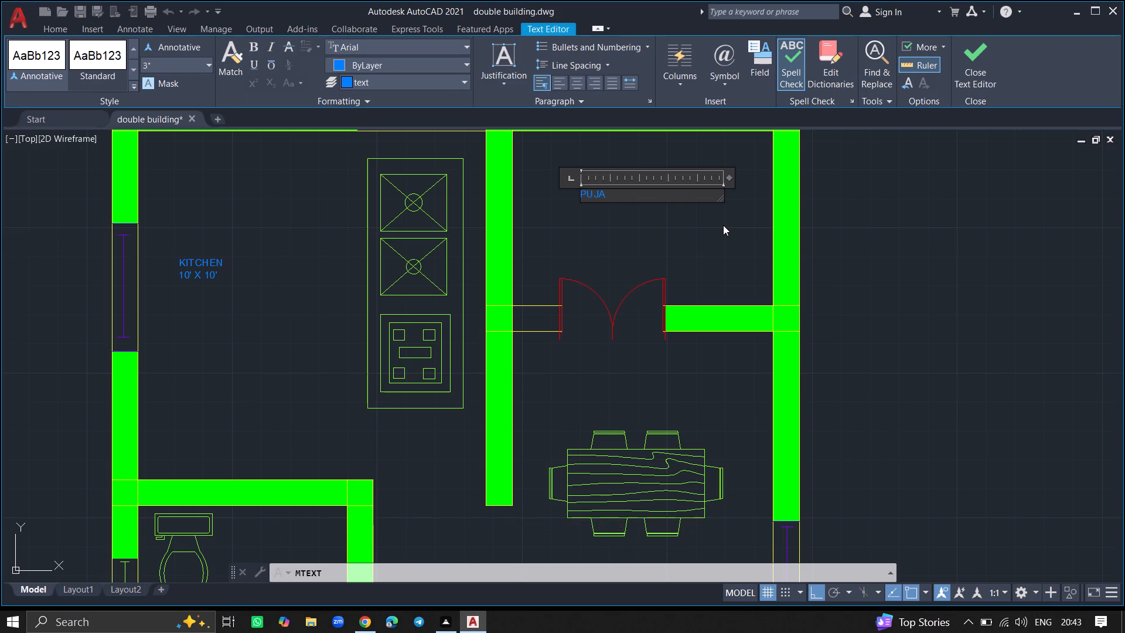
{"action": "key", "text": "Return"}
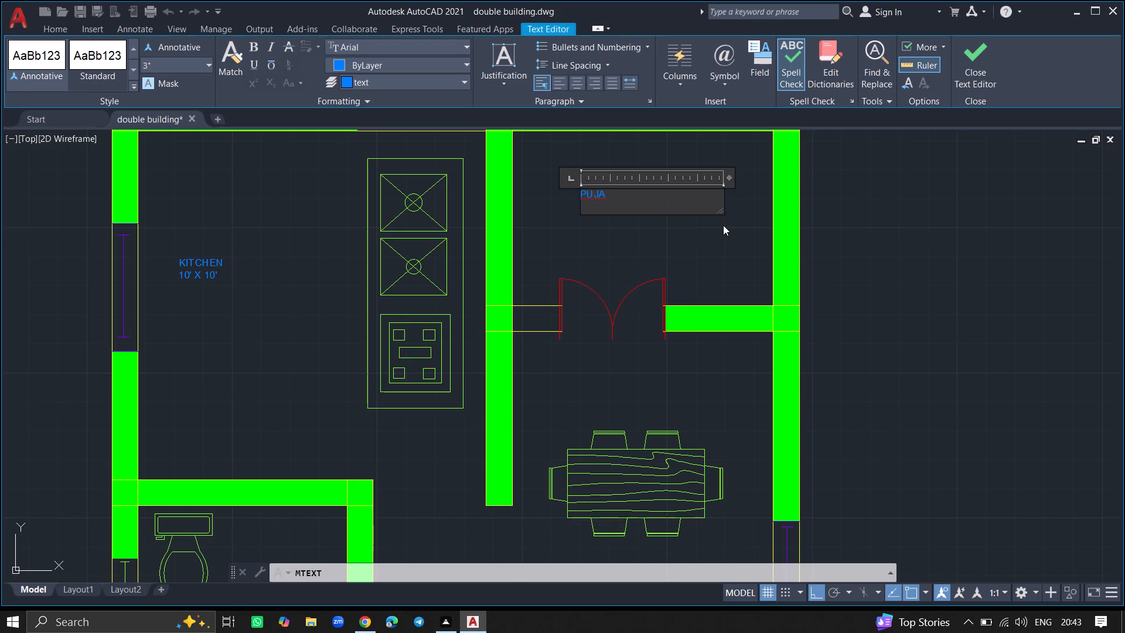
{"action": "key", "text": "7"}
{"action": "key", "text": "apostrophe"}
{"action": "key", "text": "space"}
{"action": "type", "text": "6"}
{"action": "type", "text": "\" X"}
{"action": "key", "text": "space"}
{"action": "type", "text": "5'"}
{"action": "left_click", "coordinate": [722, 248]}
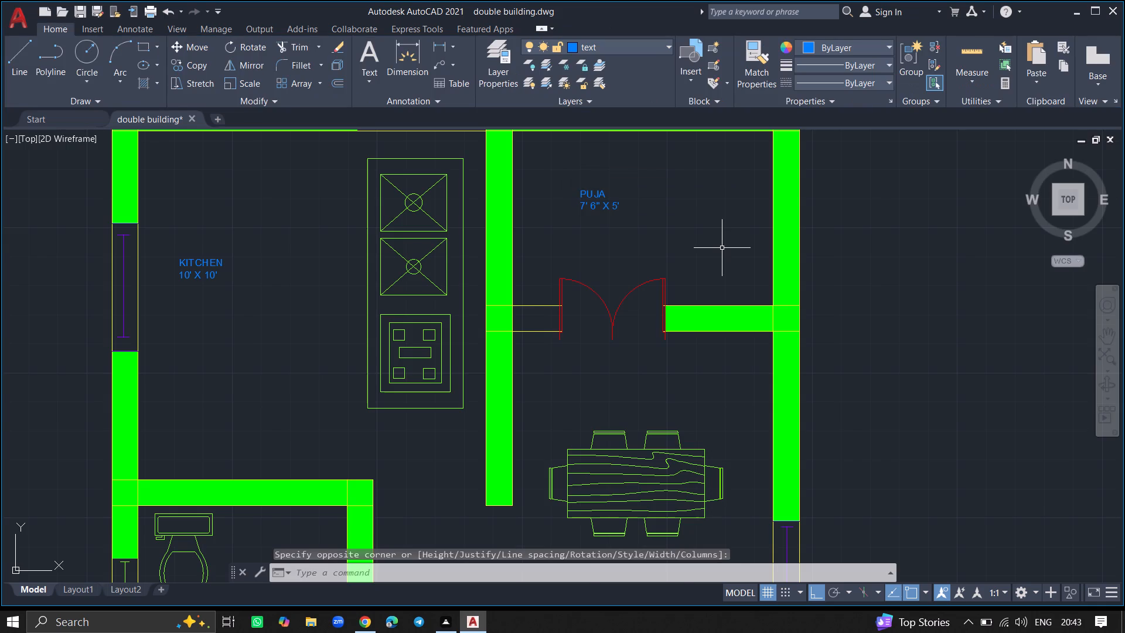
Start a multiline text label for the open dining and living area.
{"action": "scroll", "coordinate": [722, 248], "scroll_direction": "down", "scroll_amount": 4, "text": "ctrl"}
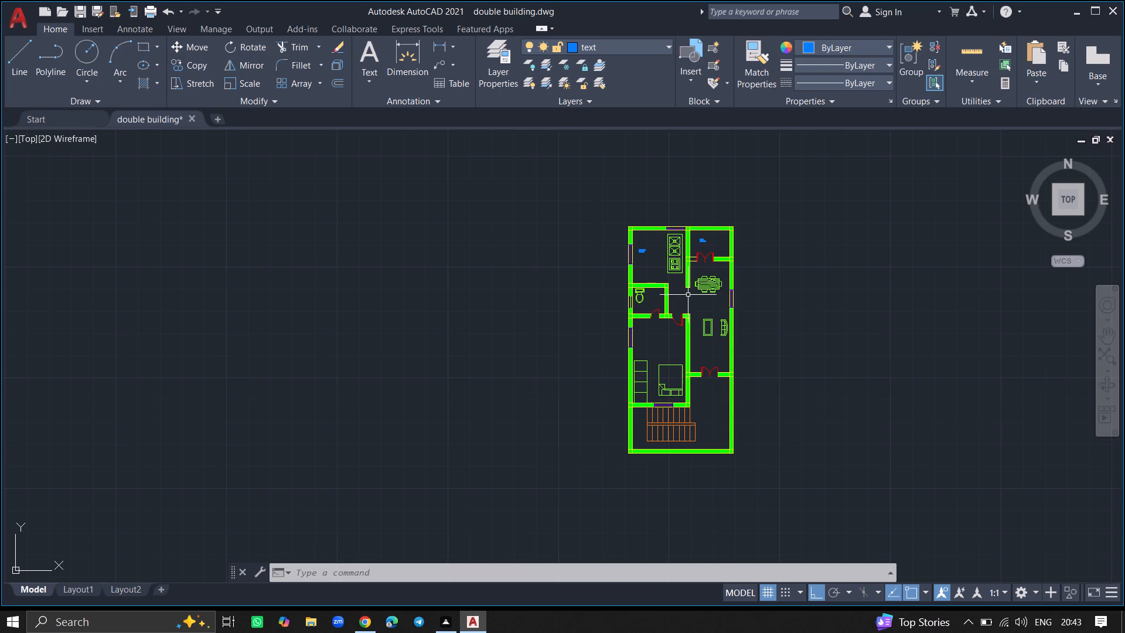
{"action": "scroll", "coordinate": [695, 296], "scroll_direction": "up", "scroll_amount": 6, "text": "ctrl"}
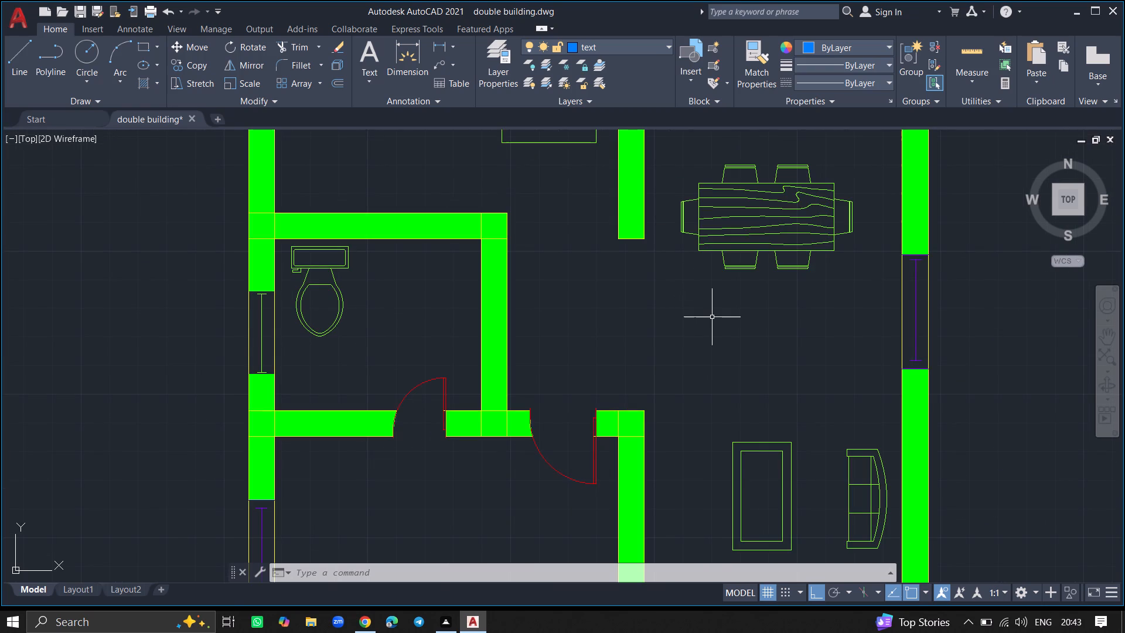
{"action": "type", "text": "MTEXT"}
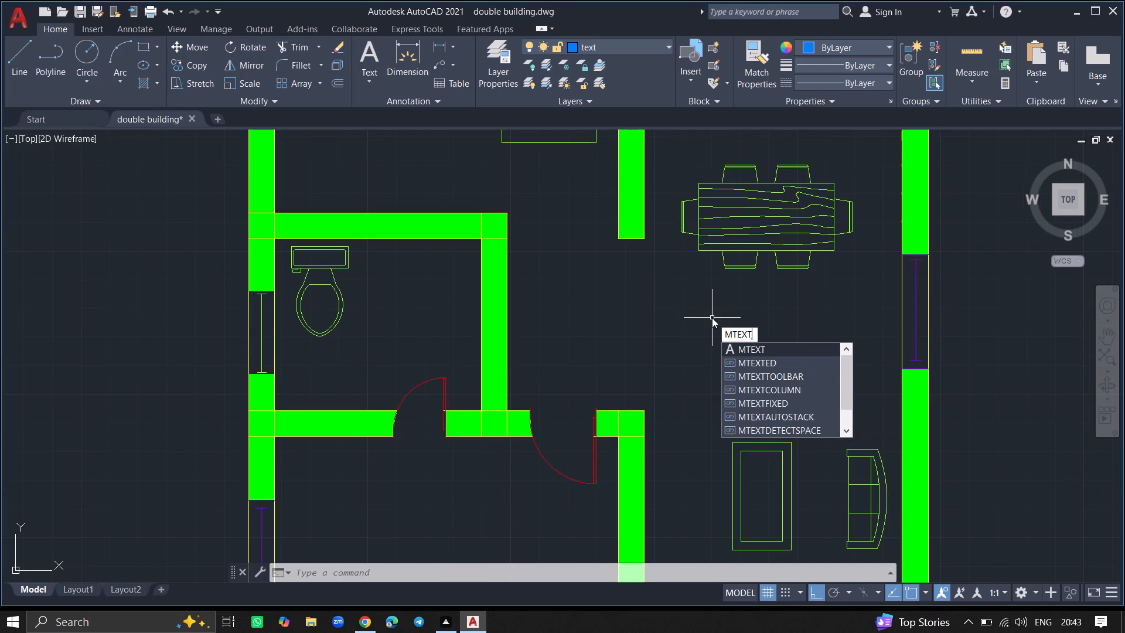
{"action": "key", "text": "Return"}
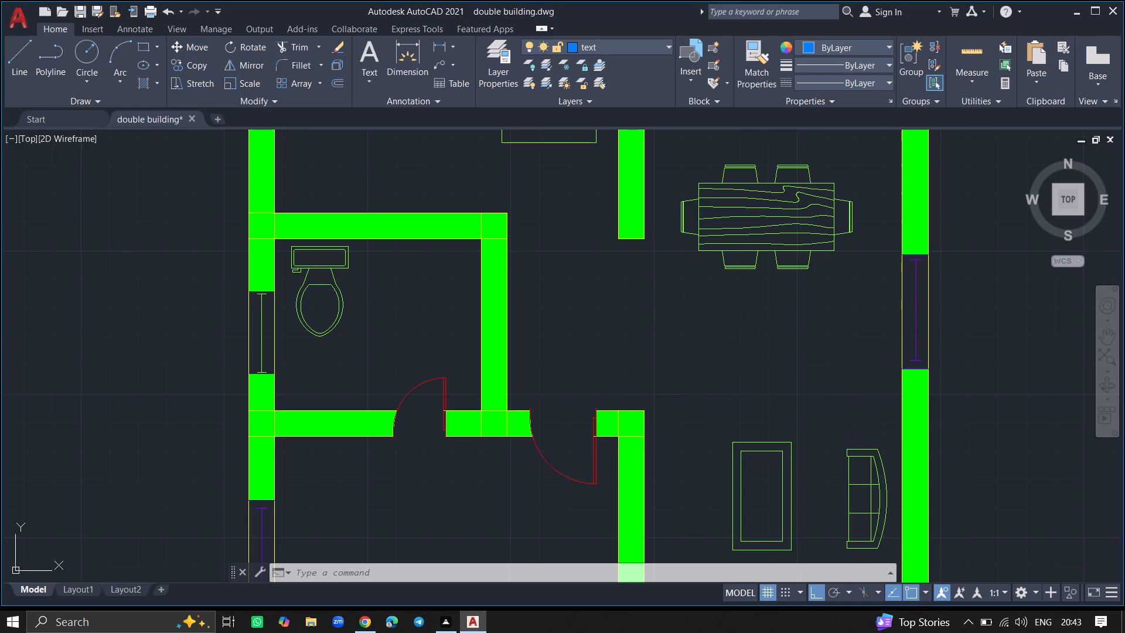
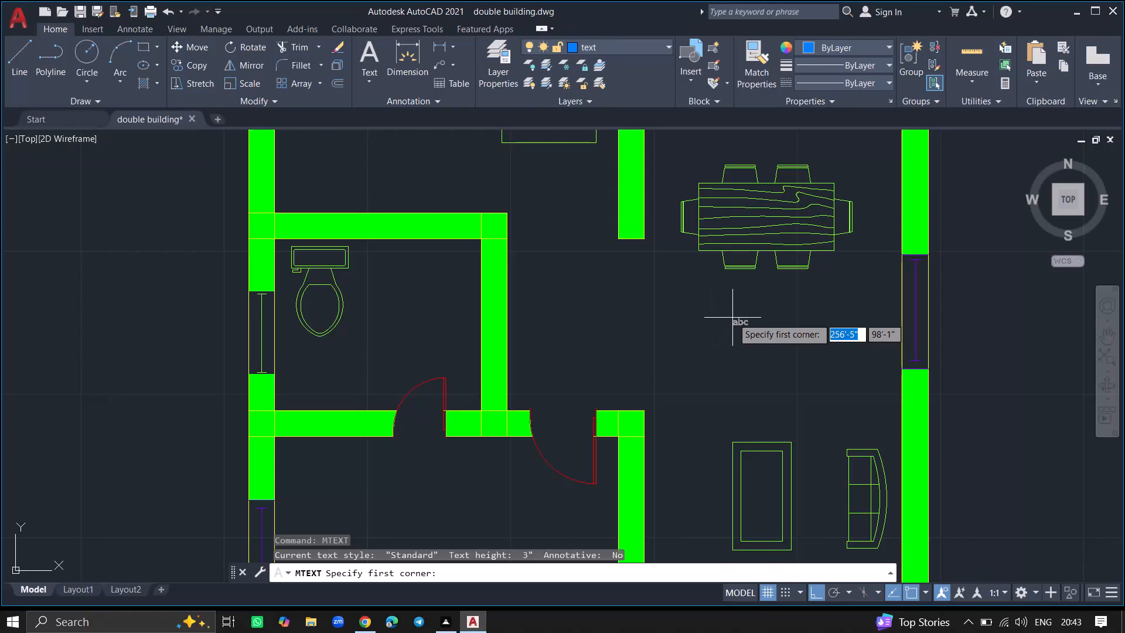
Place a multiline text label reading DINNING in the open space just below the dining table.
{"action": "left_click", "coordinate": [733, 317]}
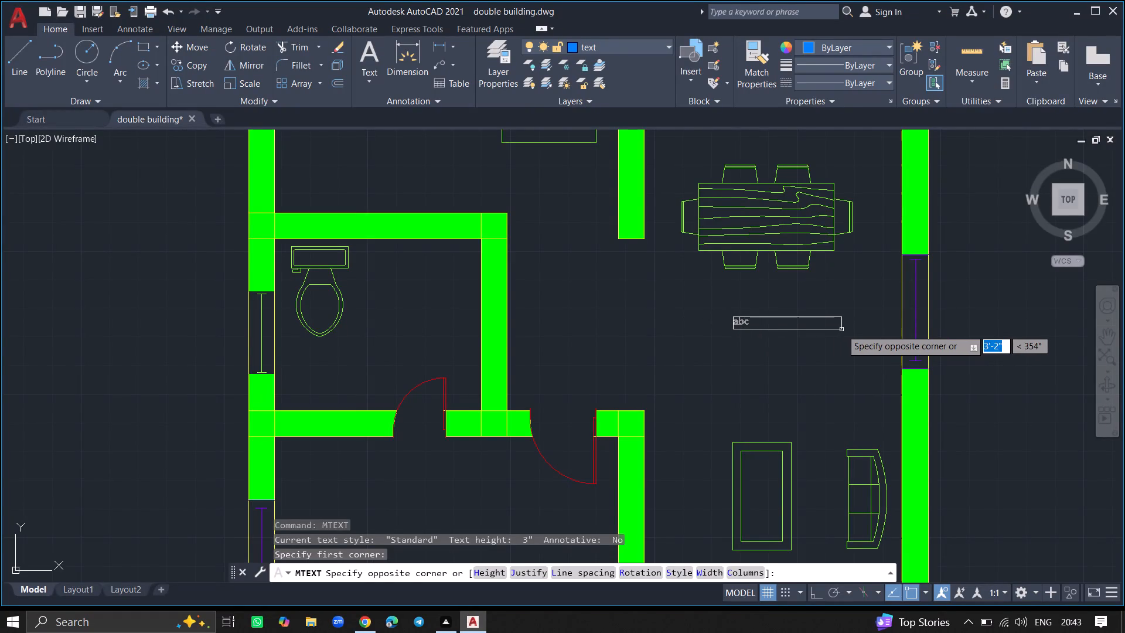
{"action": "left_click", "coordinate": [841, 329]}
{"action": "type", "text": "DINNING"}
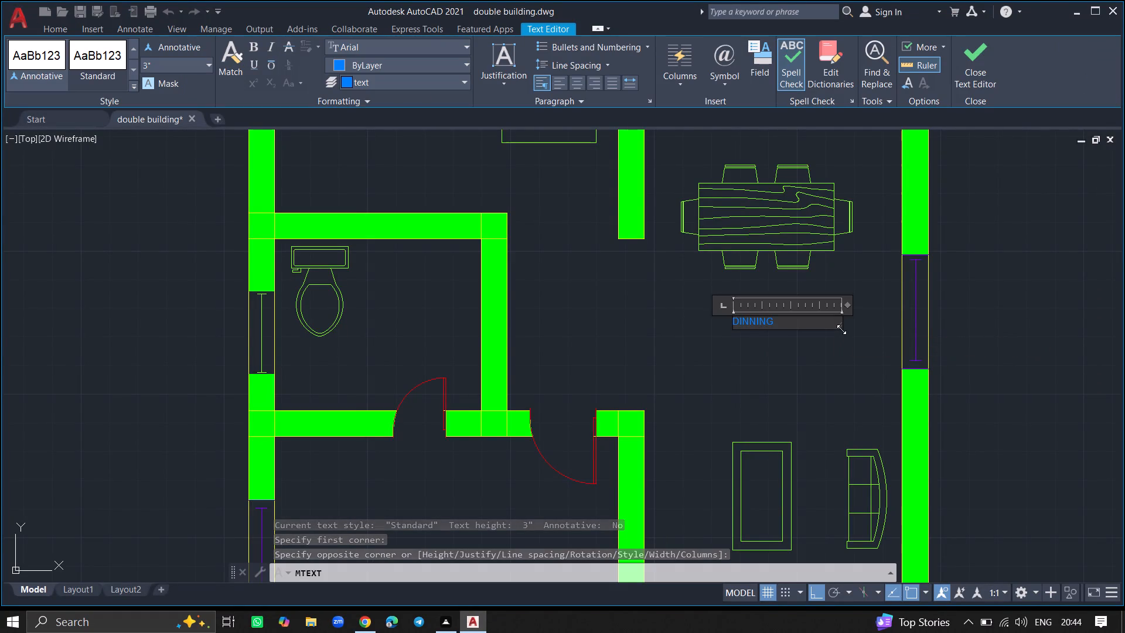
{"action": "left_click", "coordinate": [837, 355]}
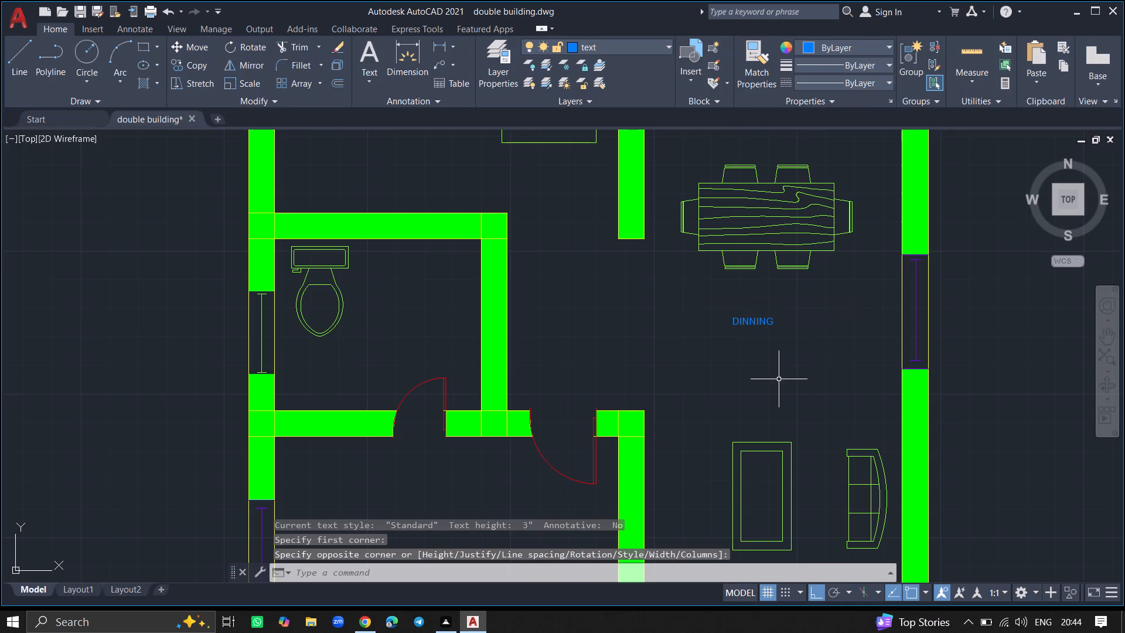
Add a multiline text label below the sofa and coffee table reading HALL, with 7' 6" X 21' on its second line.
{"action": "scroll", "coordinate": [779, 379], "scroll_direction": "down", "scroll_amount": 2, "text": "ctrl"}
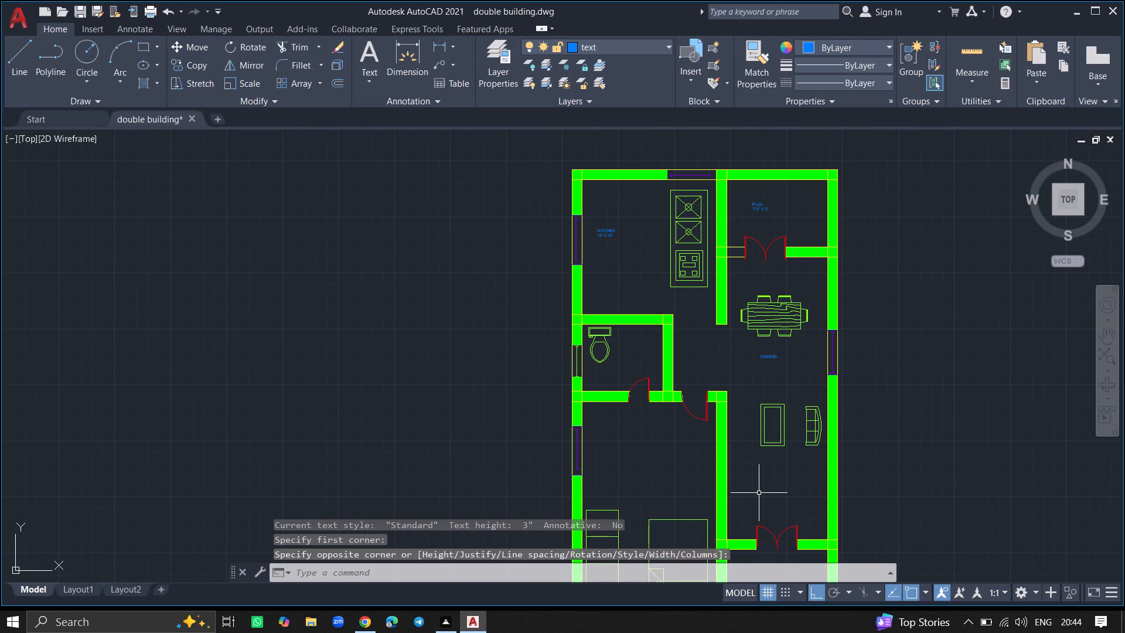
{"action": "type", "text": "MTEXT"}
{"action": "key", "text": "Return"}
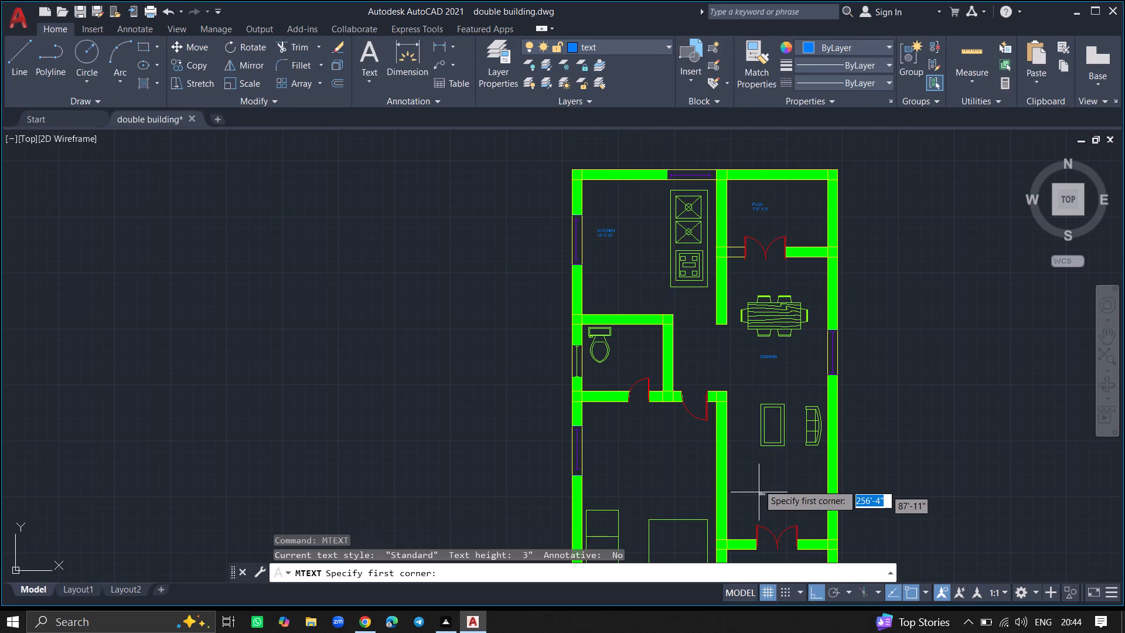
{"action": "left_click", "coordinate": [756, 474]}
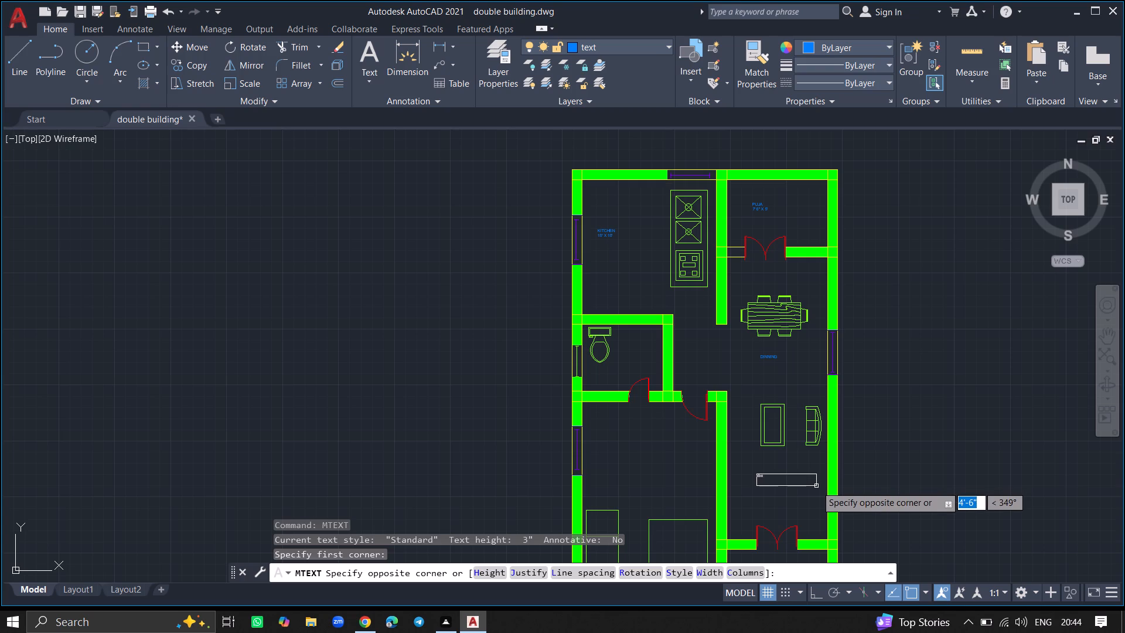
{"action": "left_click", "coordinate": [816, 486]}
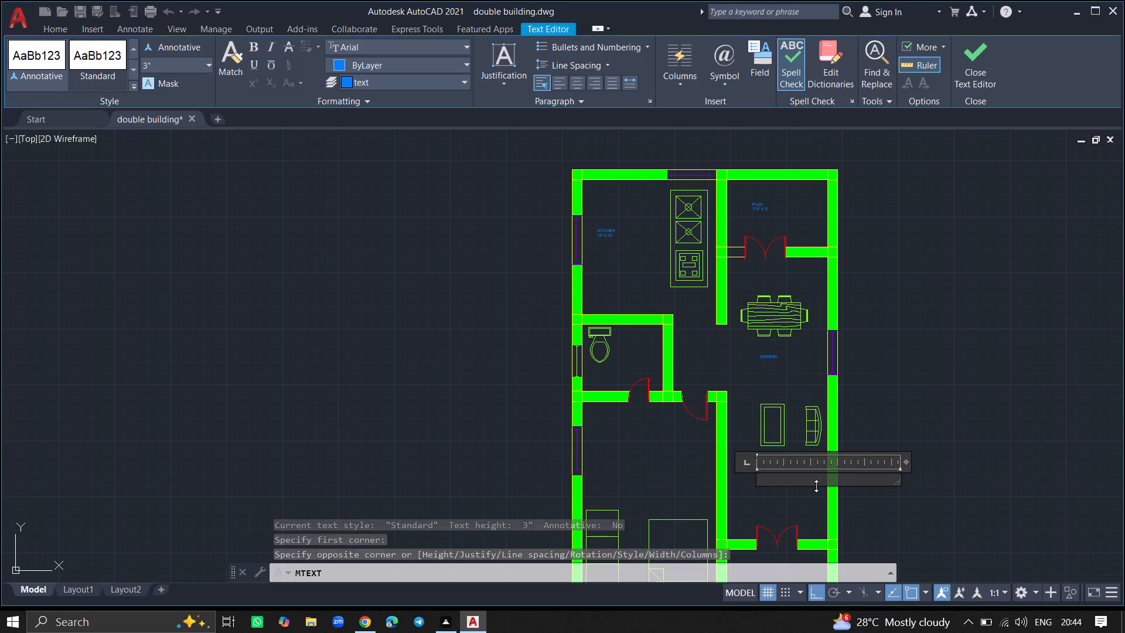
{"action": "type", "text": "HA"}
{"action": "type", "text": "LL"}
{"action": "key", "text": "Return"}
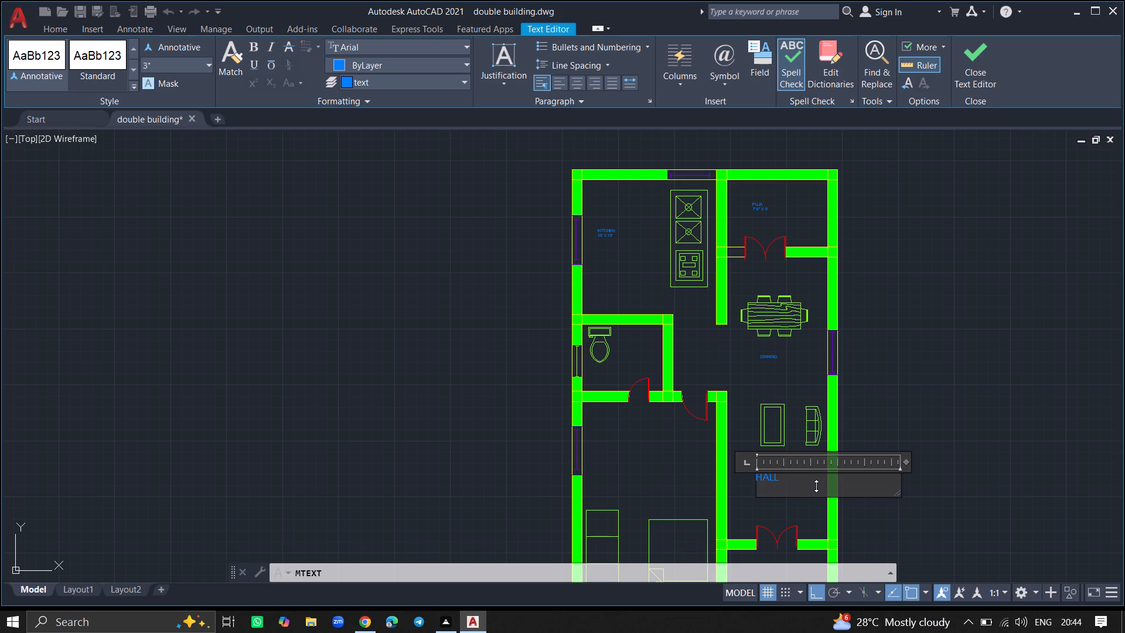
{"action": "type", "text": "7' 6"}
{"action": "type", "text": "\" X"}
{"action": "key", "text": "space"}
{"action": "type", "text": "21"}
{"action": "key", "text": "apostrophe"}
{"action": "left_click", "coordinate": [802, 512]}
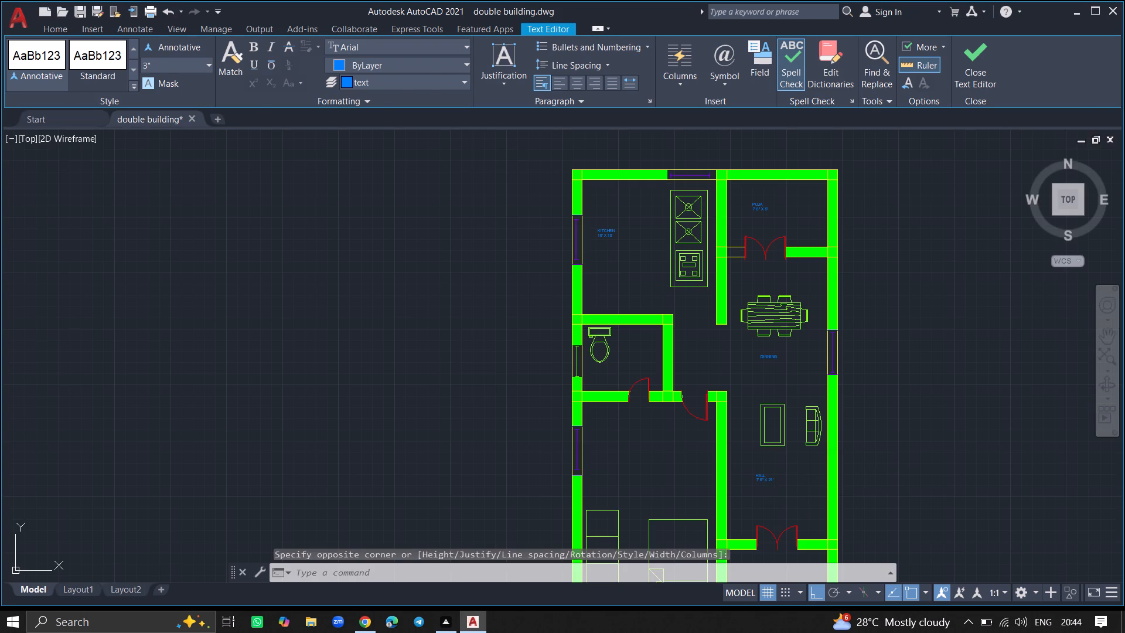
Add a multiline text label beside the toilet fixture reading TOILET, with 6' X 5' on its second line.
{"action": "scroll", "coordinate": [698, 488], "scroll_direction": "down", "scroll_amount": 2, "text": "ctrl"}
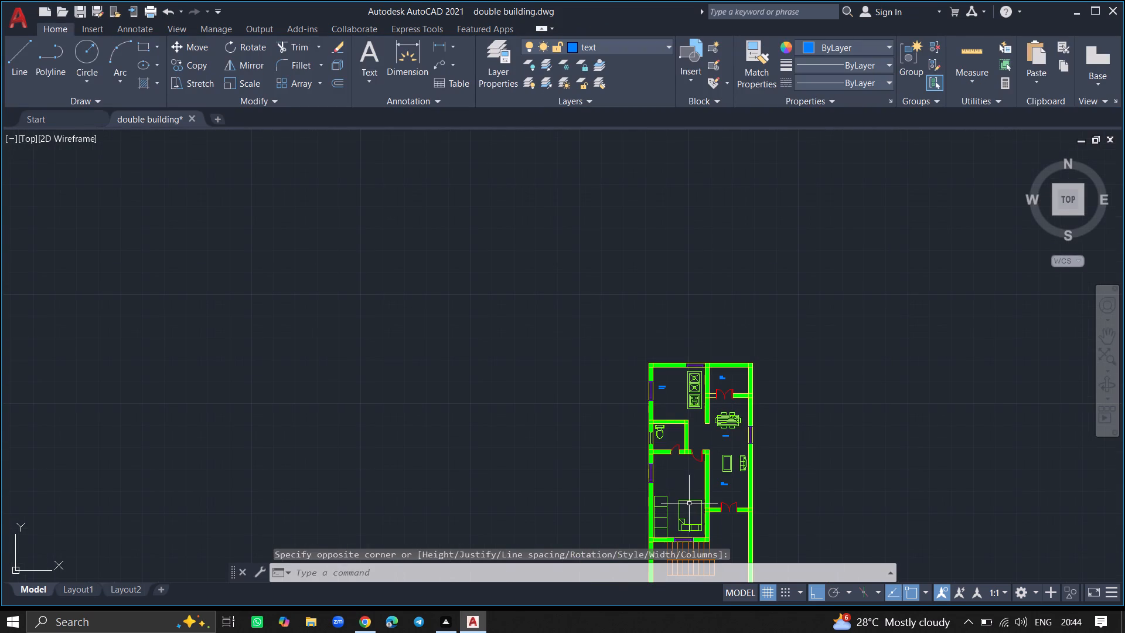
{"action": "scroll", "coordinate": [688, 503], "scroll_direction": "down", "scroll_amount": 1, "text": "ctrl"}
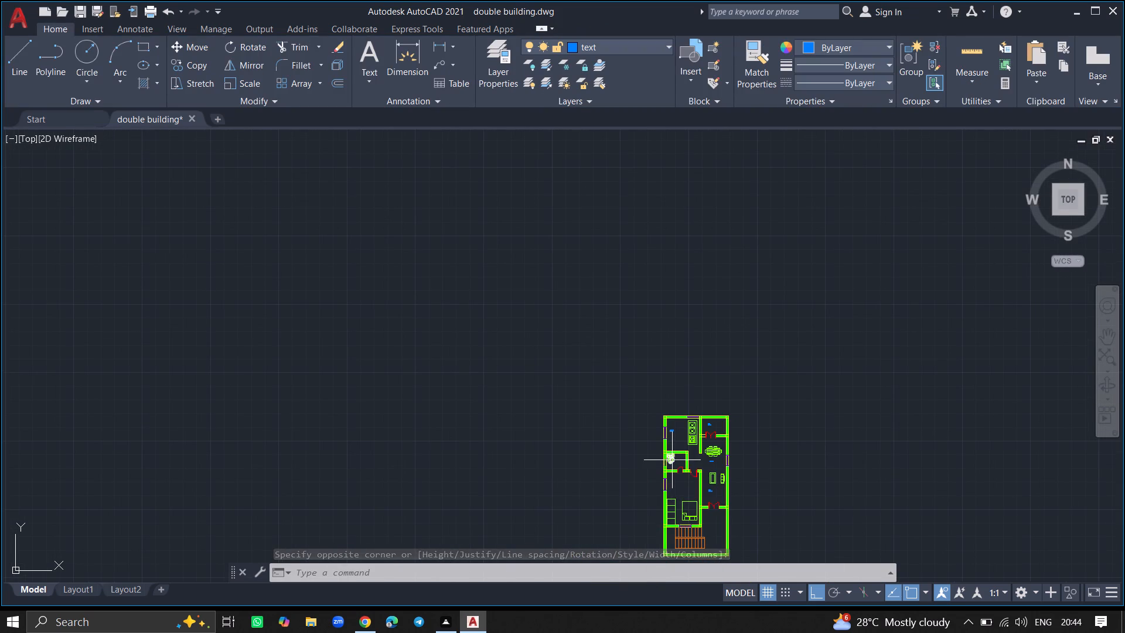
{"action": "scroll", "coordinate": [672, 460], "scroll_direction": "up", "scroll_amount": 4, "text": "ctrl"}
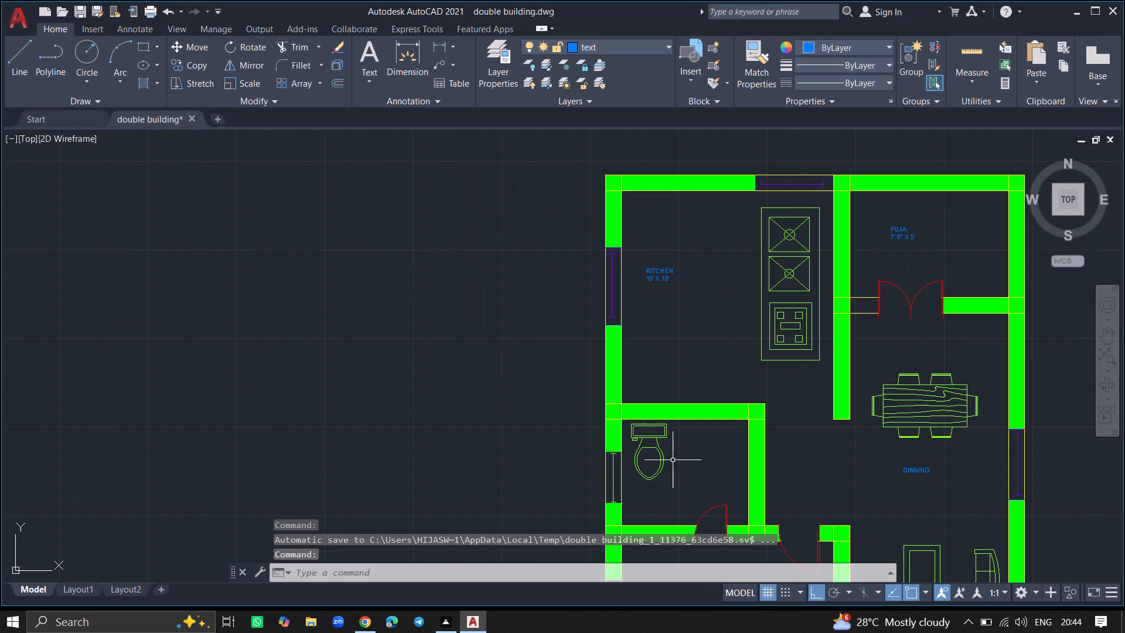
{"action": "type", "text": "MTEXT"}
{"action": "key", "text": "Return"}
{"action": "scroll", "coordinate": [673, 460], "scroll_direction": "up", "scroll_amount": 2, "text": "ctrl"}
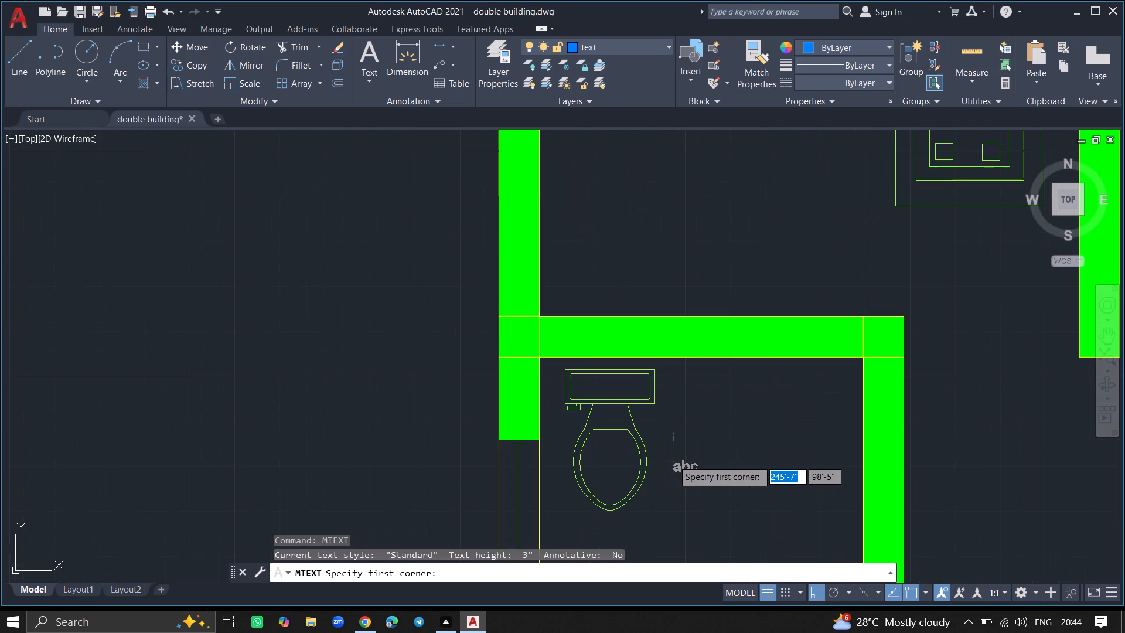
{"action": "left_click", "coordinate": [686, 438]}
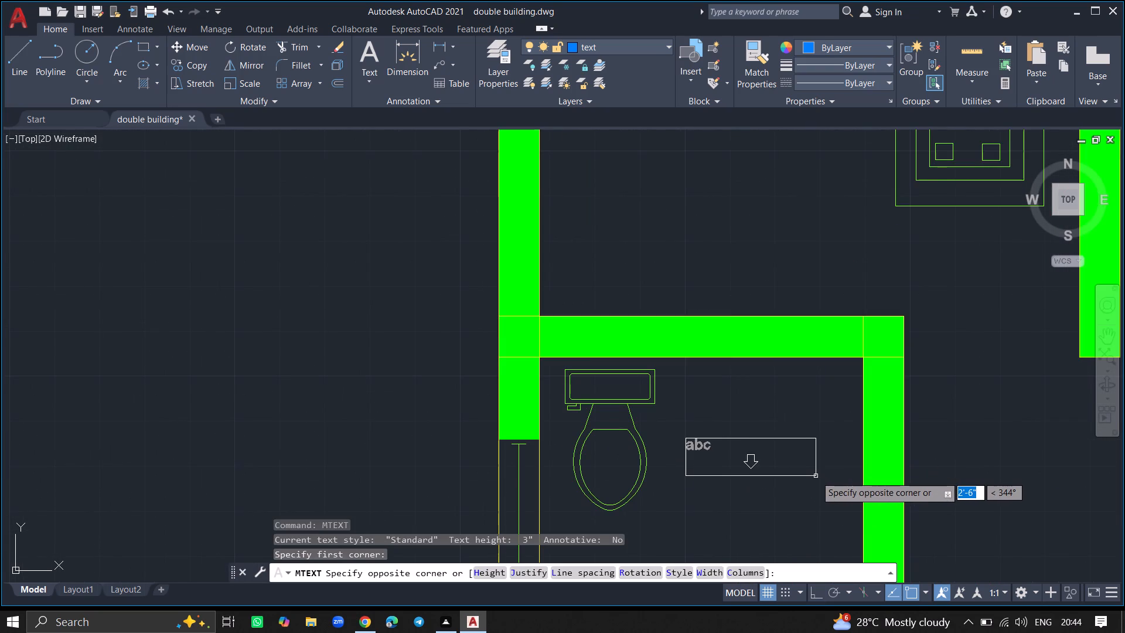
{"action": "left_click", "coordinate": [830, 476]}
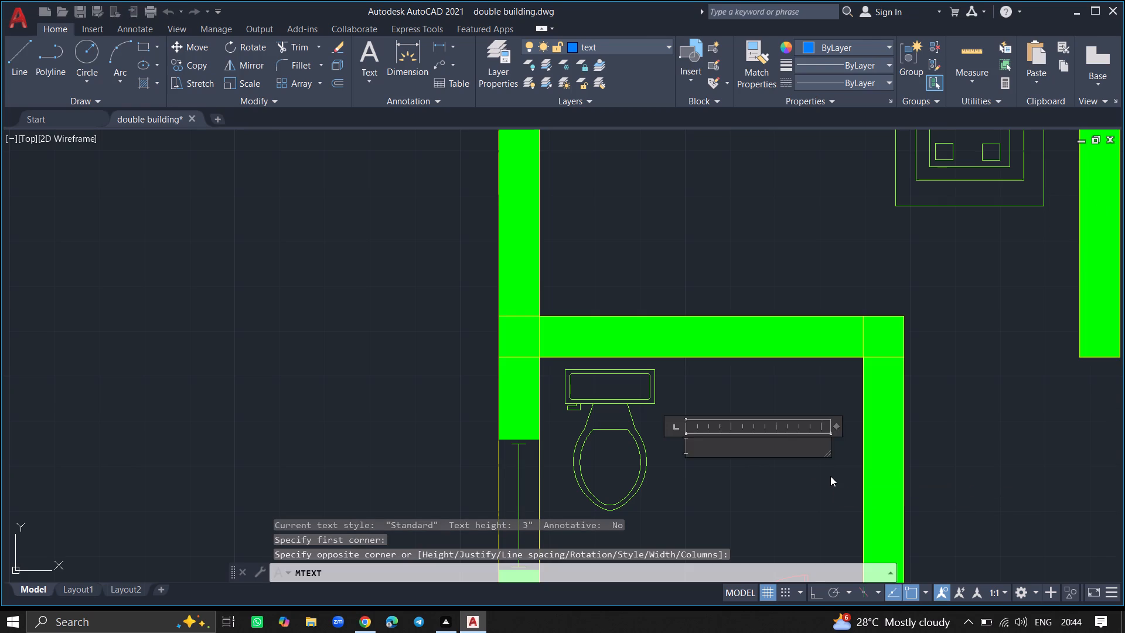
{"action": "type", "text": "TOILET"}
{"action": "key", "text": "Return"}
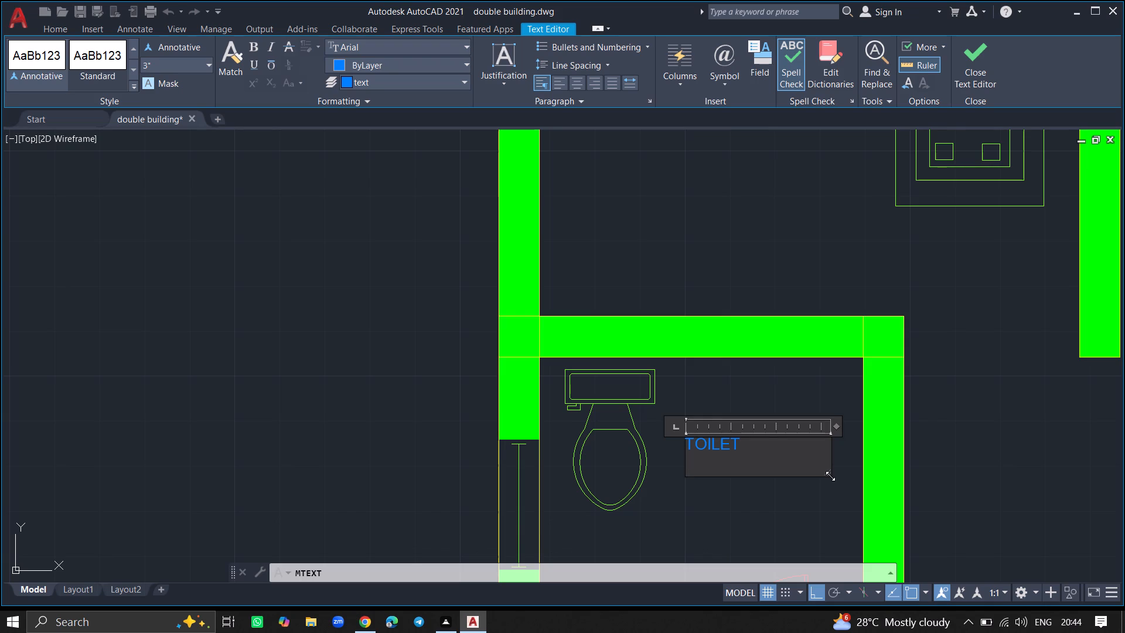
{"action": "type", "text": "6' X"}
{"action": "key", "text": "space"}
{"action": "type", "text": "5'"}
{"action": "left_click", "coordinate": [825, 496]}
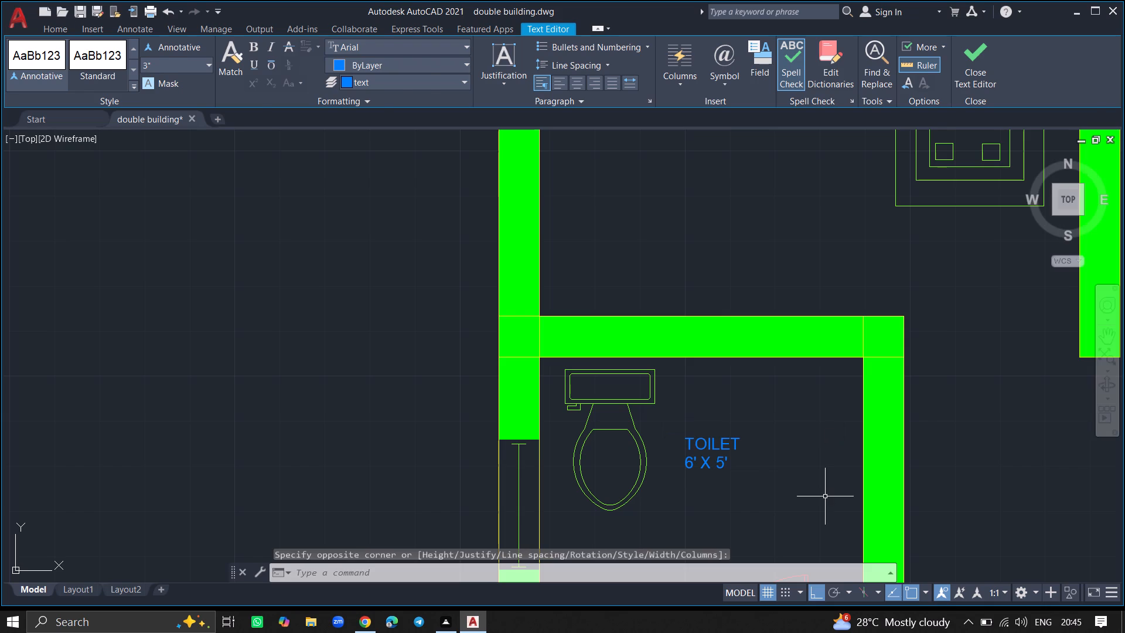
Add a three-line multiline text label above the wardrobe and bed reading MASTER, BEDROOM and 10' X 16'.
{"action": "scroll", "coordinate": [787, 452], "scroll_direction": "down", "scroll_amount": 2, "text": "ctrl"}
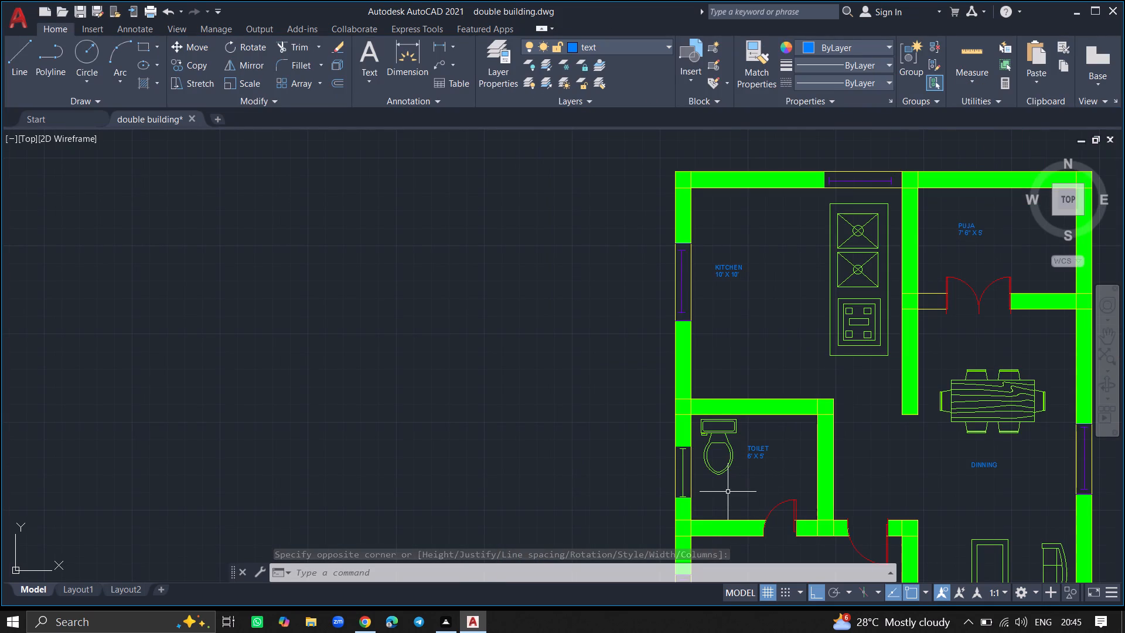
{"action": "scroll", "coordinate": [728, 492], "scroll_direction": "down", "scroll_amount": 7, "text": "ctrl"}
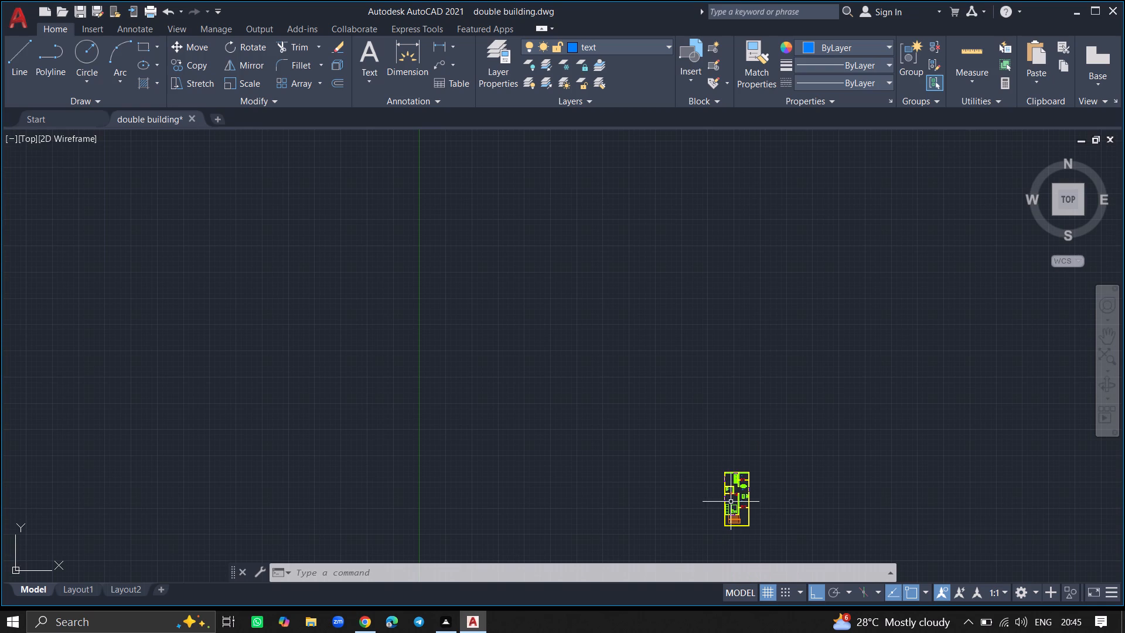
{"action": "scroll", "coordinate": [731, 511], "scroll_direction": "up", "scroll_amount": 6, "text": "ctrl"}
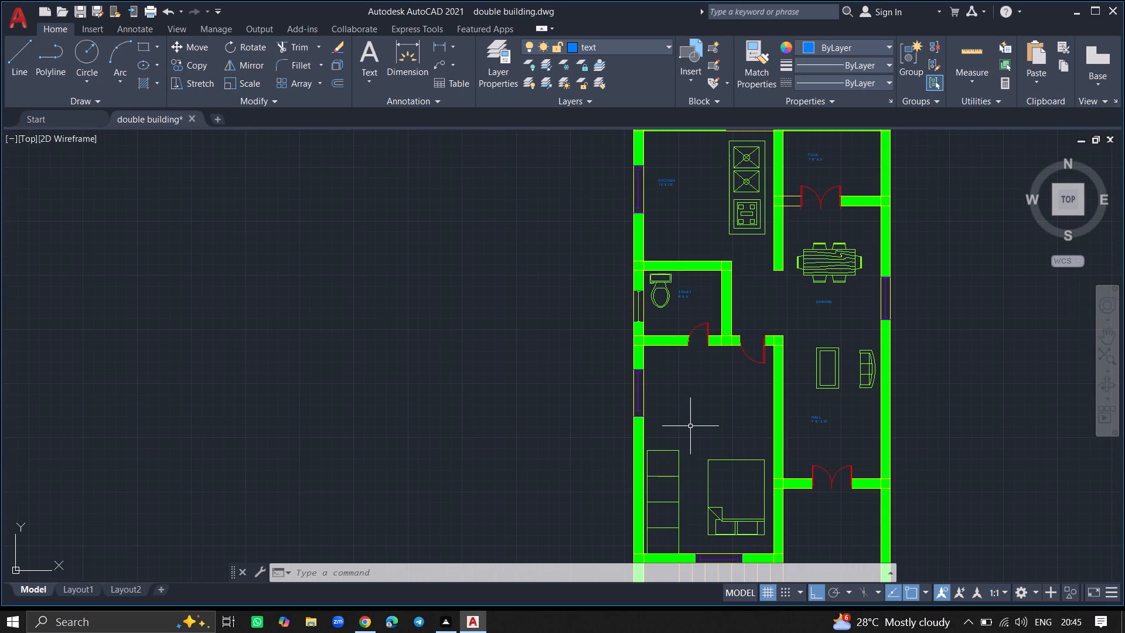
{"action": "type", "text": "MTEXT"}
{"action": "key", "text": "Return"}
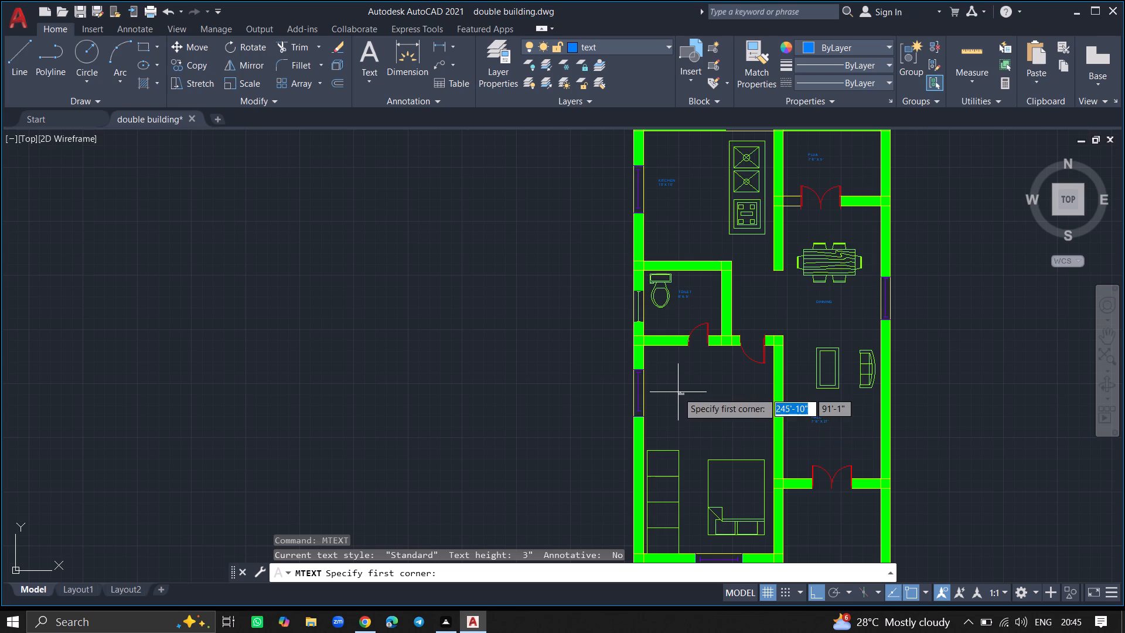
{"action": "left_click", "coordinate": [677, 392]}
{"action": "left_click", "coordinate": [755, 416]}
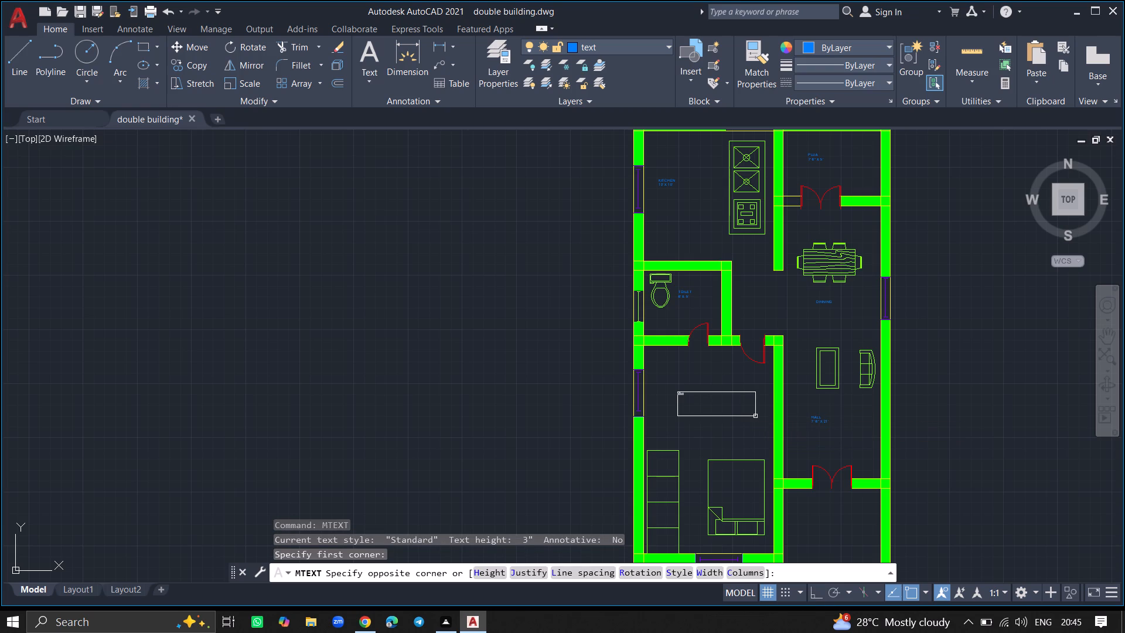
{"action": "type", "text": "MASTER"}
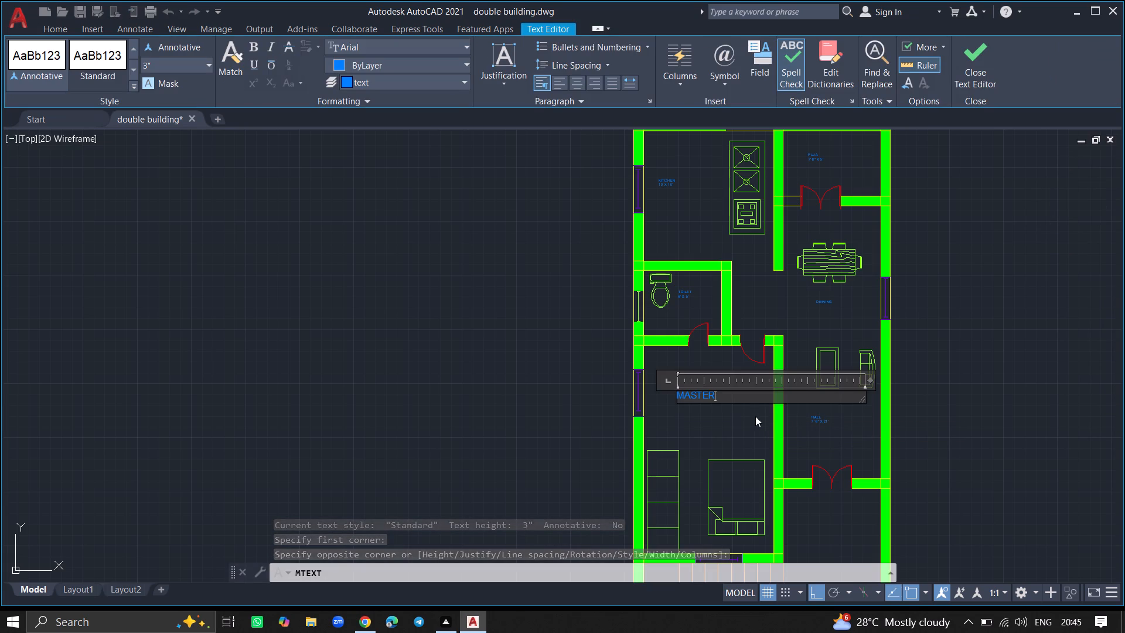
{"action": "key", "text": "Return"}
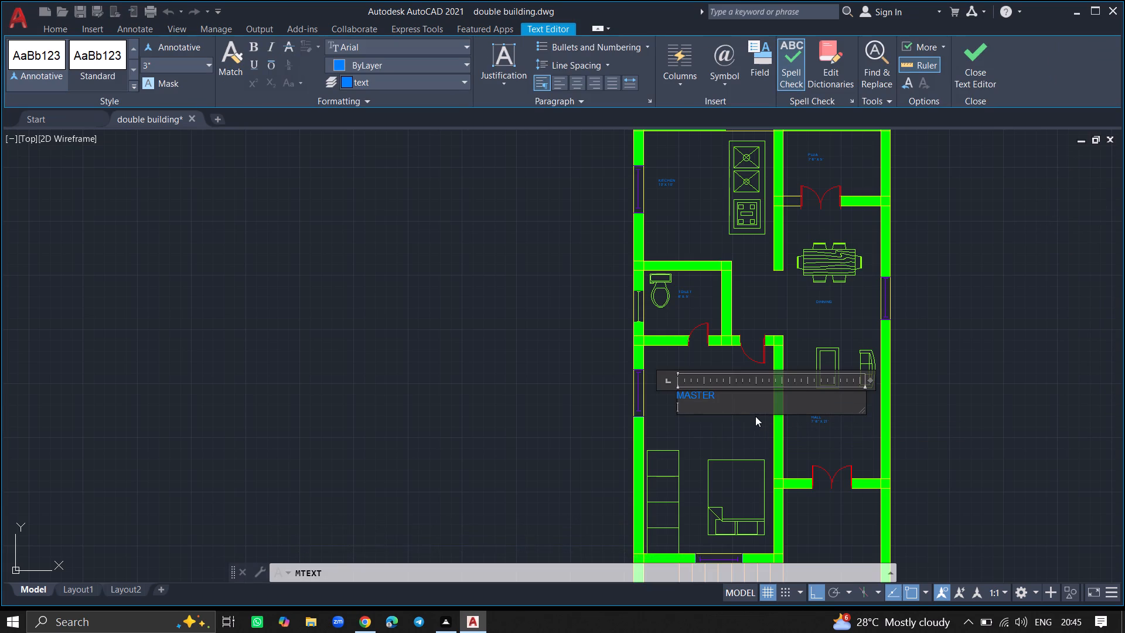
{"action": "type", "text": "BEDROOM"}
{"action": "key", "text": "Return"}
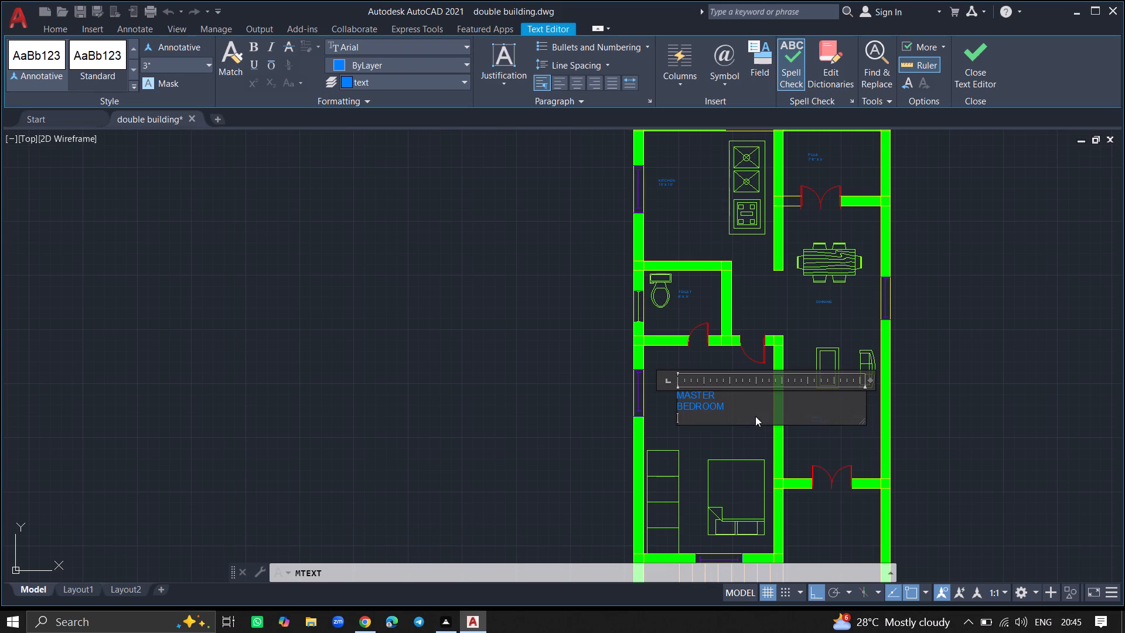
{"action": "type", "text": "10' X"}
{"action": "key", "text": "space"}
{"action": "type", "text": "16'"}
{"action": "left_click", "coordinate": [758, 440]}
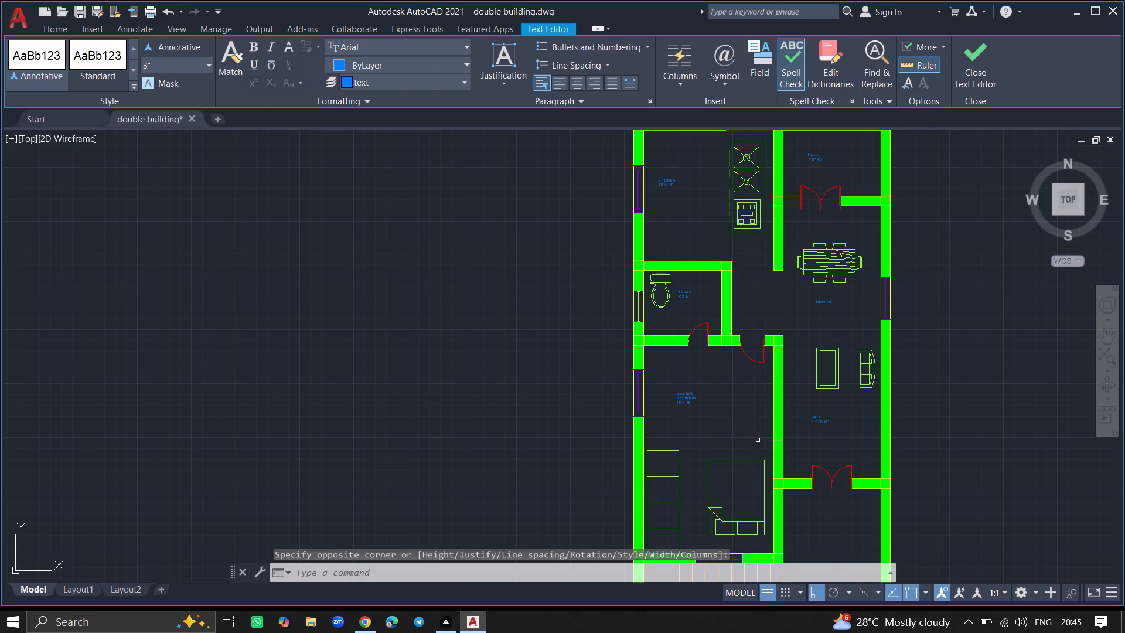
Add a multiline text label in the open area below the hall's double door reading CAR PARKING, with 10' X 13' 9" on its second line.
{"action": "scroll", "coordinate": [795, 435], "scroll_direction": "down", "scroll_amount": 2, "text": "ctrl"}
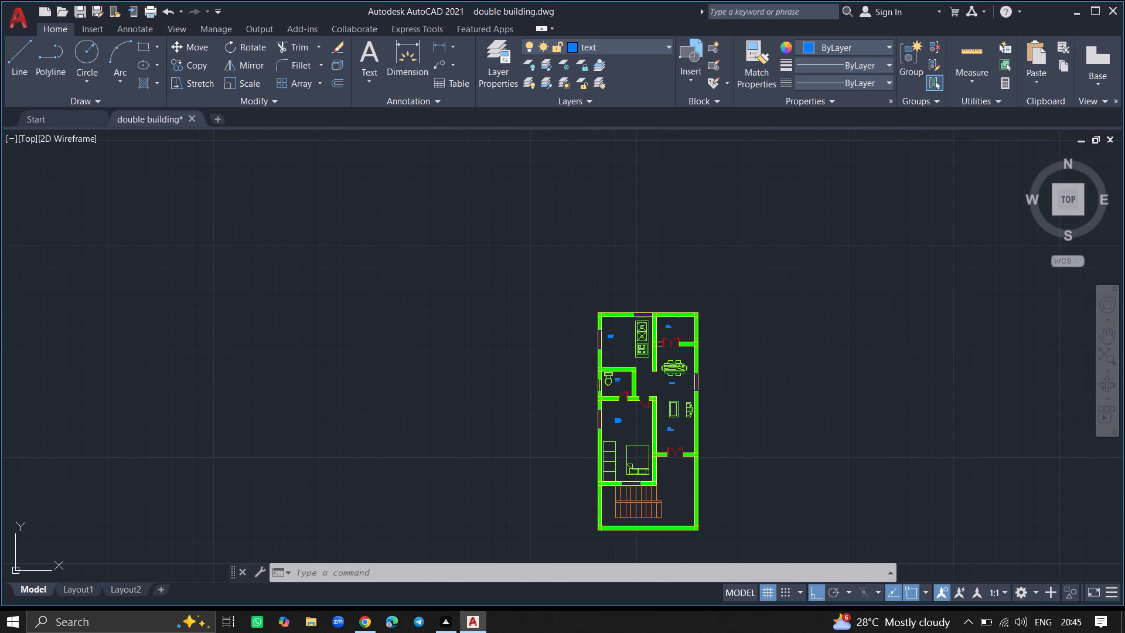
{"action": "scroll", "coordinate": [650, 491], "scroll_direction": "up", "scroll_amount": 5, "text": "ctrl"}
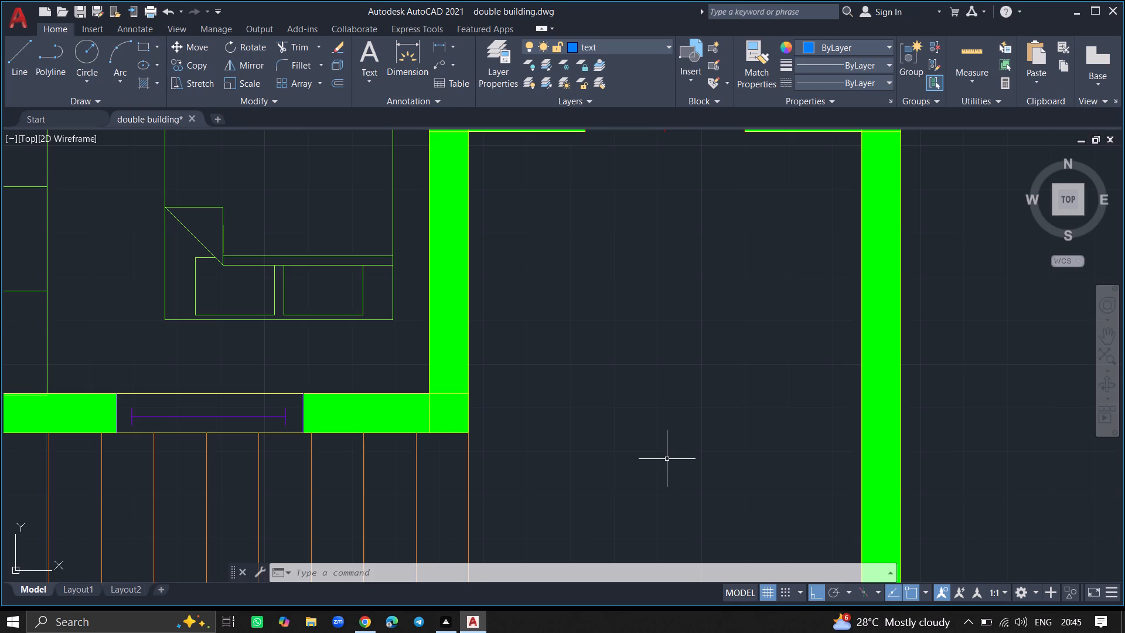
{"action": "key", "text": "m"}
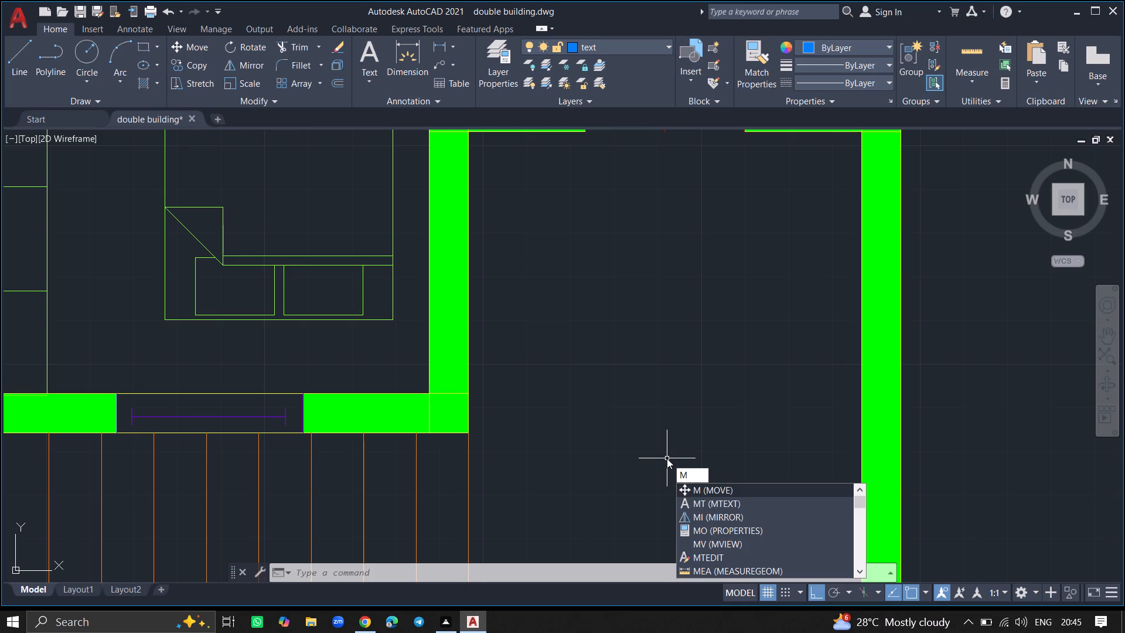
{"action": "type", "text": "TEXT"}
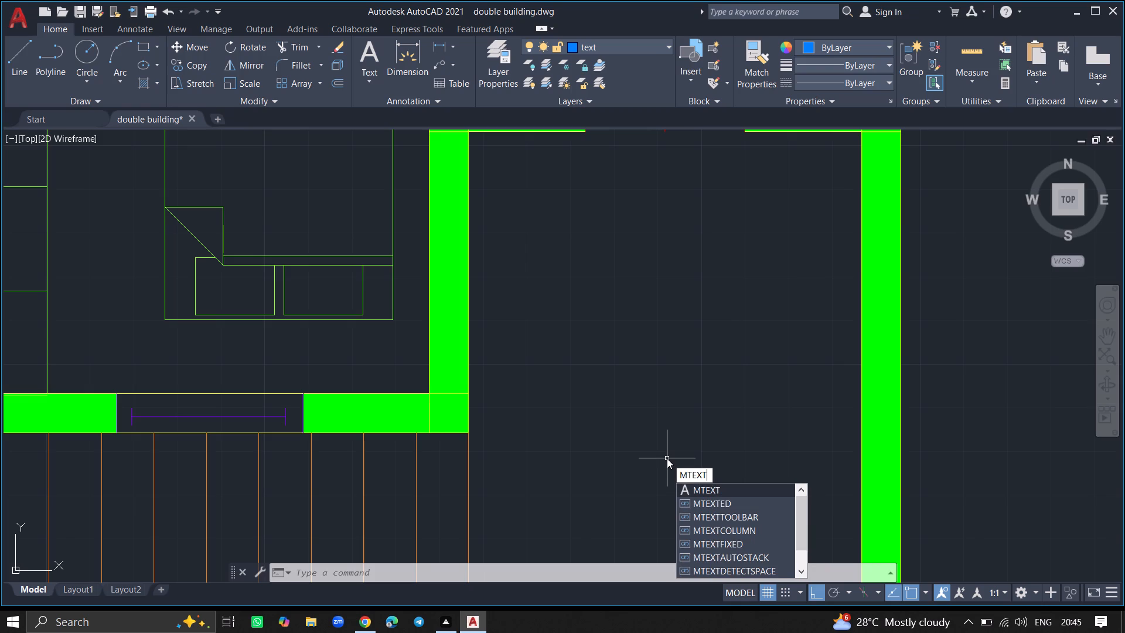
{"action": "key", "text": "Return"}
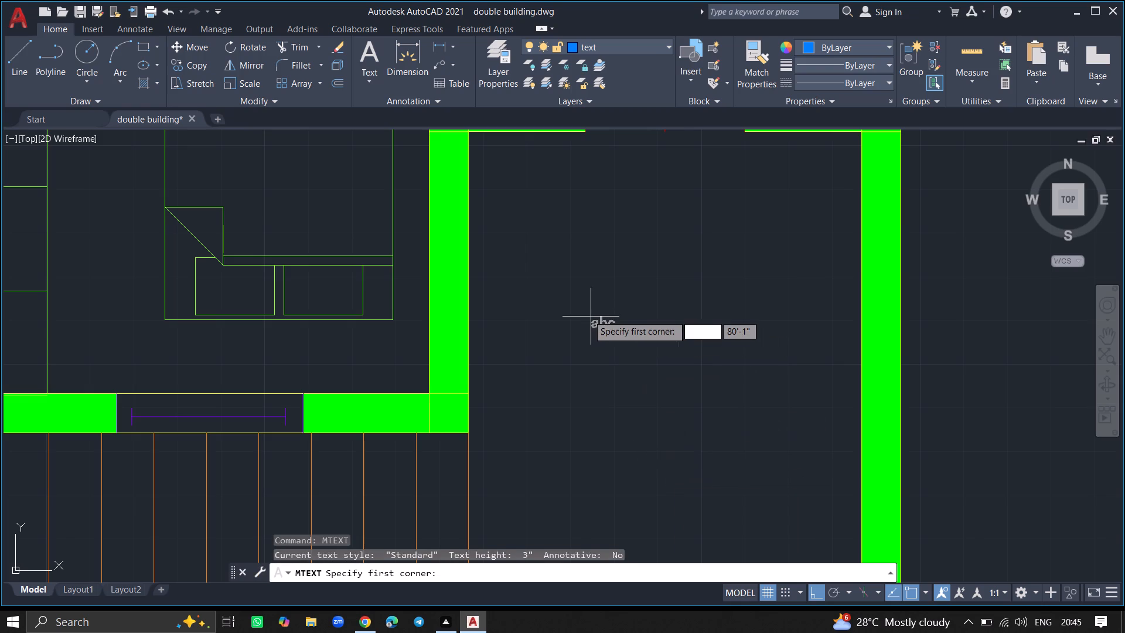
{"action": "left_click", "coordinate": [577, 311]}
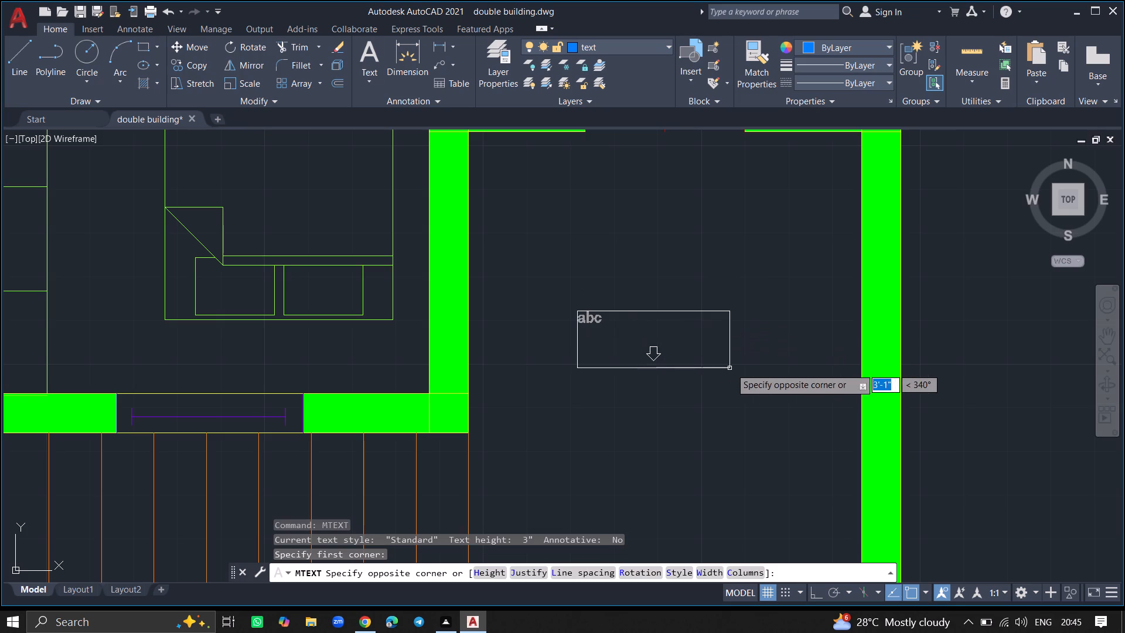
{"action": "left_click", "coordinate": [812, 356]}
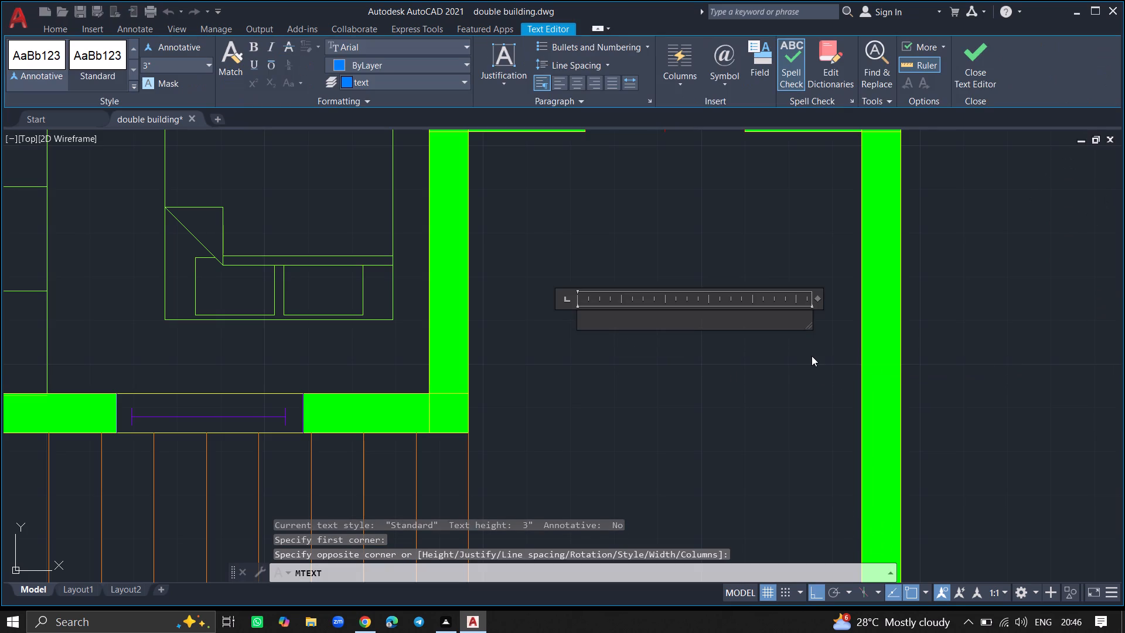
{"action": "type", "text": "CAR"}
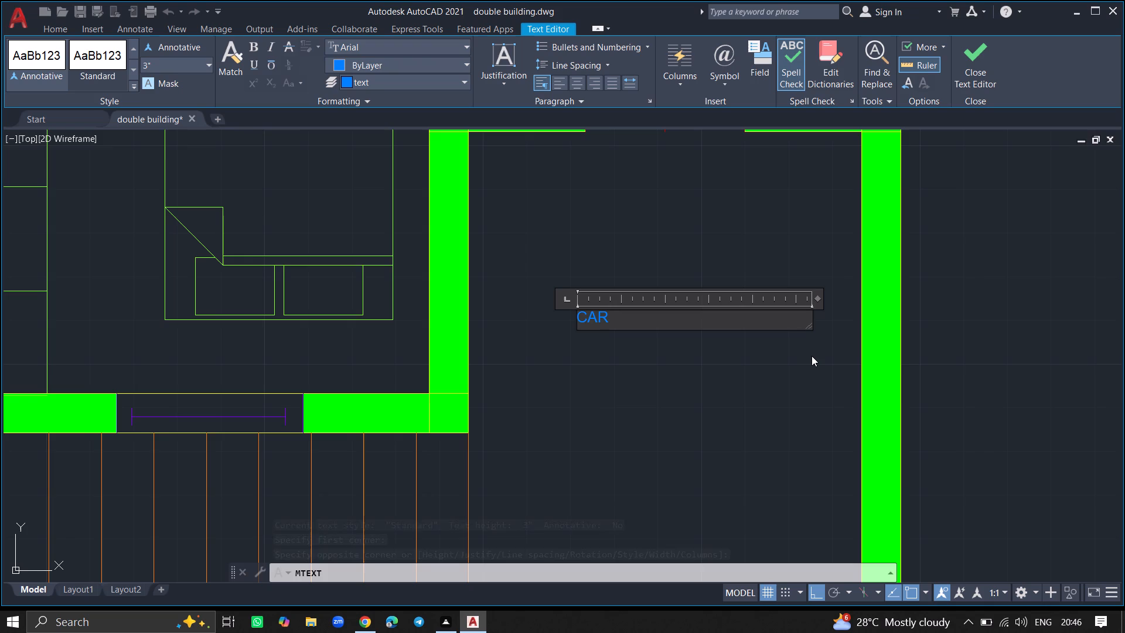
{"action": "key", "text": "space"}
{"action": "type", "text": "P"}
{"action": "type", "text": "ARKING"}
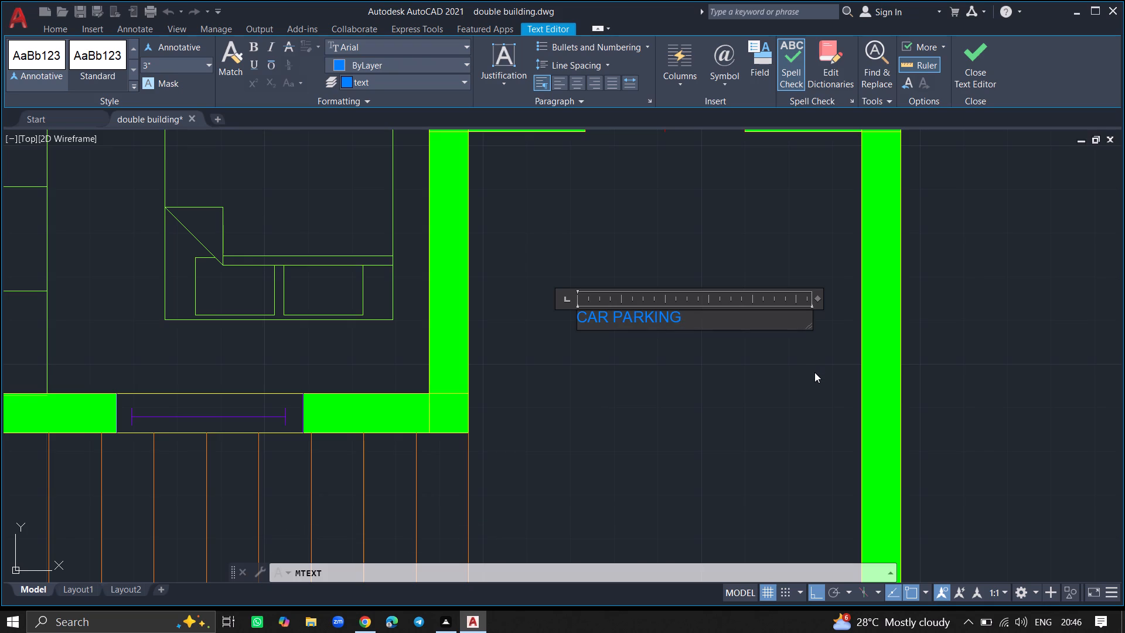
{"action": "key", "text": "Return"}
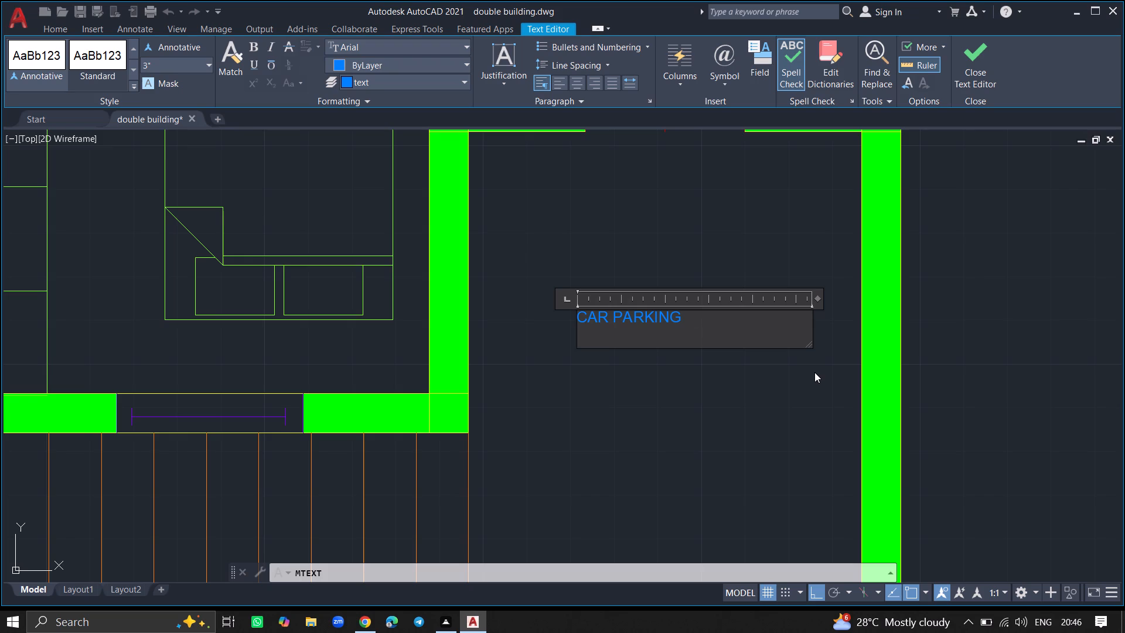
{"action": "type", "text": "10"}
{"action": "type", "text": "'"}
{"action": "key", "text": "space"}
{"action": "type", "text": "X"}
{"action": "key", "text": "space"}
{"action": "type", "text": "13'"}
{"action": "key", "text": "space"}
{"action": "key", "text": "9"}
{"action": "key", "text": "shift+quotedbl"}
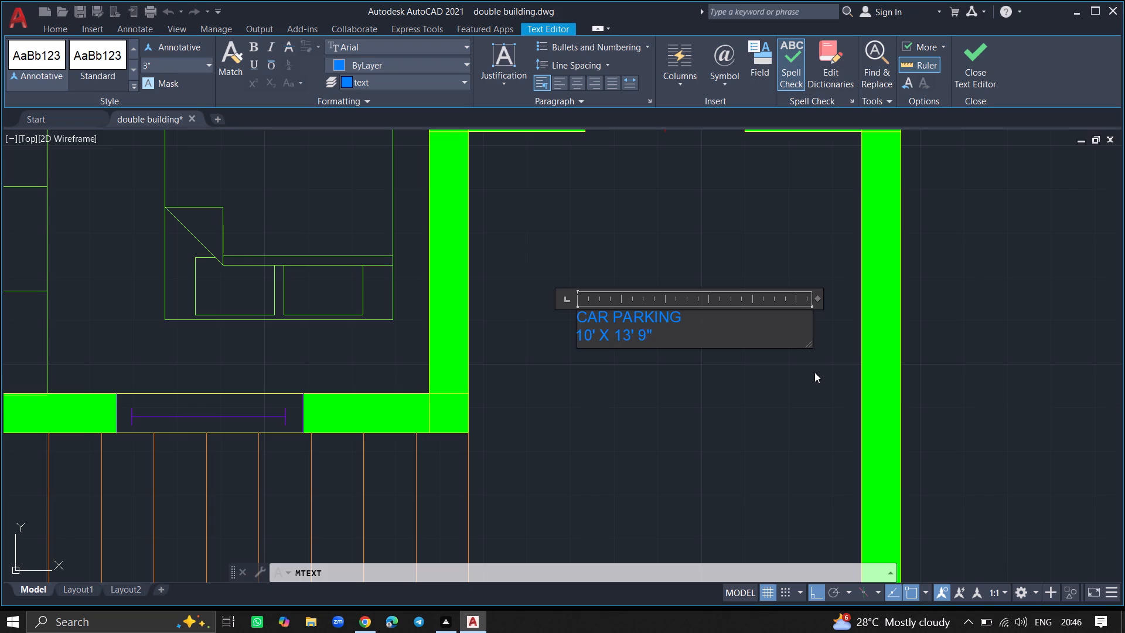
{"action": "left_click", "coordinate": [775, 434]}
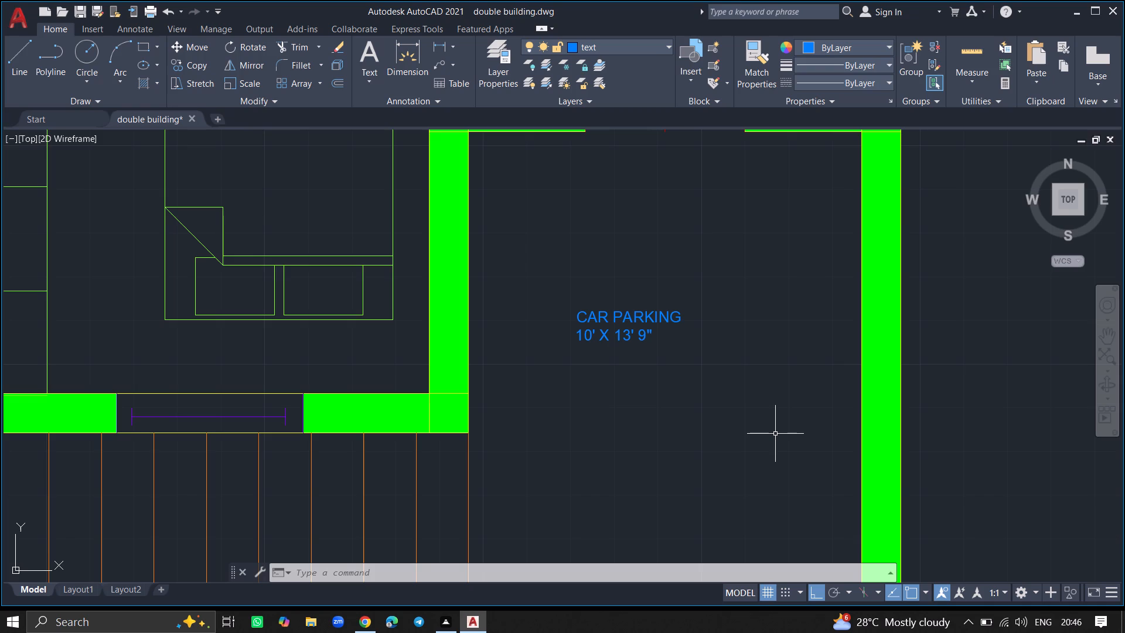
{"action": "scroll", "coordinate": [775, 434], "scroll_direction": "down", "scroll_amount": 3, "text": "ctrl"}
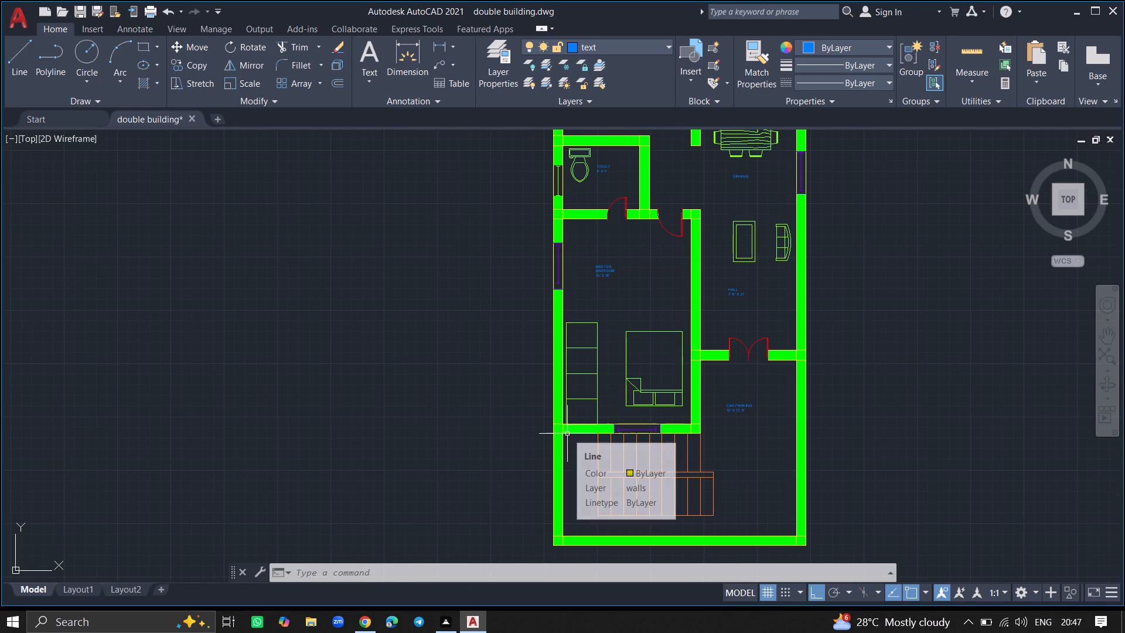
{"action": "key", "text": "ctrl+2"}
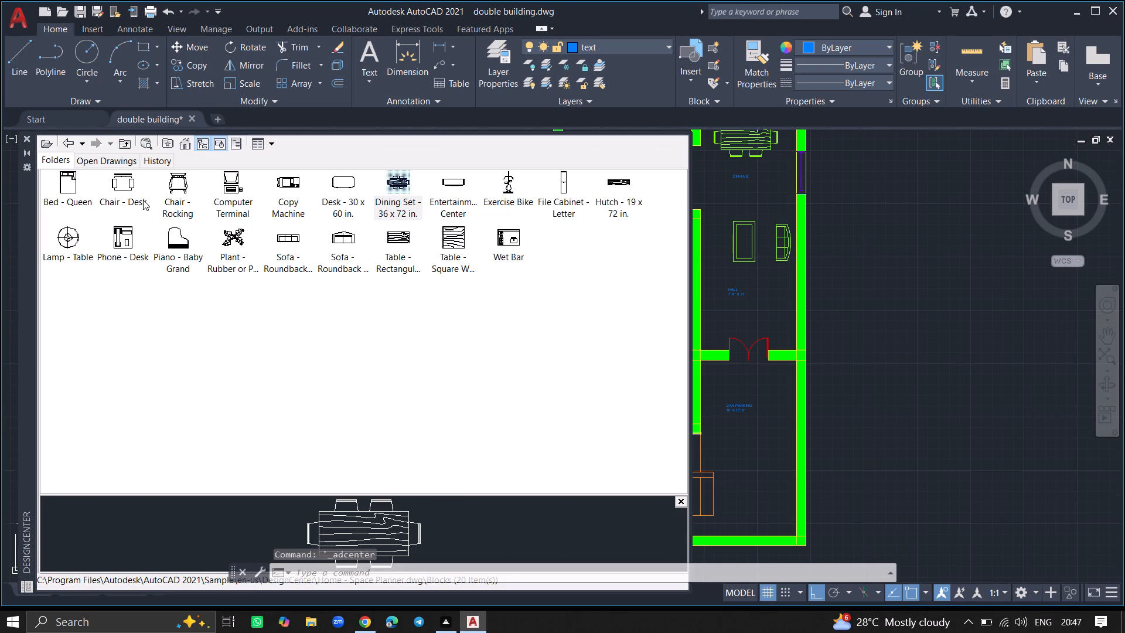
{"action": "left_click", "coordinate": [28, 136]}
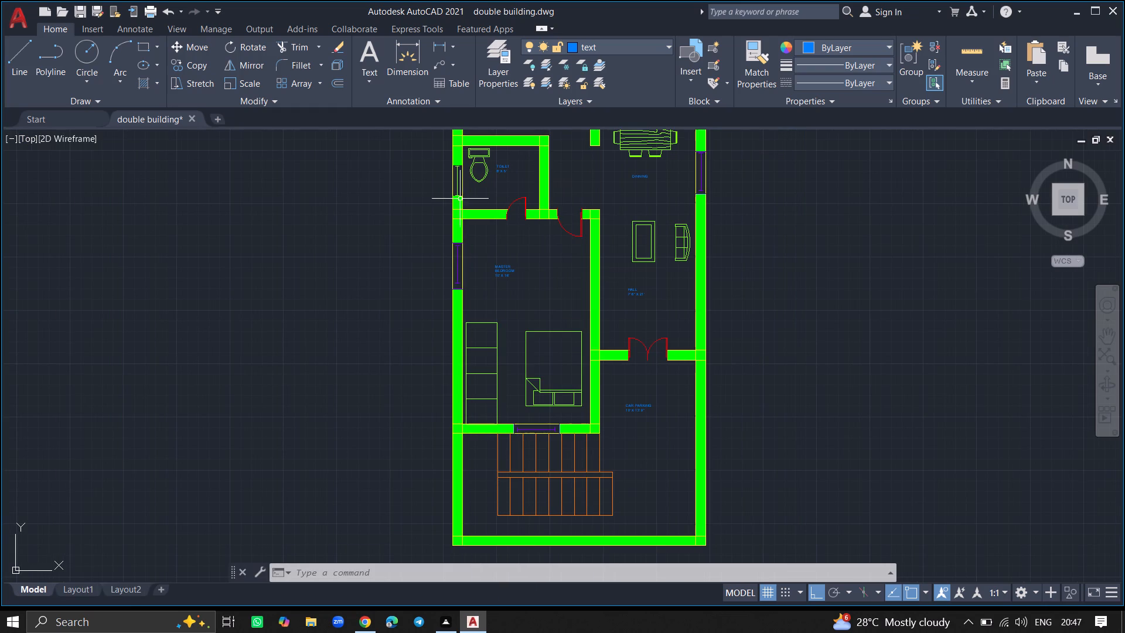
Reassign the window in the toilet's outer wall to the windows layer.
{"action": "scroll", "coordinate": [452, 184], "scroll_direction": "up", "scroll_amount": 5, "text": "ctrl"}
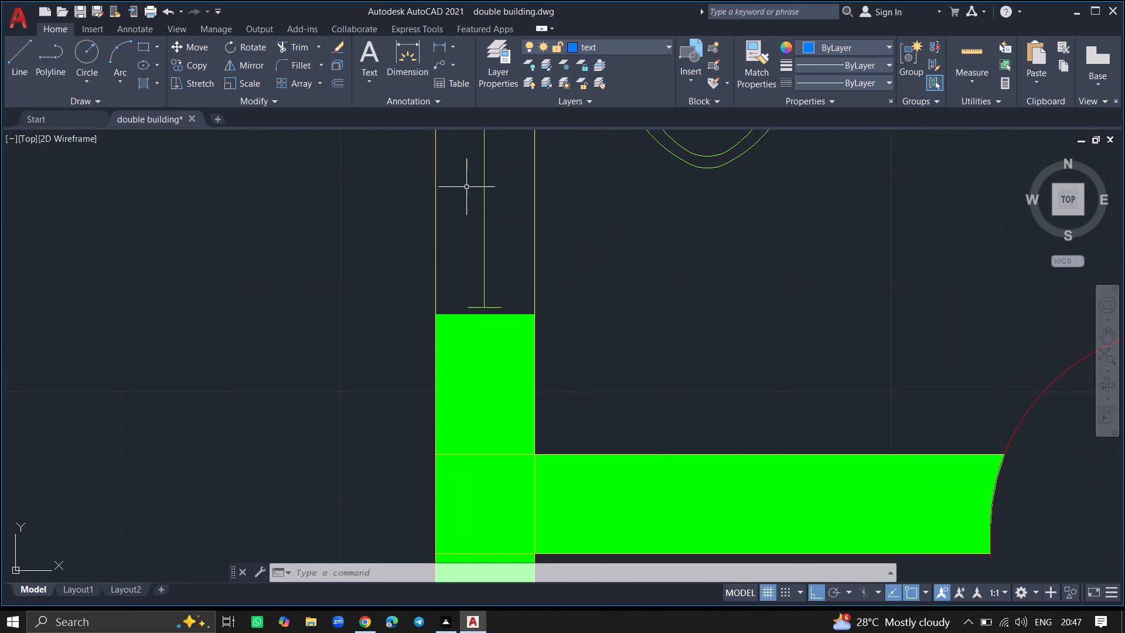
{"action": "left_click", "coordinate": [483, 191]}
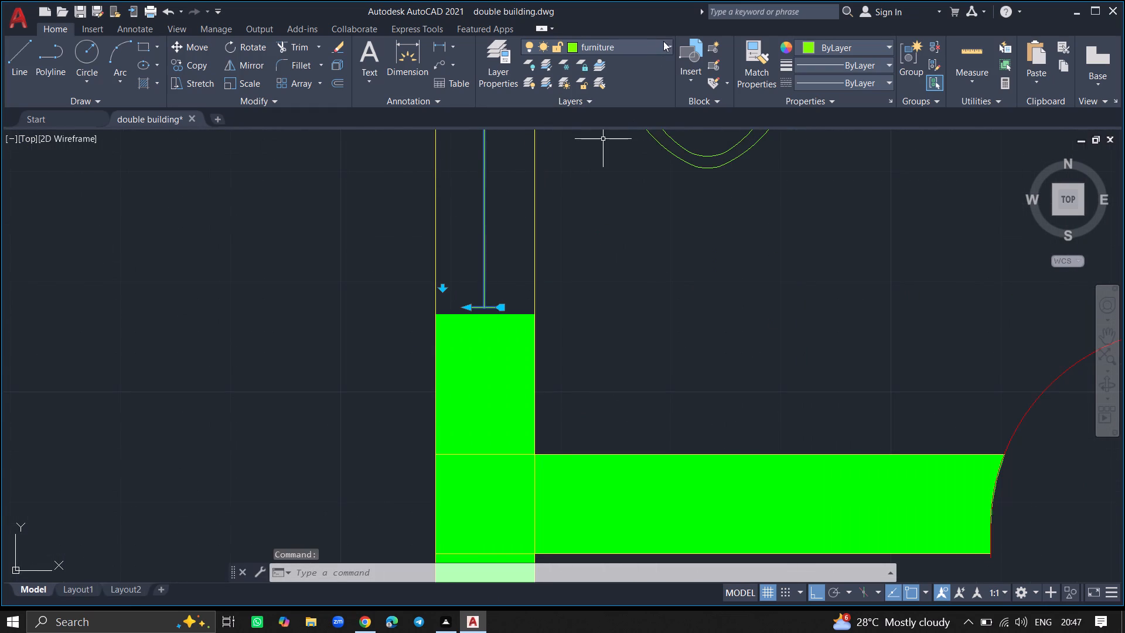
{"action": "left_click", "coordinate": [664, 43]}
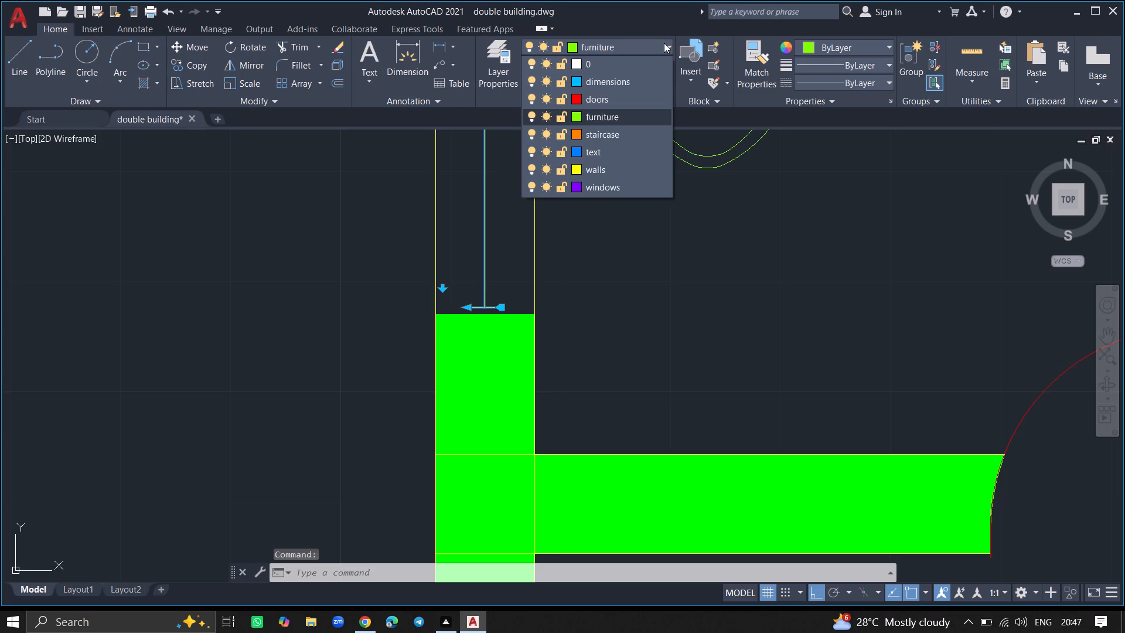
{"action": "left_click", "coordinate": [621, 184]}
{"action": "key", "text": "Escape"}
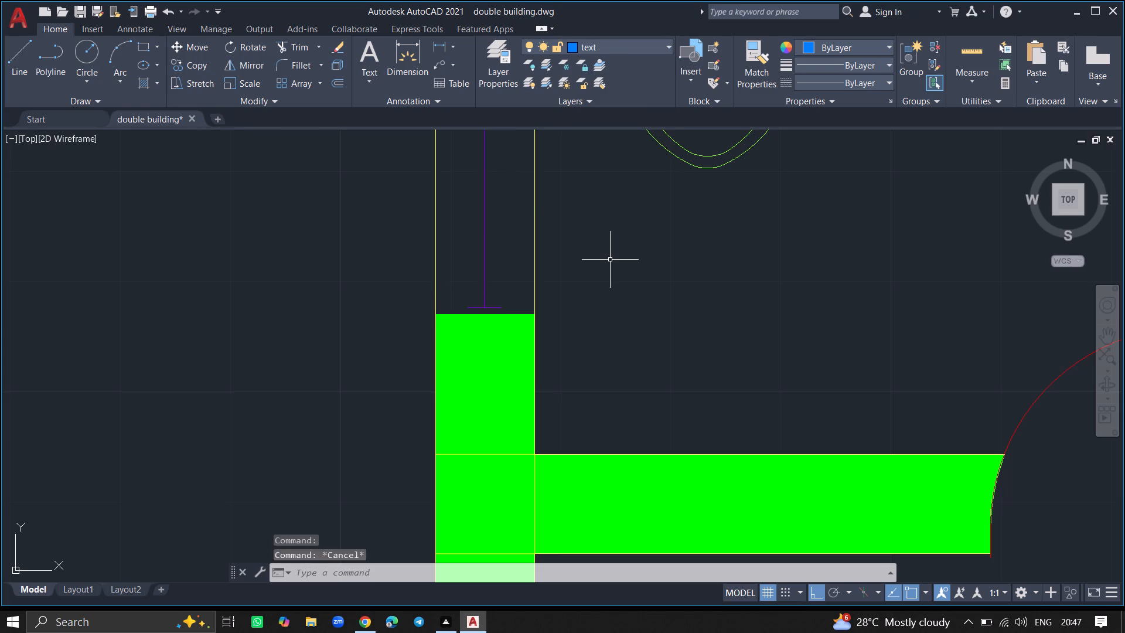
Set the text height of all seven room labels, from PUJA and KITCHEN to CAR PARKING, to 5".
{"action": "scroll", "coordinate": [610, 260], "scroll_direction": "down", "scroll_amount": 2, "text": "ctrl"}
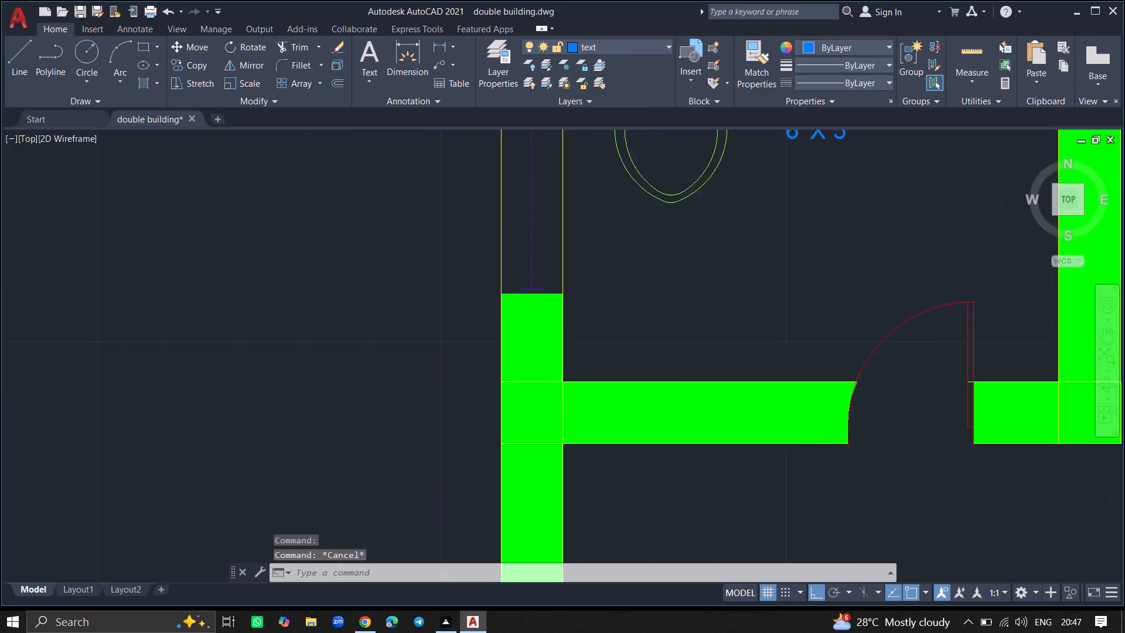
{"action": "scroll", "coordinate": [610, 260], "scroll_direction": "down", "scroll_amount": 6, "text": "ctrl"}
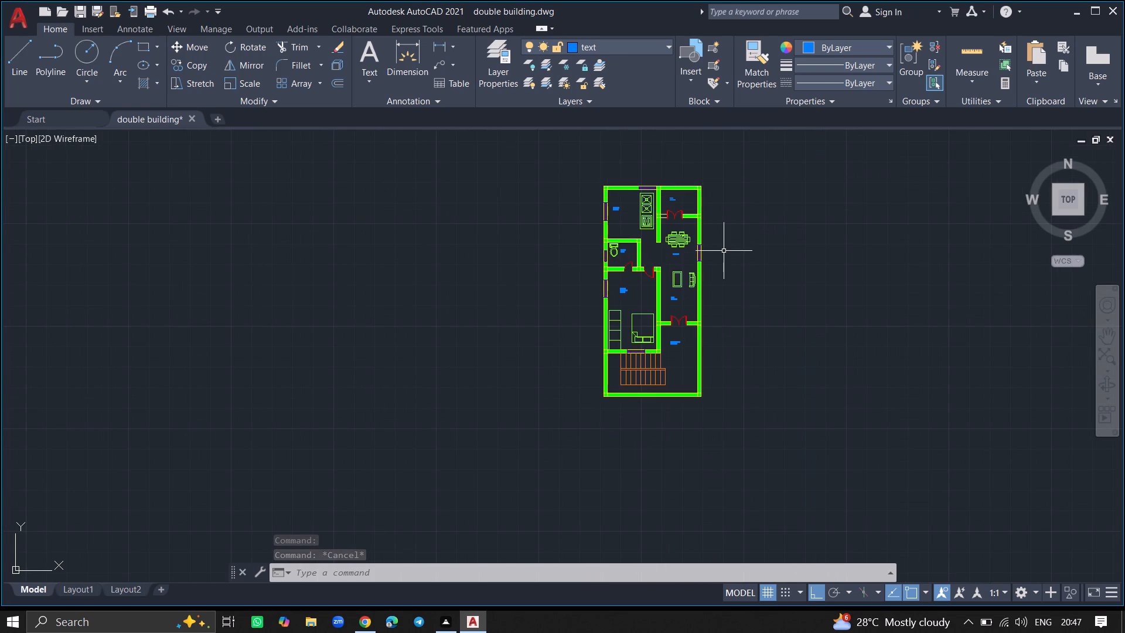
{"action": "left_click", "coordinate": [671, 200]}
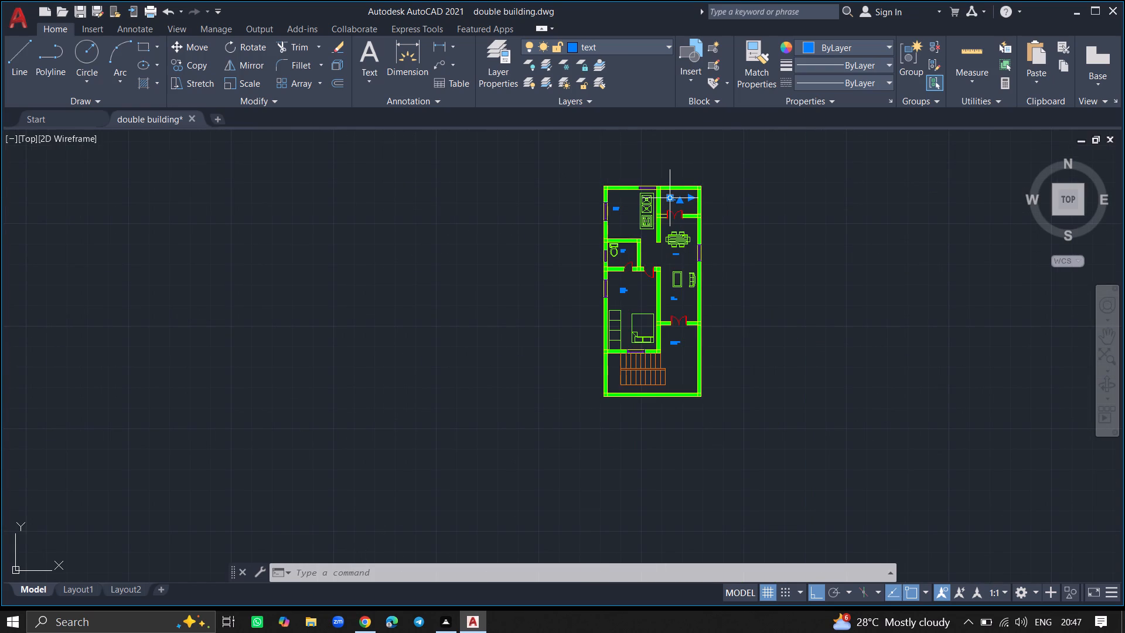
{"action": "left_click", "coordinate": [617, 210]}
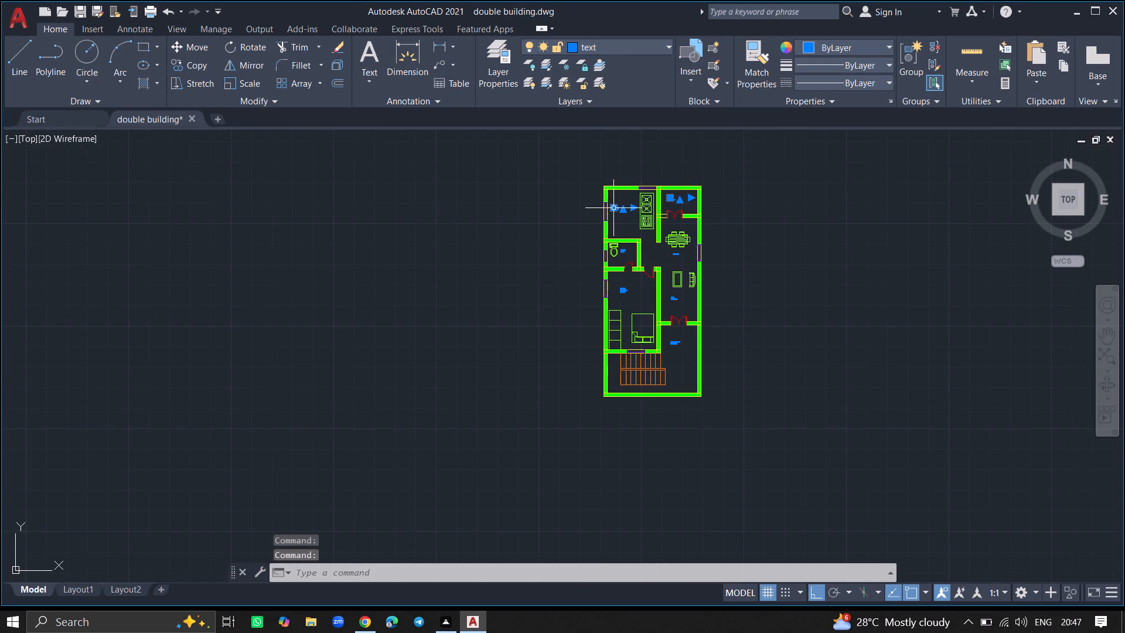
{"action": "scroll", "coordinate": [626, 256], "scroll_direction": "up", "scroll_amount": 3, "text": "ctrl"}
{"action": "left_click", "coordinate": [612, 242]}
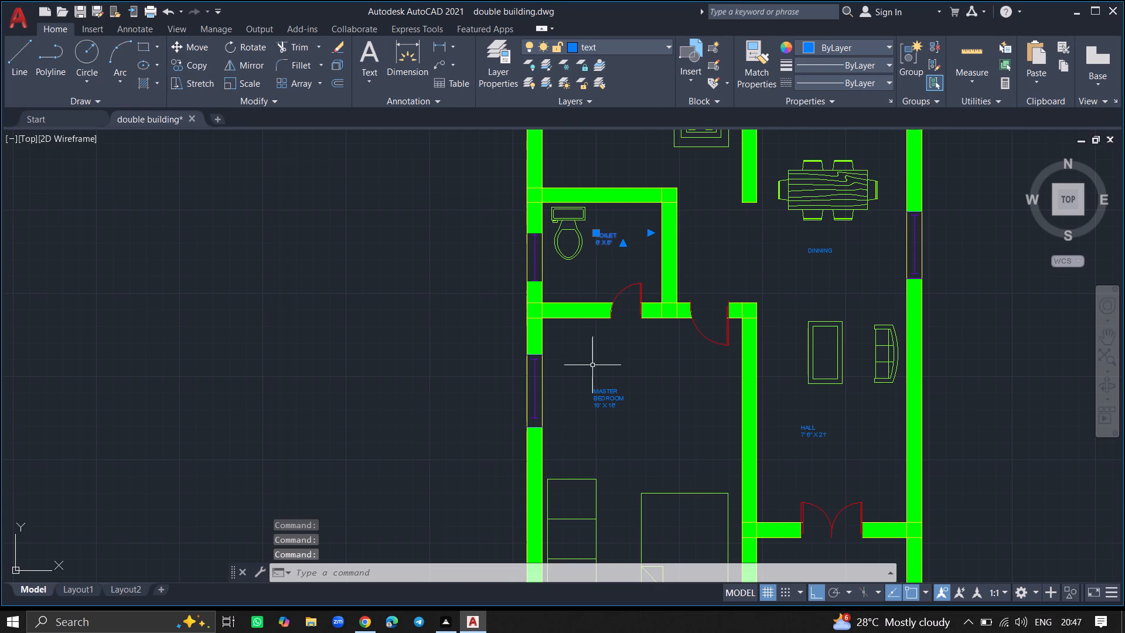
{"action": "left_click", "coordinate": [600, 389]}
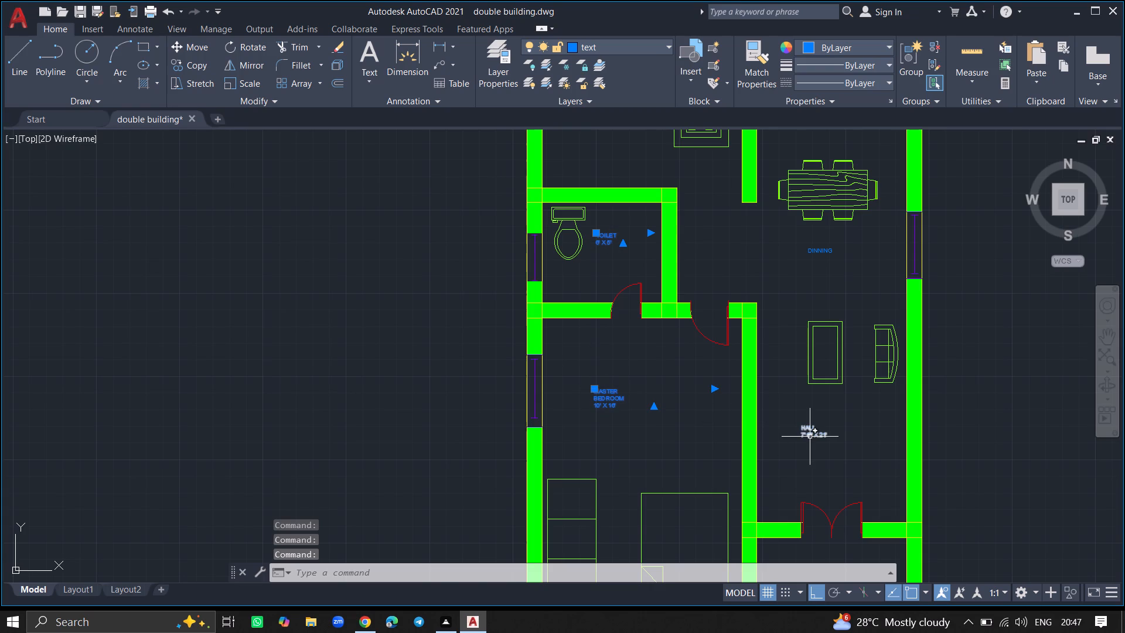
{"action": "left_click", "coordinate": [810, 437]}
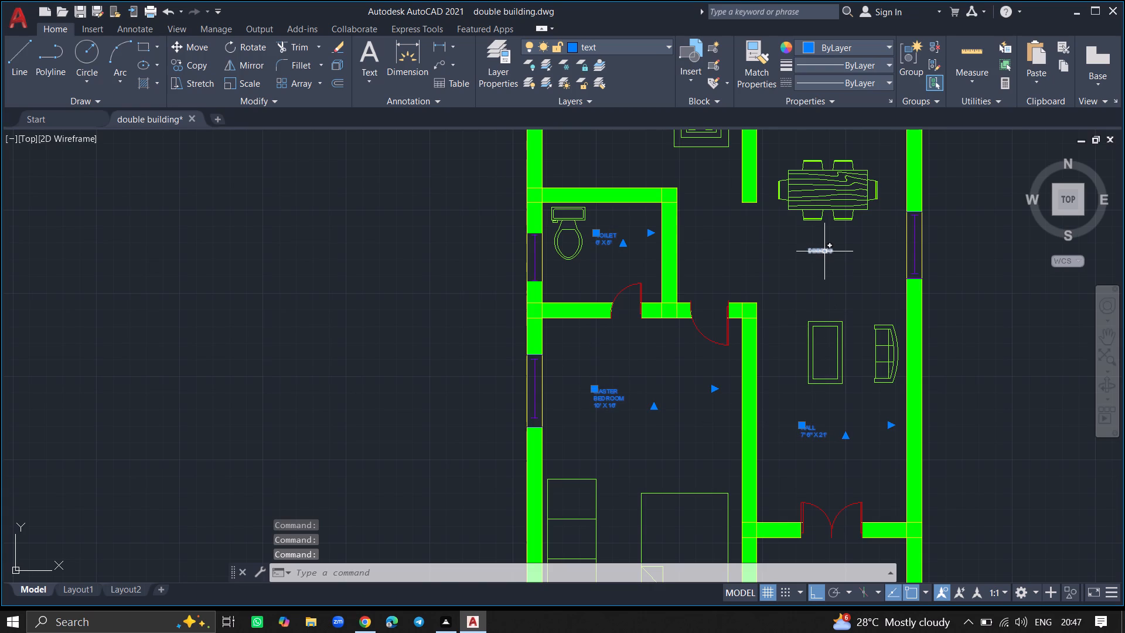
{"action": "left_click", "coordinate": [824, 251]}
{"action": "scroll", "coordinate": [824, 278], "scroll_direction": "down", "scroll_amount": 2, "text": "ctrl"}
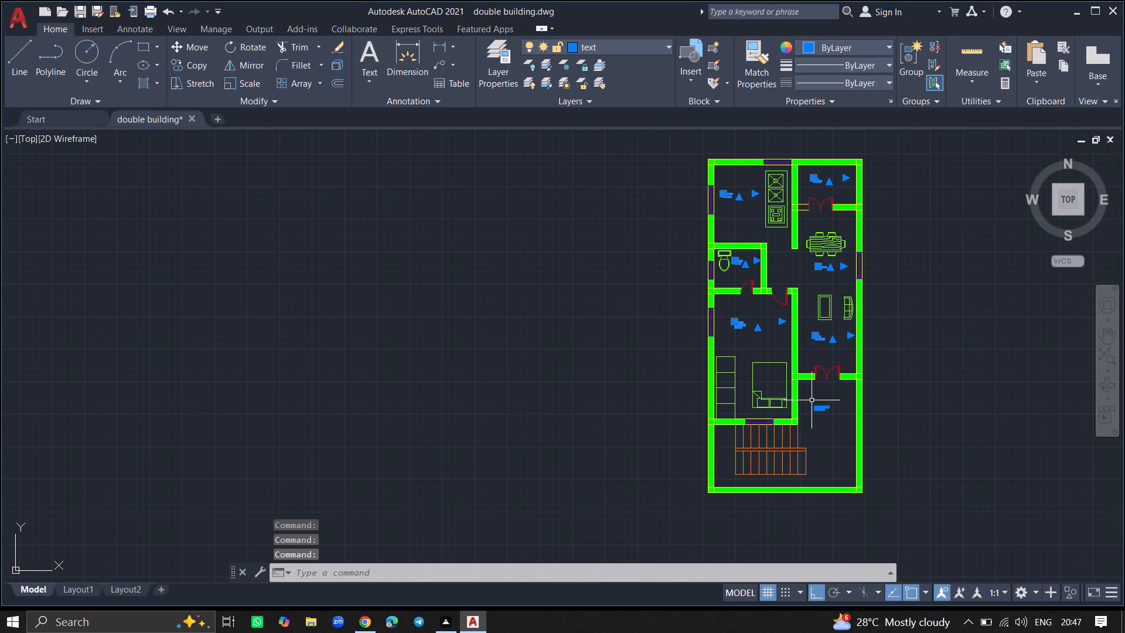
{"action": "left_click", "coordinate": [818, 409]}
{"action": "type", "text": "PR"}
{"action": "key", "text": "Return"}
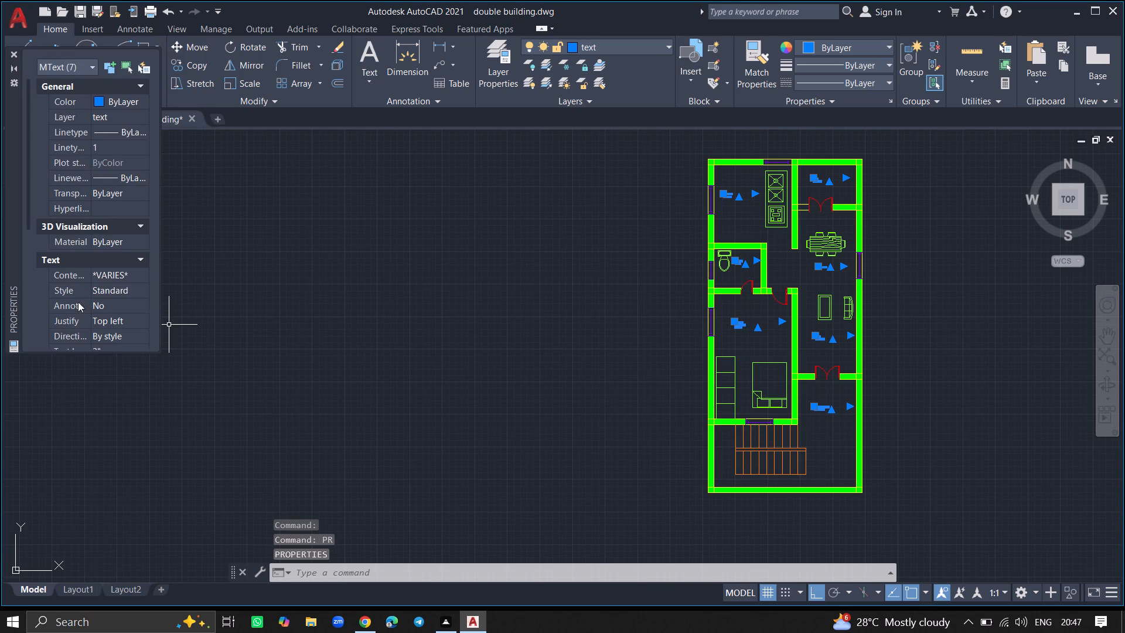
{"action": "left_click", "coordinate": [26, 242]}
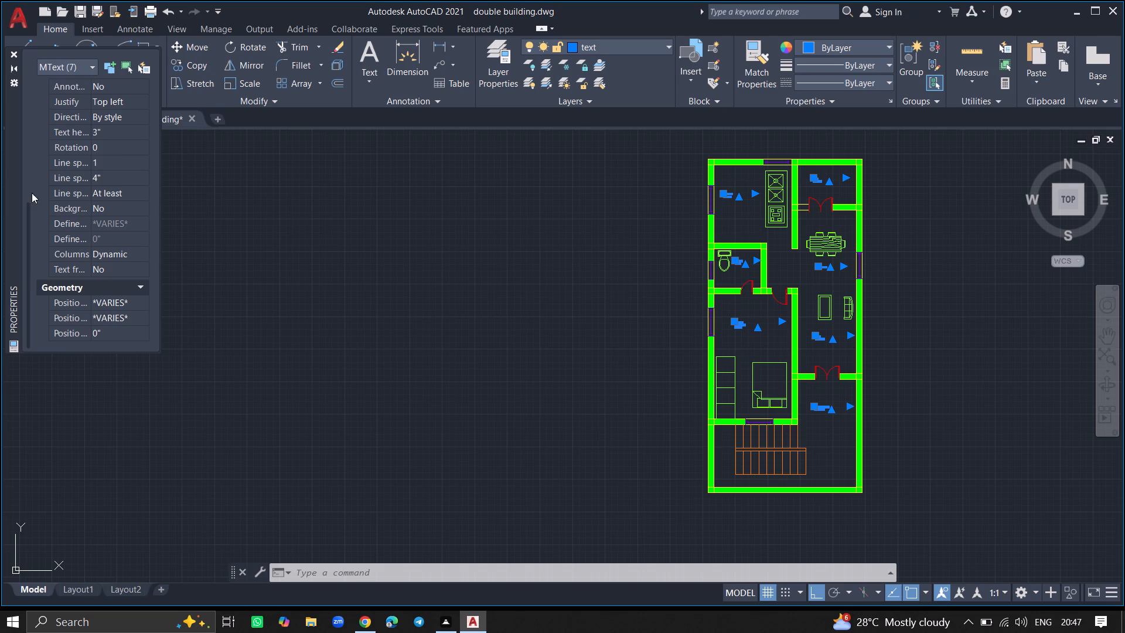
{"action": "left_click", "coordinate": [118, 127]}
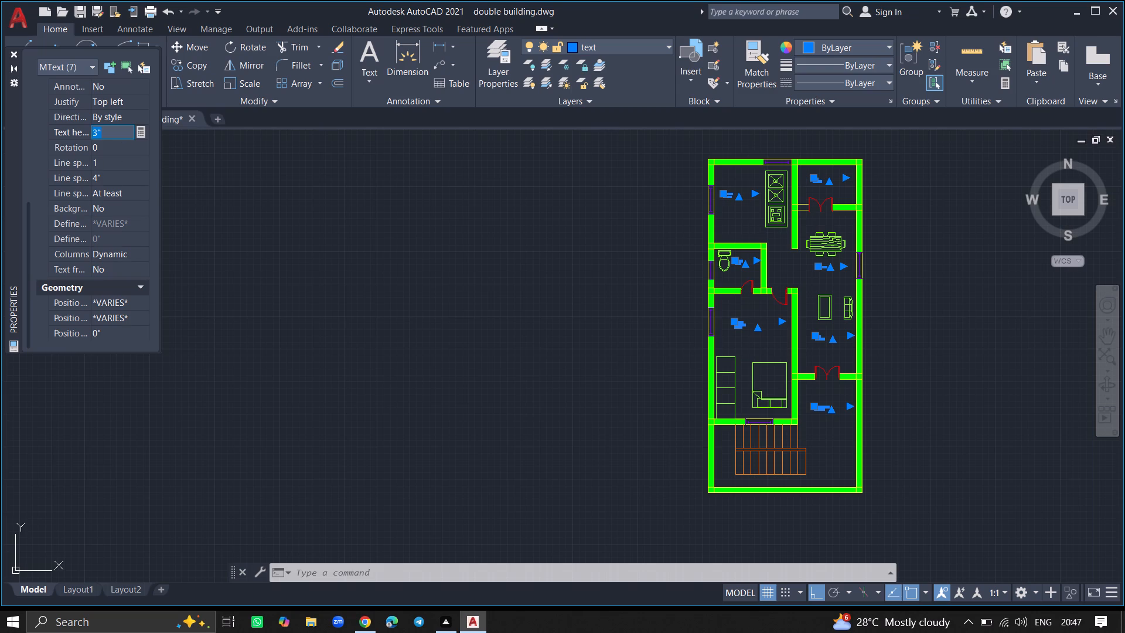
{"action": "key", "text": "BackSpace"}
{"action": "key", "text": "5"}
{"action": "key", "text": "shift+quotedbl"}
{"action": "left_click", "coordinate": [206, 180]}
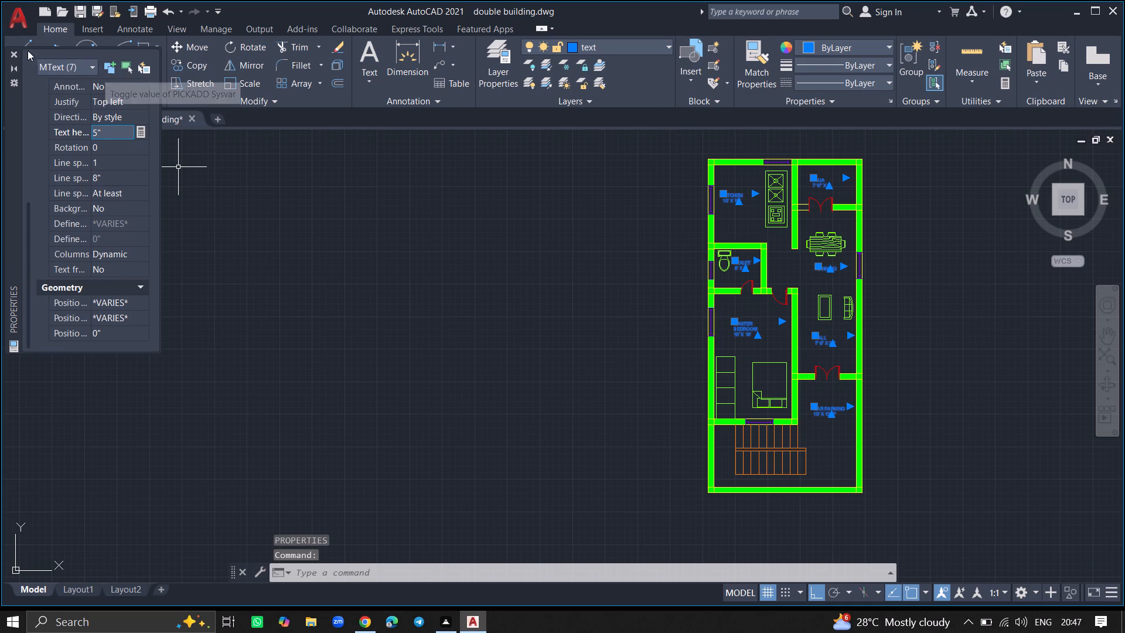
{"action": "left_click", "coordinate": [13, 53]}
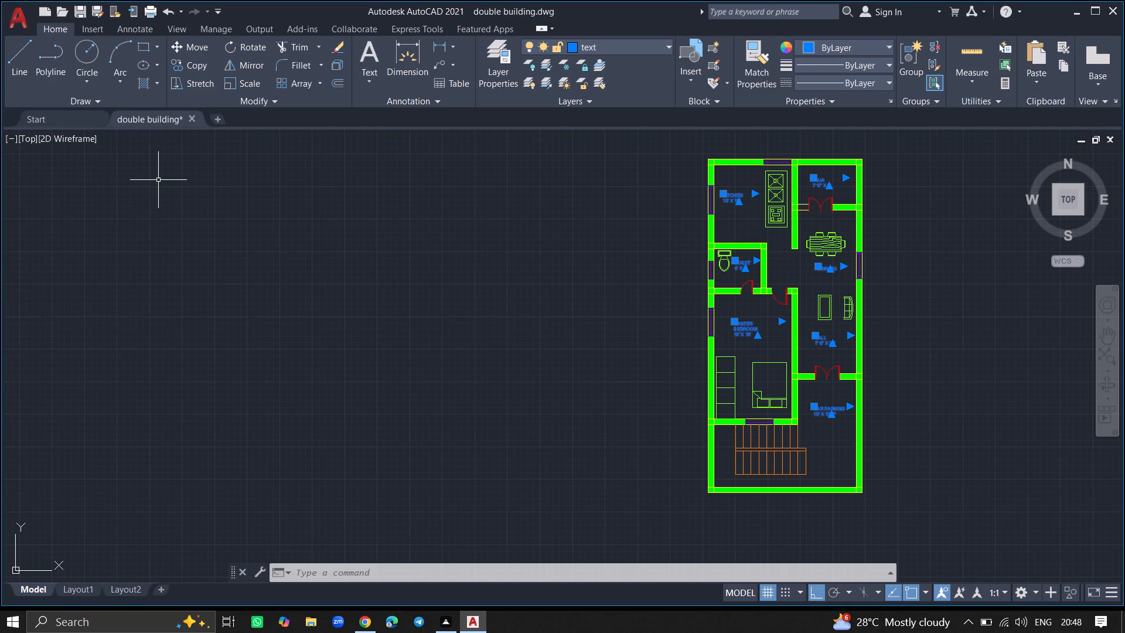
{"action": "key", "text": "Escape"}
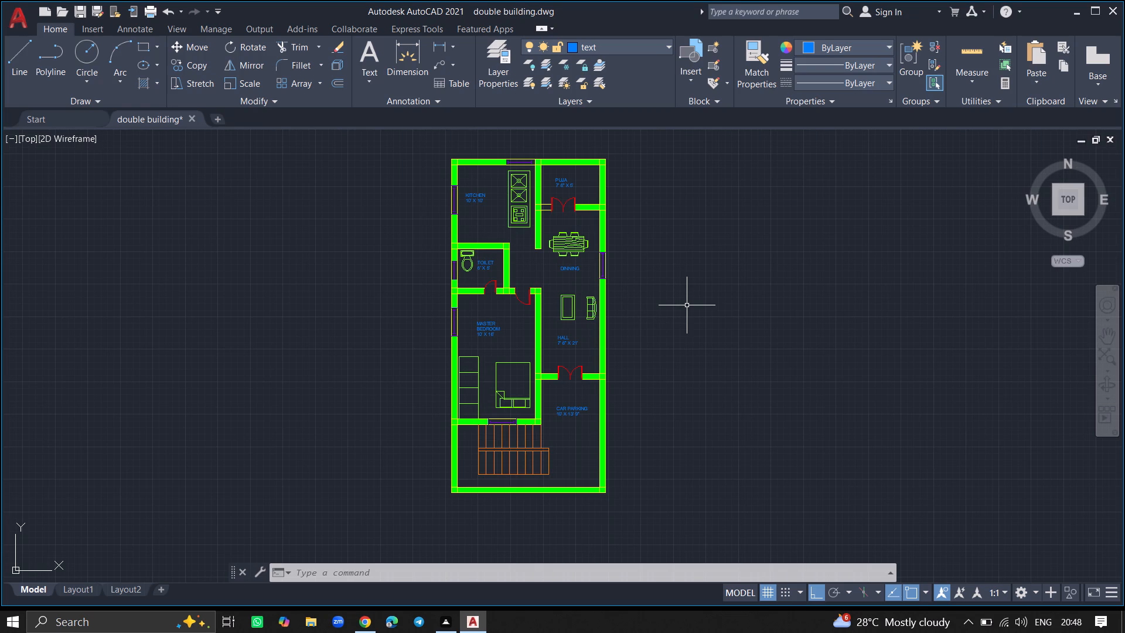
Make the dimensions layer the current layer.
{"action": "type", "text": "DIM"}
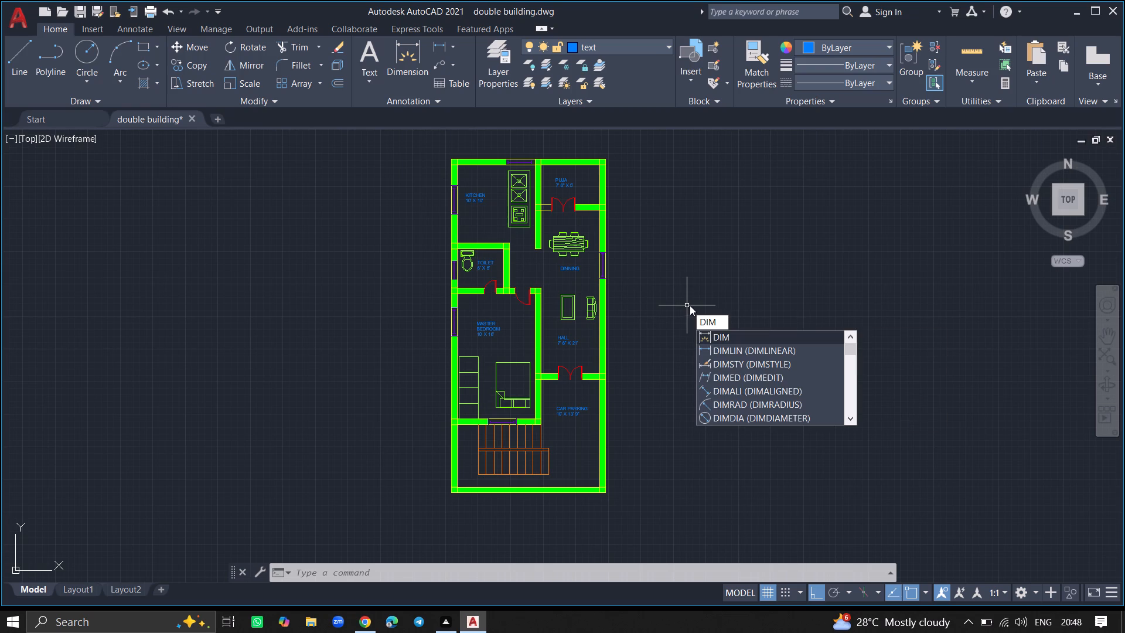
{"action": "left_click", "coordinate": [715, 348]}
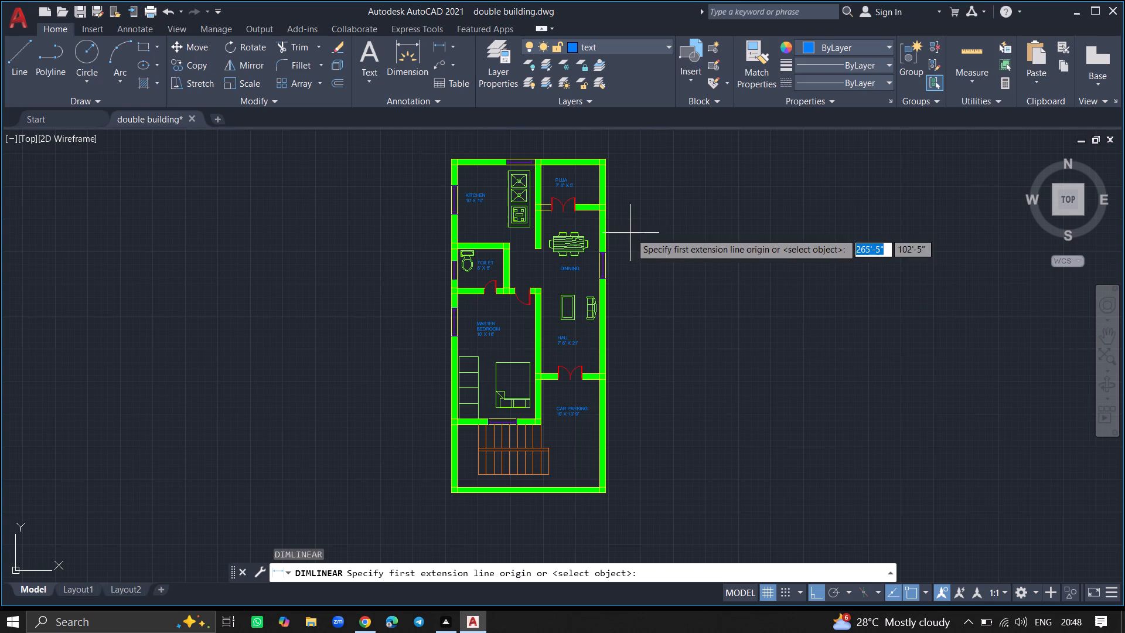
{"action": "left_click", "coordinate": [510, 57]}
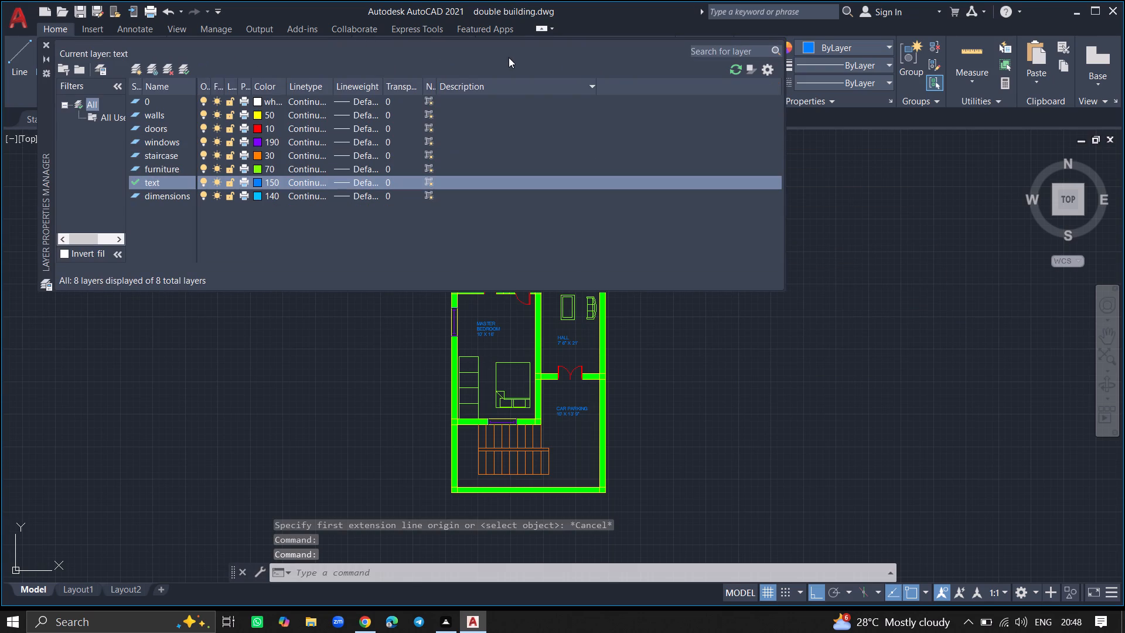
{"action": "double_click", "coordinate": [180, 193]}
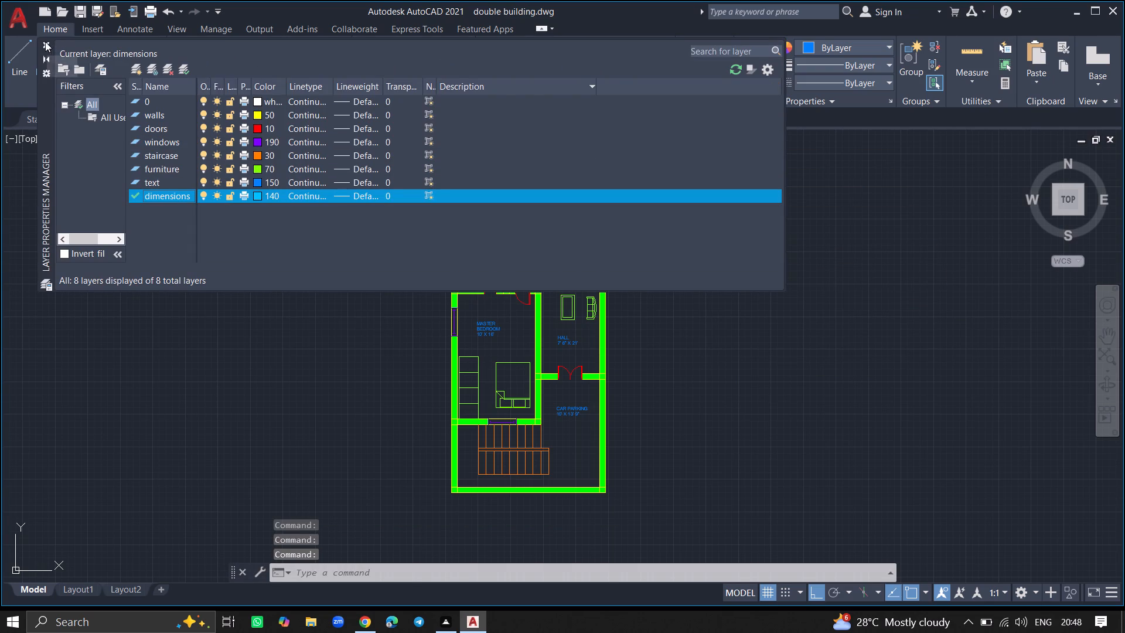
{"action": "left_click", "coordinate": [44, 40]}
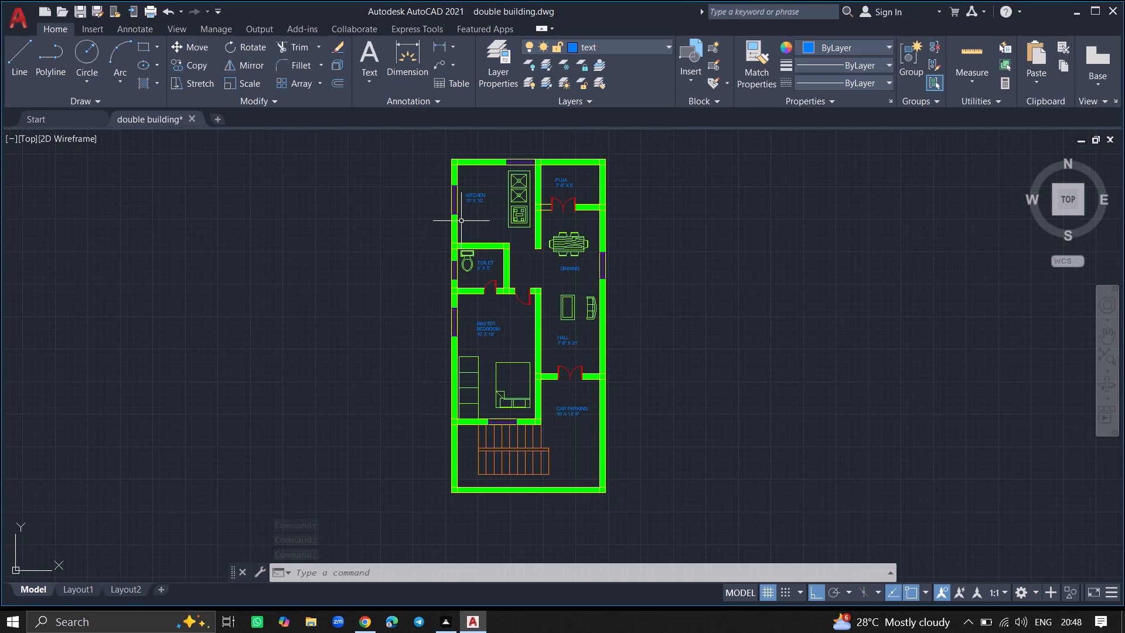
Add a horizontal linear dimension across the kitchen's inner width, placed just above the wall between kitchen and toilet.
{"action": "scroll", "coordinate": [461, 221], "scroll_direction": "up", "scroll_amount": 5, "text": "ctrl"}
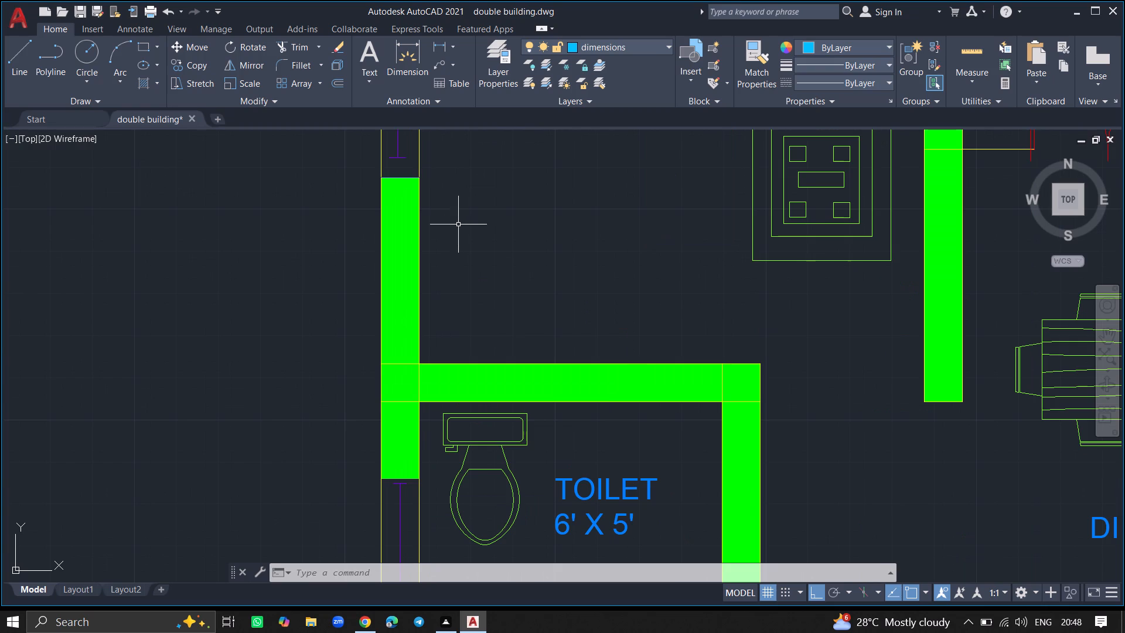
{"action": "left_click", "coordinate": [421, 278]}
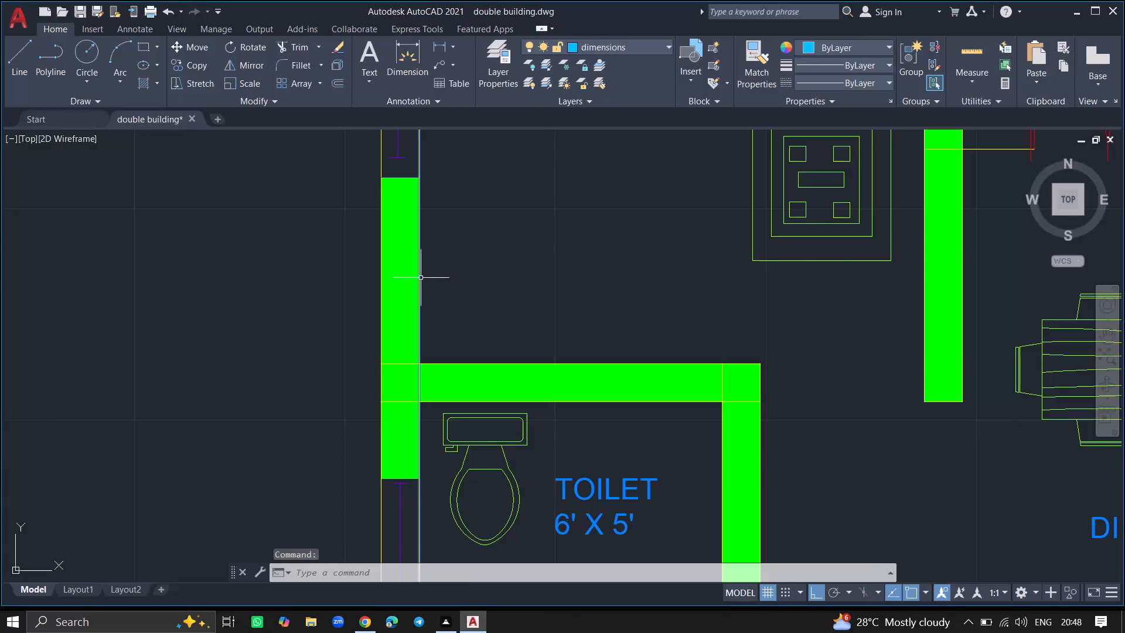
{"action": "key", "text": "Escape"}
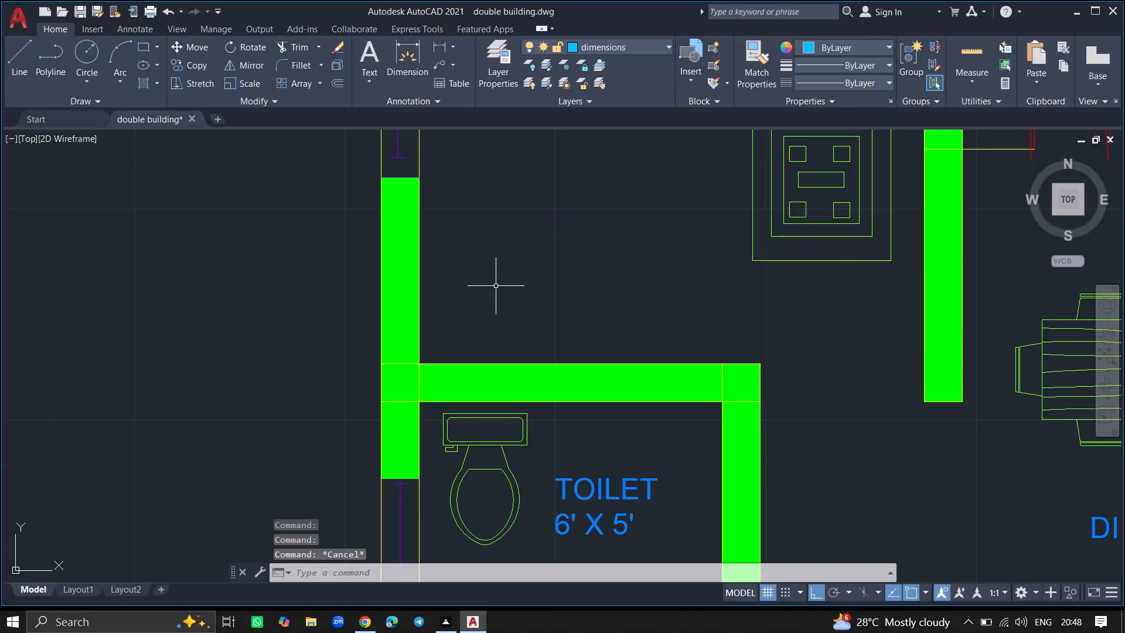
{"action": "type", "text": "DIM"}
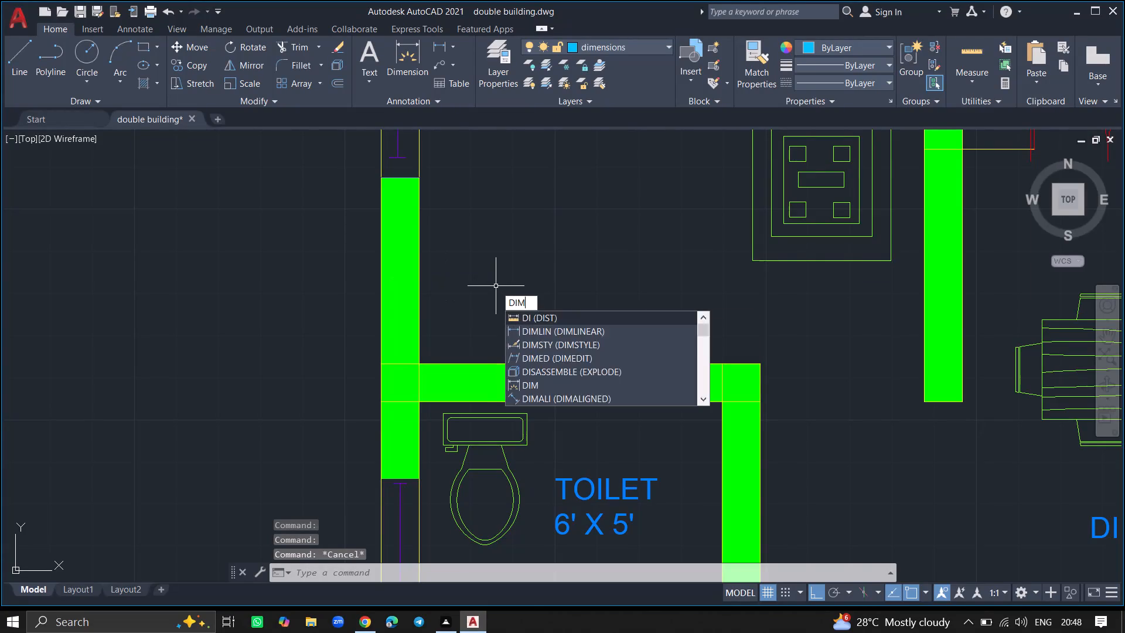
{"action": "left_click", "coordinate": [519, 328]}
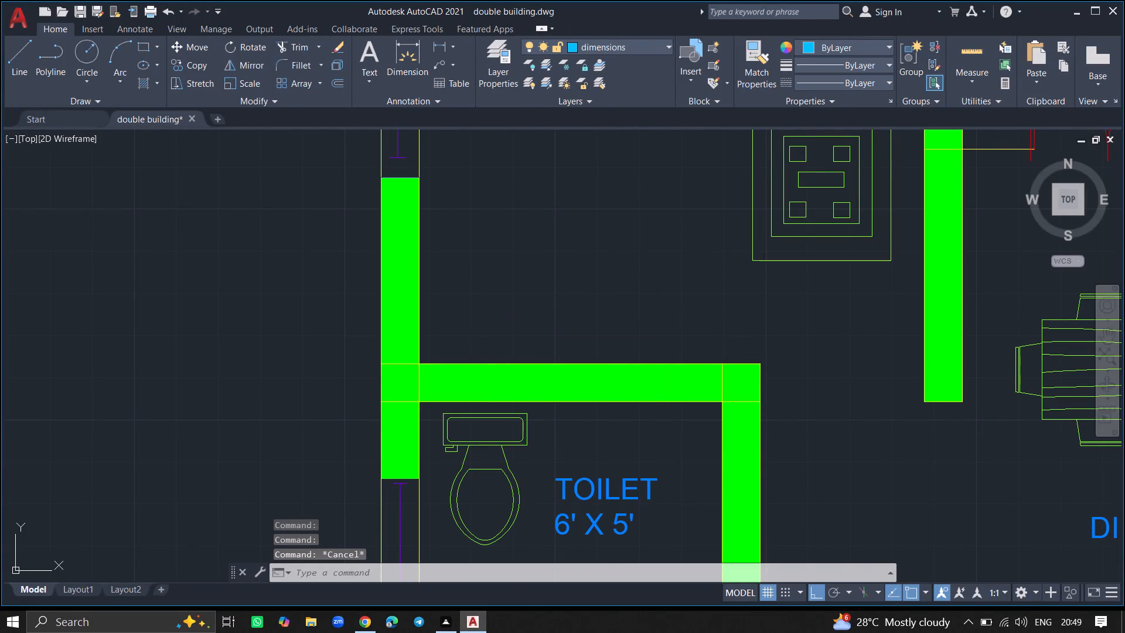
{"action": "left_click", "coordinate": [420, 365]}
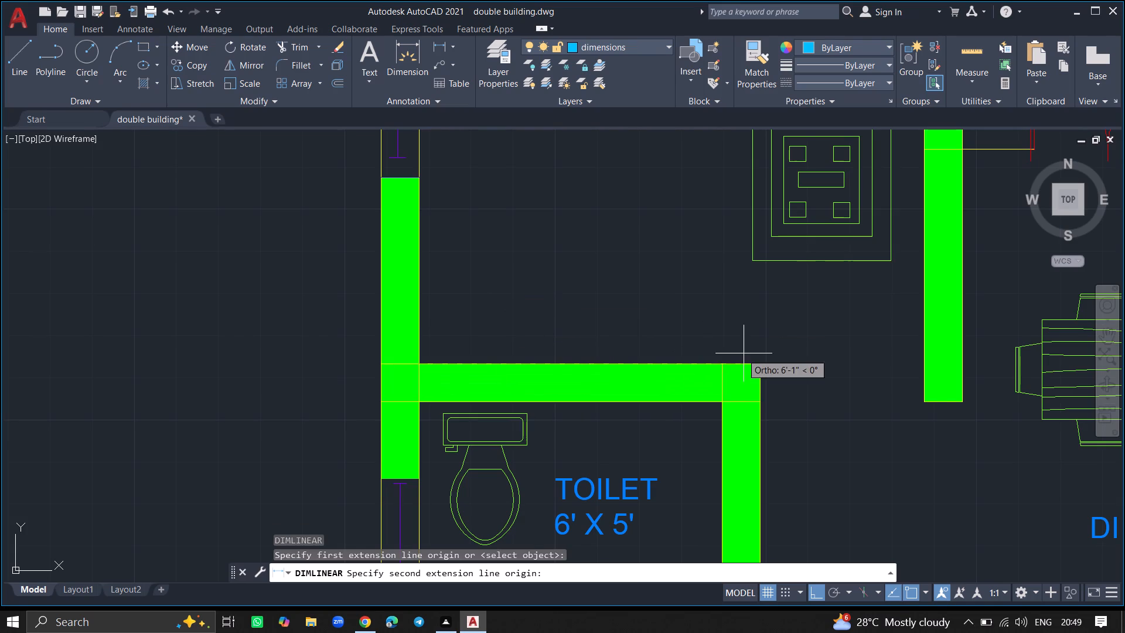
{"action": "left_click", "coordinate": [925, 368]}
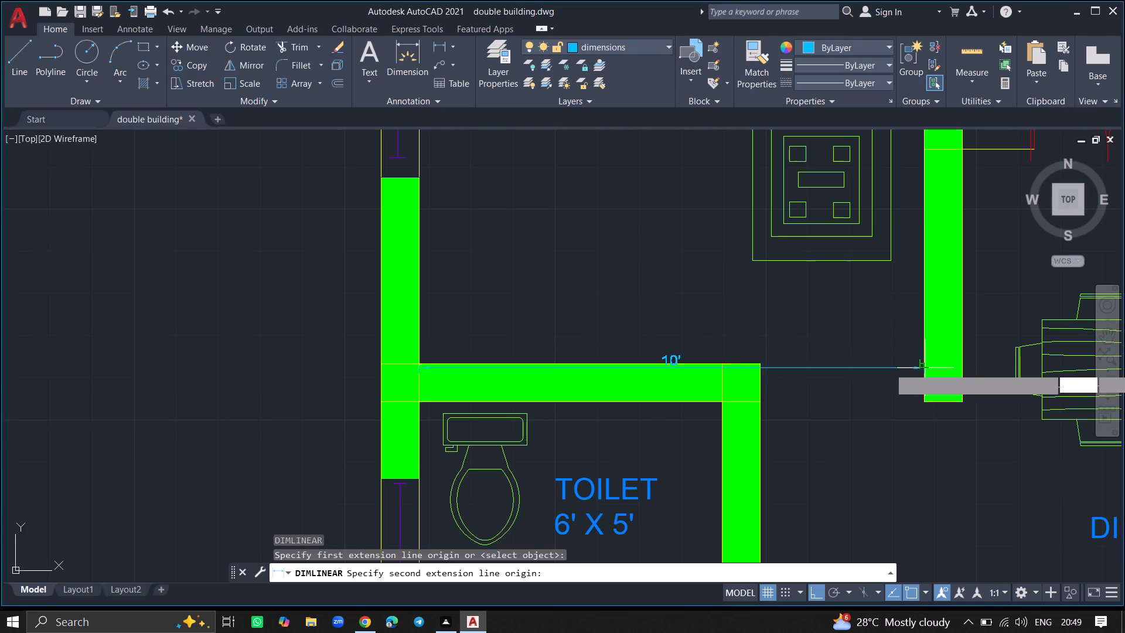
{"action": "left_click", "coordinate": [925, 337]}
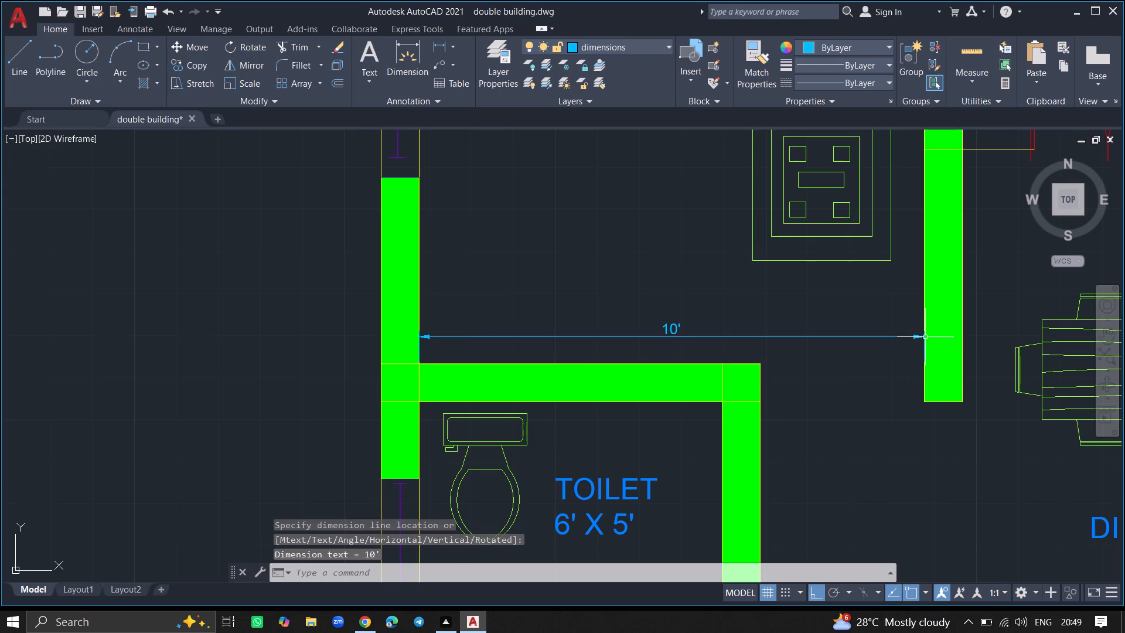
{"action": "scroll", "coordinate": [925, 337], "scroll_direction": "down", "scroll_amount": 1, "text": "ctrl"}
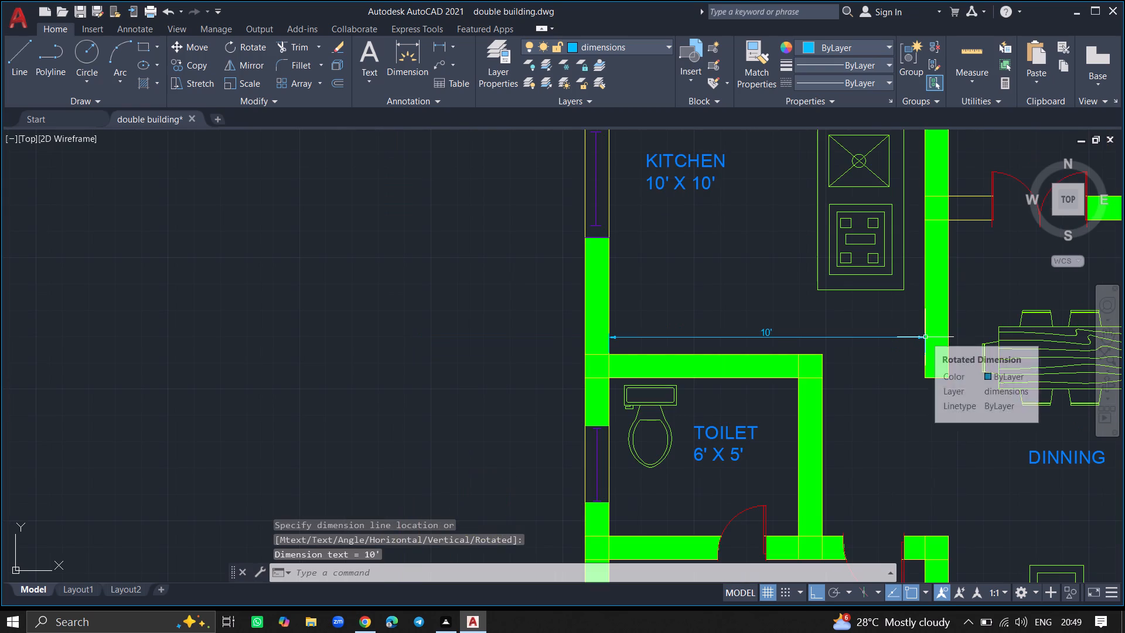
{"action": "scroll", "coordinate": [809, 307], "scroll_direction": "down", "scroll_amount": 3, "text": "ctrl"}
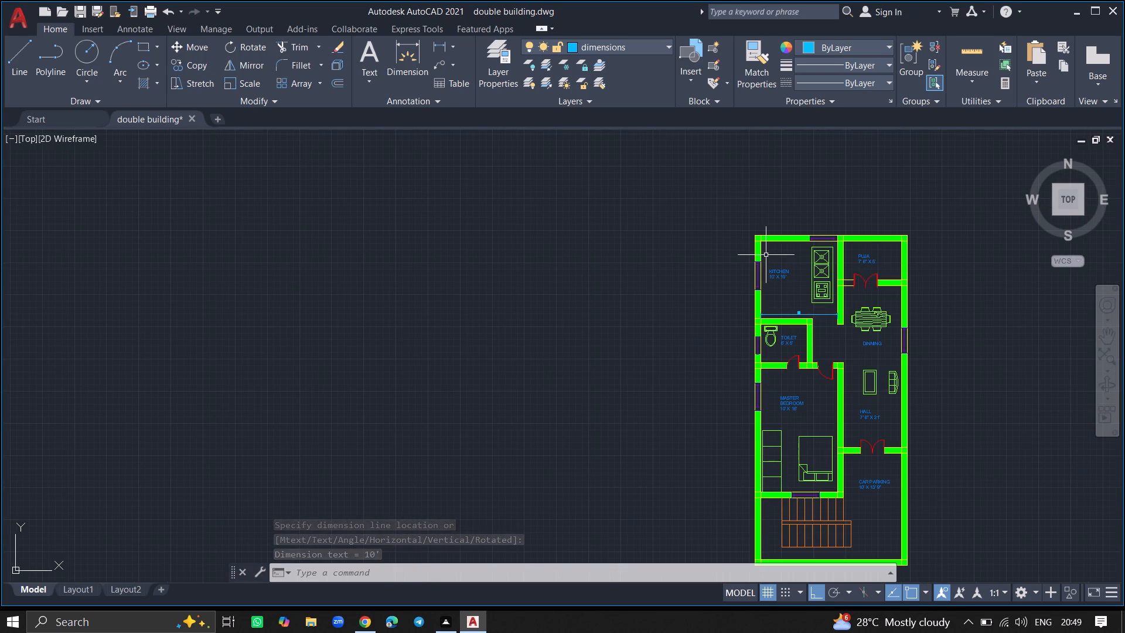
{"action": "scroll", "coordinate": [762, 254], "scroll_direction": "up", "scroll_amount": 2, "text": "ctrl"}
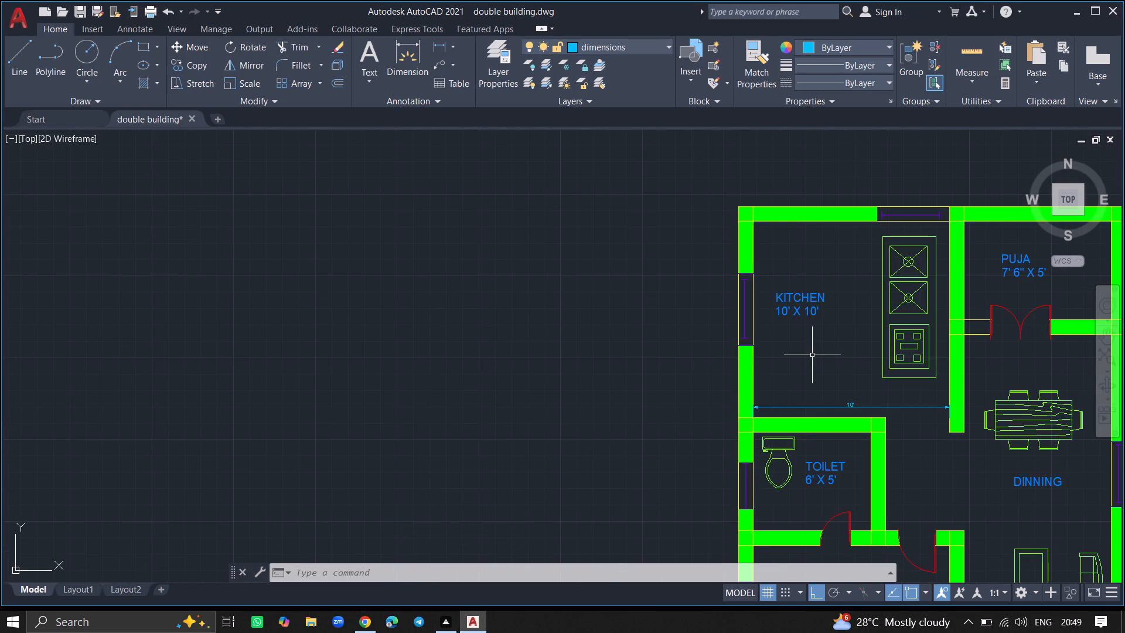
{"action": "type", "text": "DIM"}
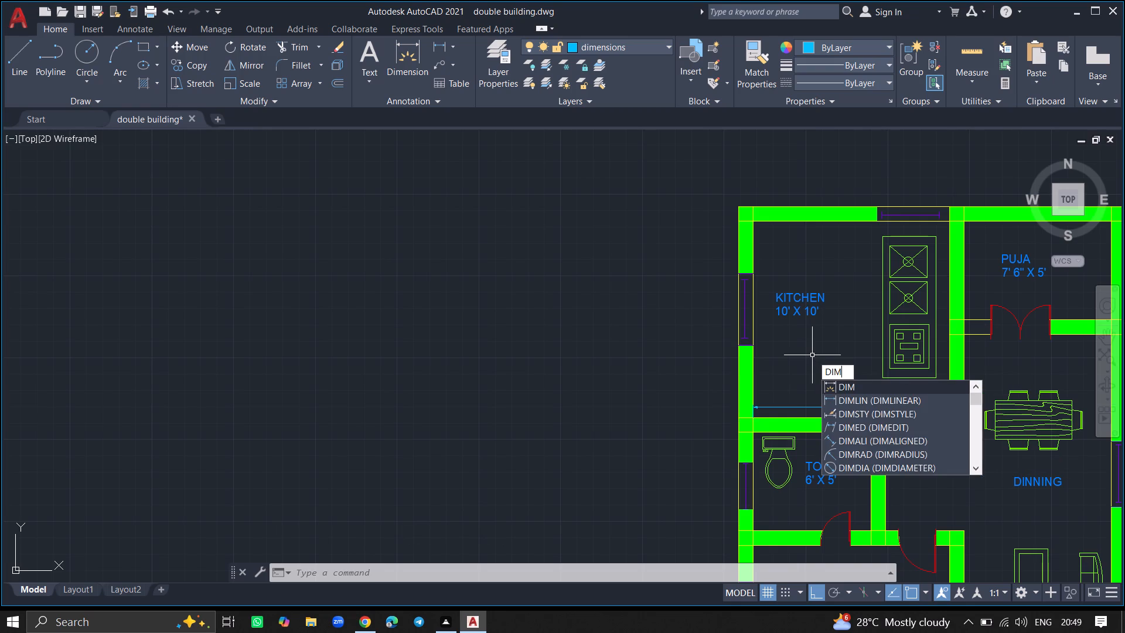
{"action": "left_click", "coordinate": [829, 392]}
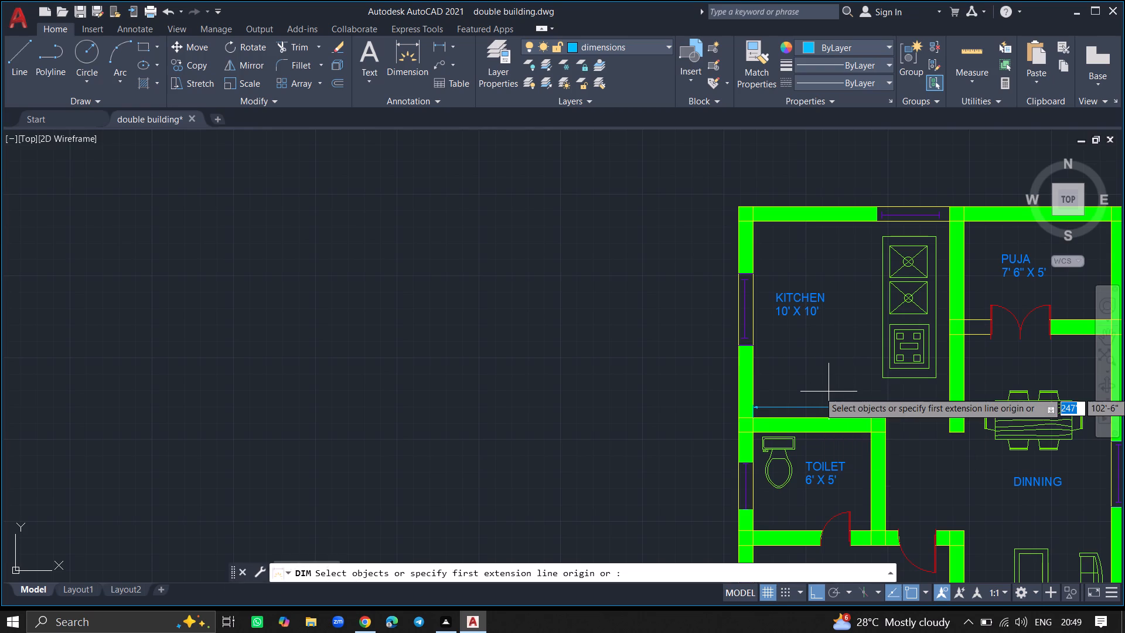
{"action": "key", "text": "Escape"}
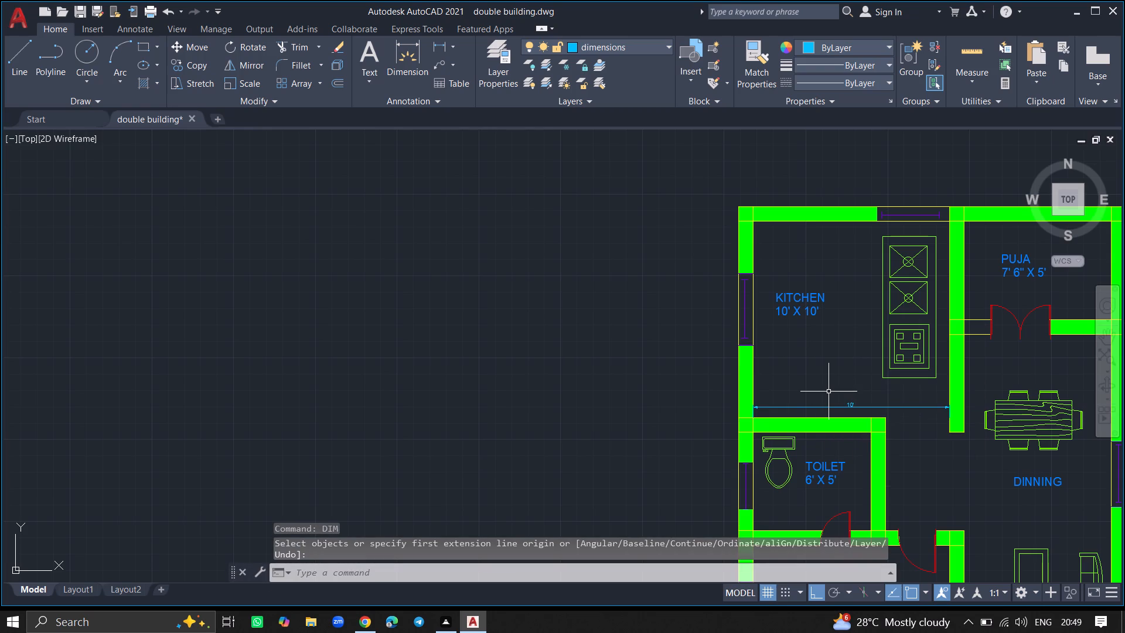
Add a vertical linear dimension across the kitchen's inner depth, from the toilet wall to the outer wall, between the KITCHEN label and the counter.
{"action": "type", "text": "DIML"}
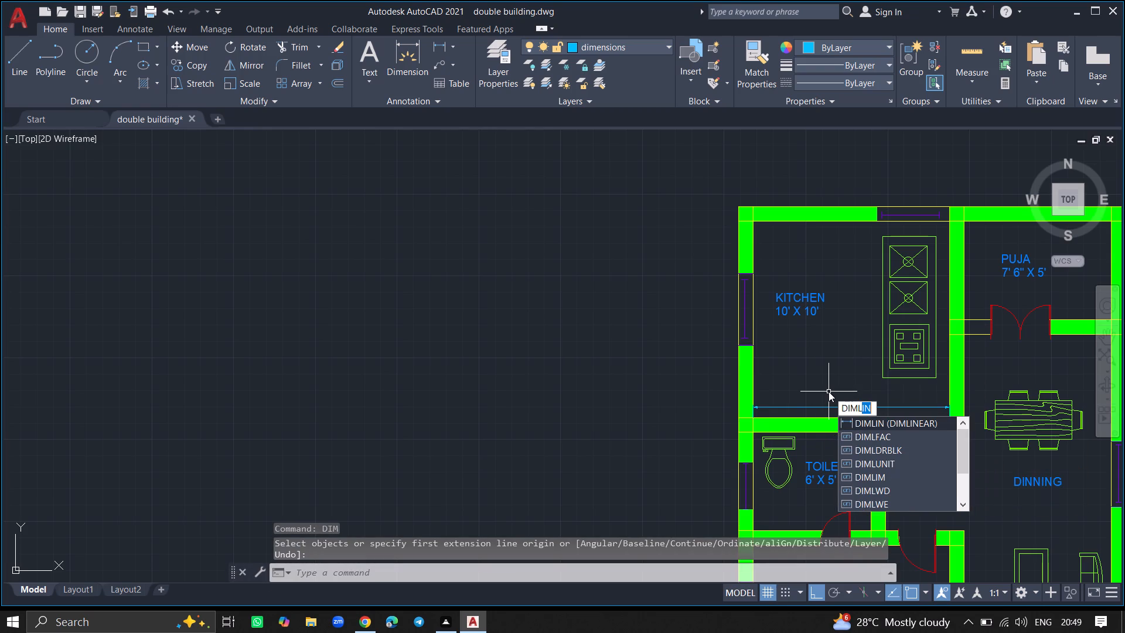
{"action": "left_click", "coordinate": [859, 421]}
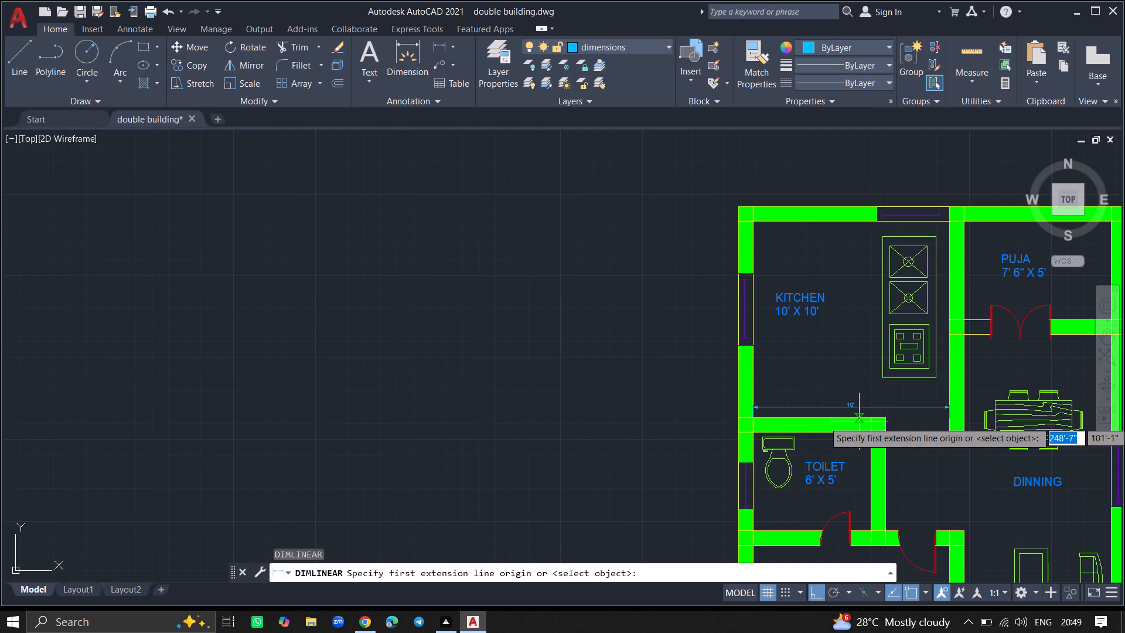
{"action": "scroll", "coordinate": [851, 421], "scroll_direction": "up", "scroll_amount": 5, "text": "ctrl"}
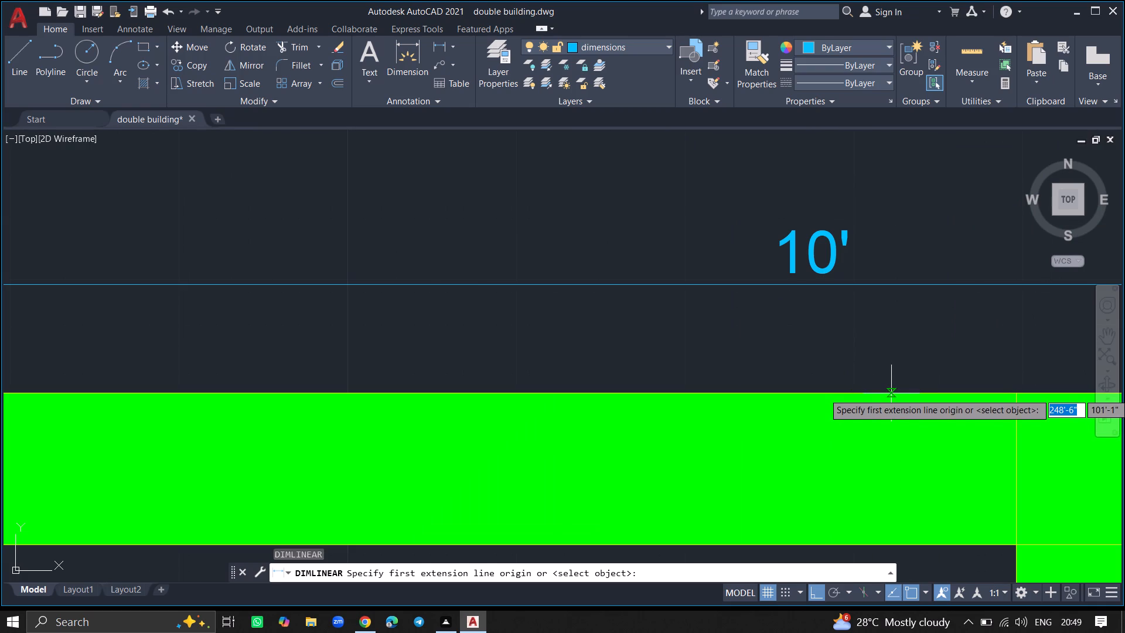
{"action": "left_click", "coordinate": [891, 393]}
{"action": "scroll", "coordinate": [898, 266], "scroll_direction": "down", "scroll_amount": 5, "text": "ctrl"}
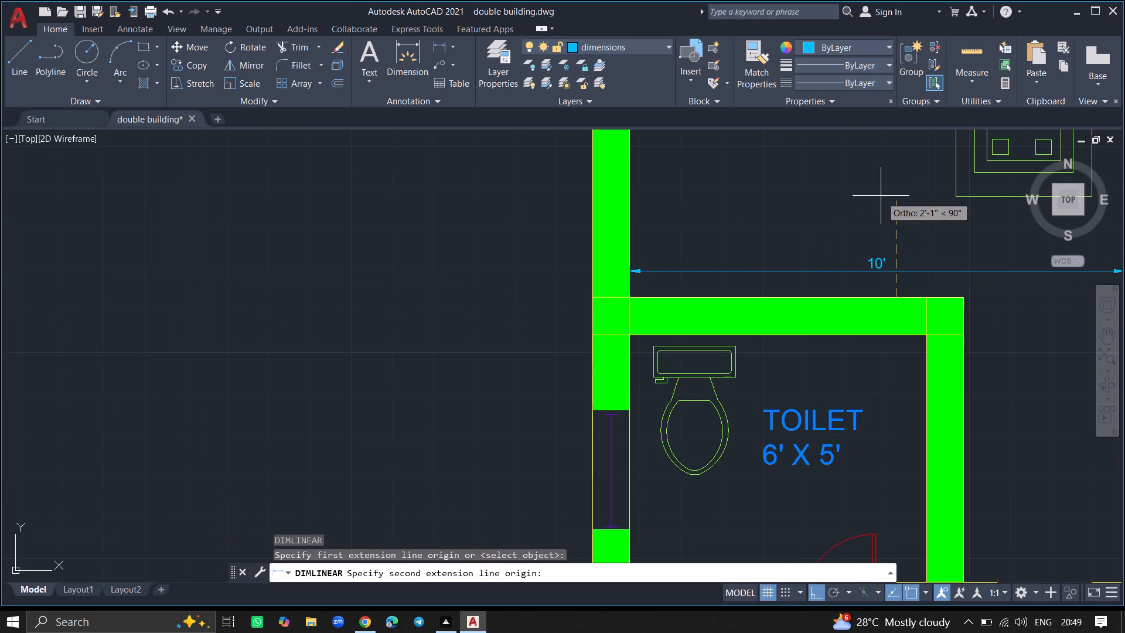
{"action": "scroll", "coordinate": [881, 196], "scroll_direction": "down", "scroll_amount": 6, "text": "ctrl"}
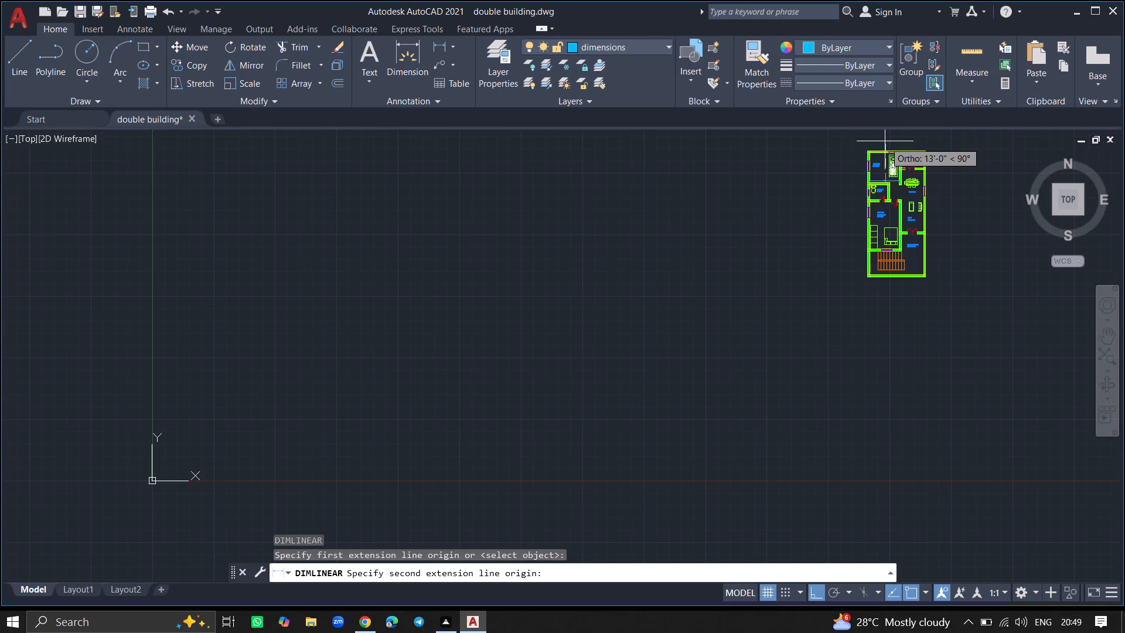
{"action": "scroll", "coordinate": [885, 148], "scroll_direction": "up", "scroll_amount": 10, "text": "ctrl"}
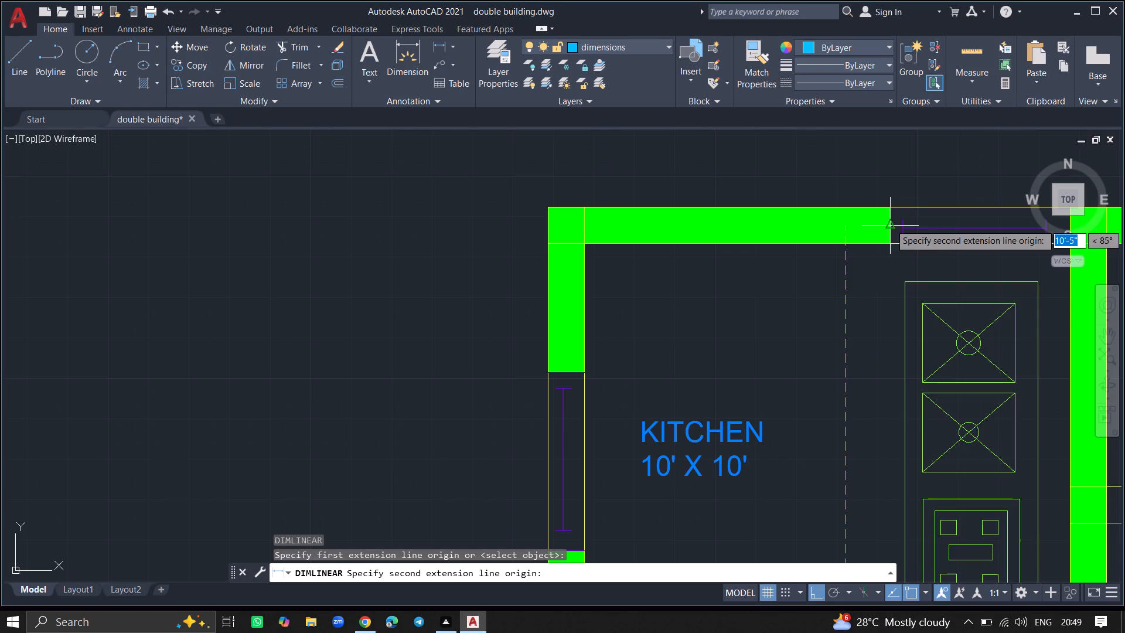
{"action": "left_click", "coordinate": [843, 247]}
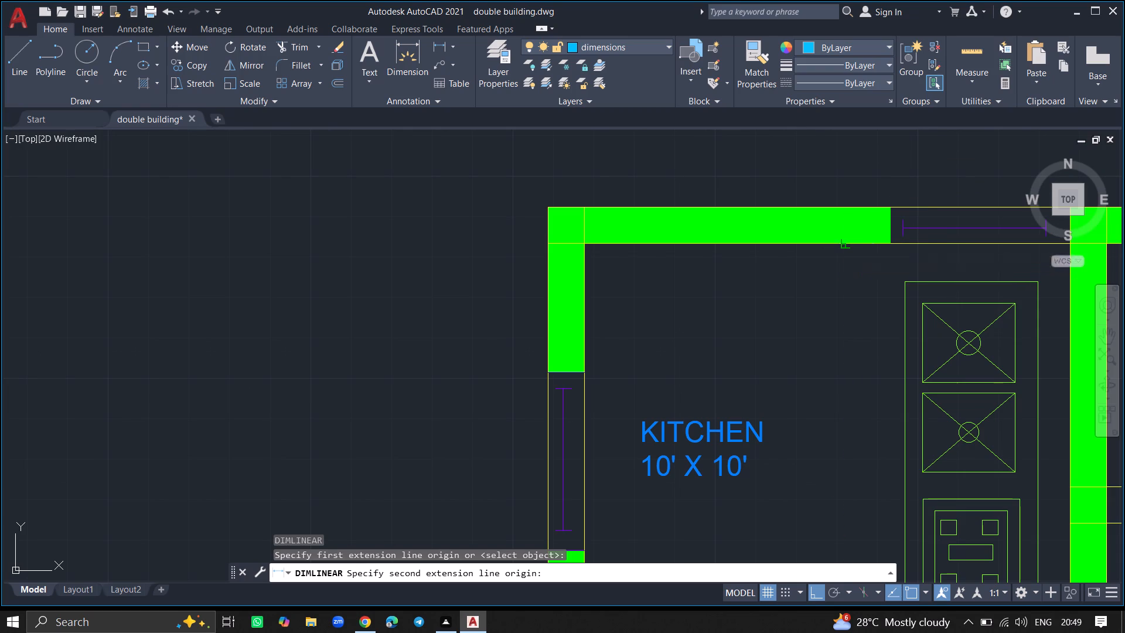
{"action": "left_click", "coordinate": [853, 247]}
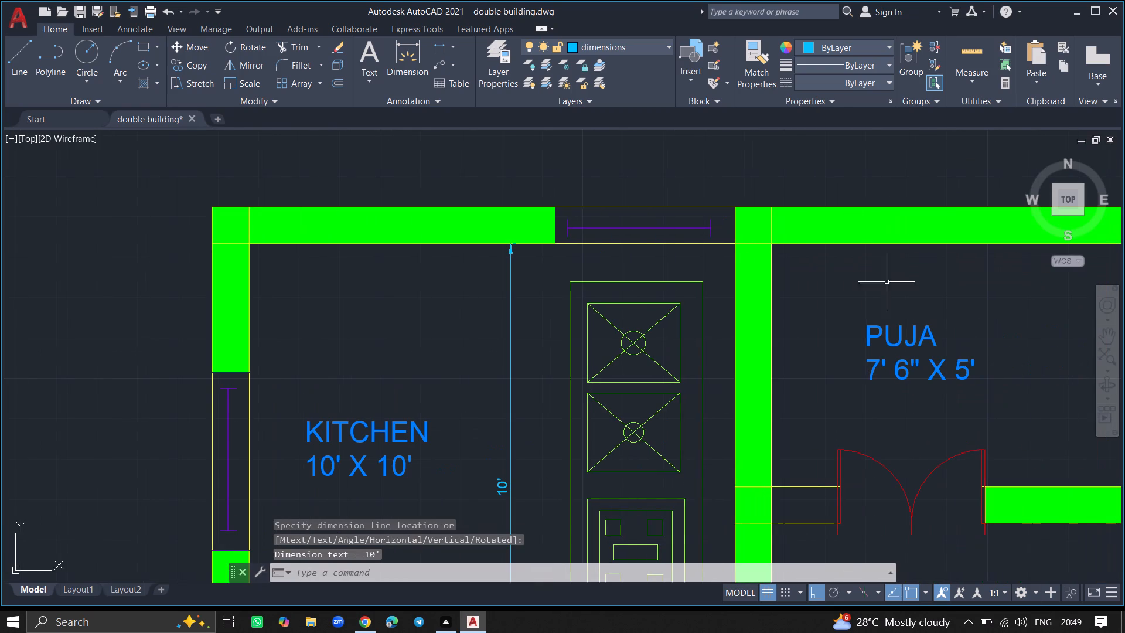
Add a horizontal linear dimension across the PUJA room's inner width, placed above the room label.
{"action": "type", "text": "DIML"}
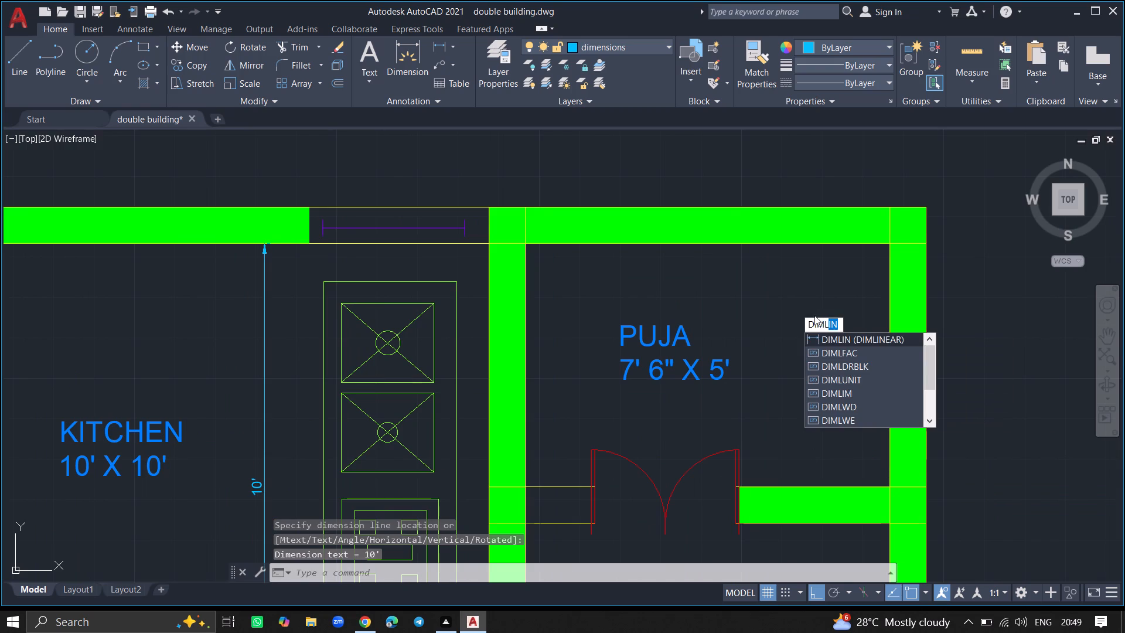
{"action": "left_click", "coordinate": [819, 337]}
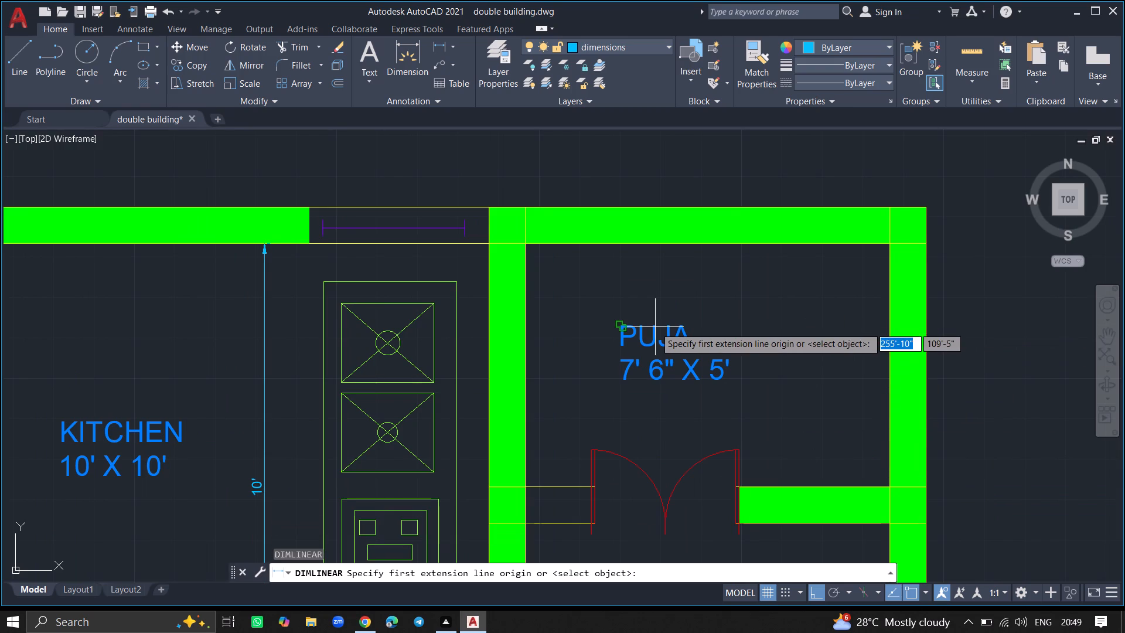
{"action": "left_click", "coordinate": [525, 278]}
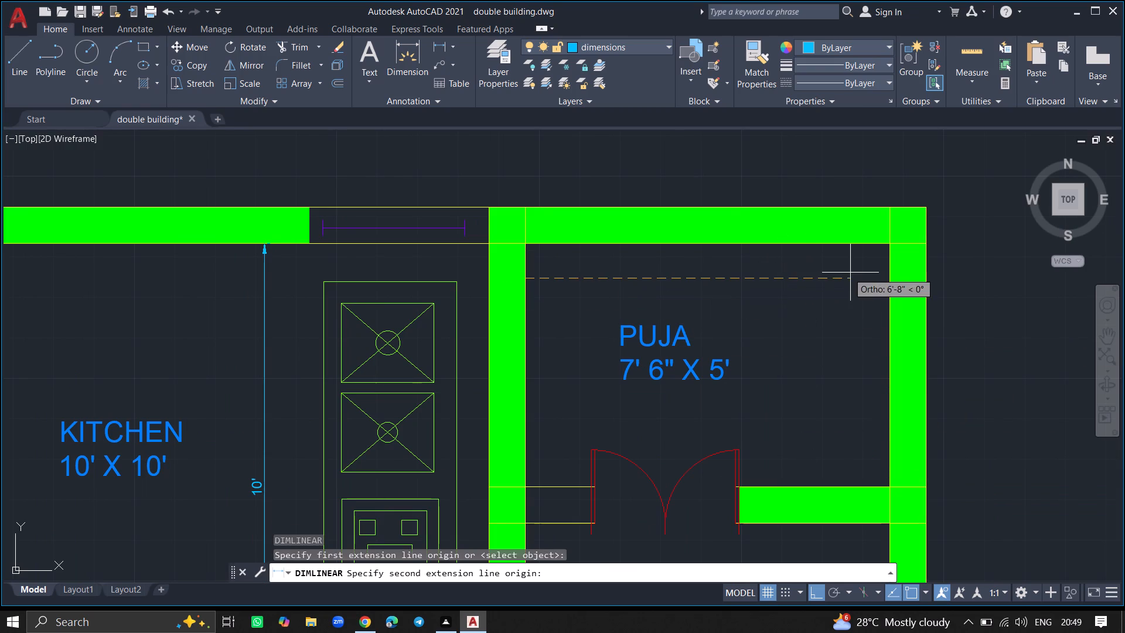
{"action": "left_click", "coordinate": [888, 278]}
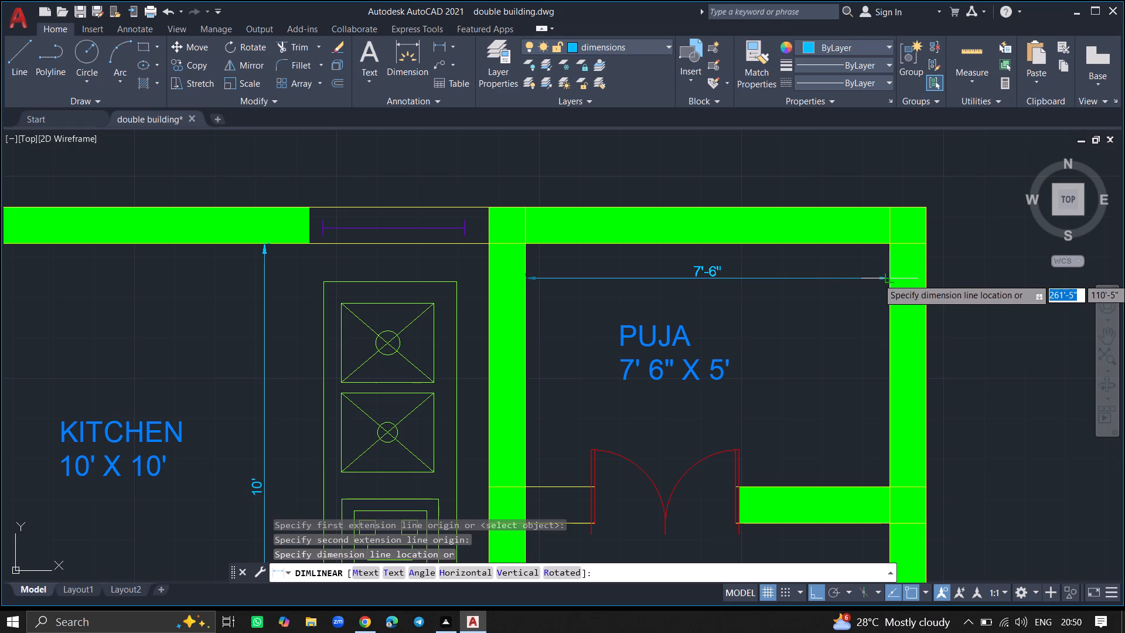
{"action": "left_click", "coordinate": [889, 282]}
Add a vertical linear dimension across the PUJA room's inner depth, placed between the room label and the outer side wall.
{"action": "type", "text": "DIMLIN"}
{"action": "left_click", "coordinate": [945, 372]}
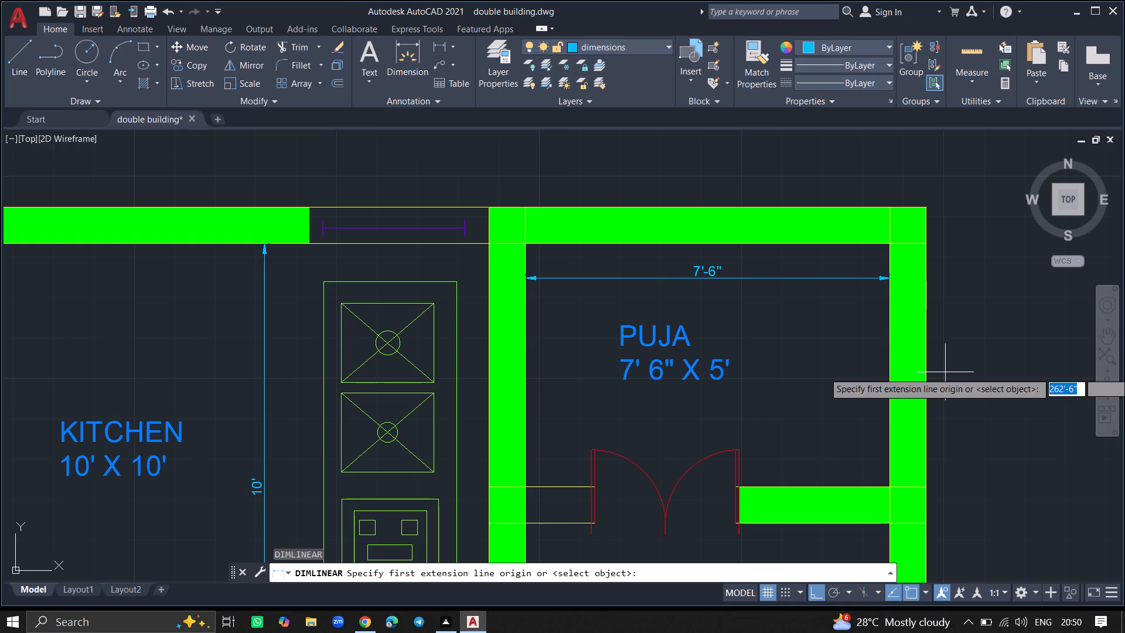
{"action": "left_click", "coordinate": [835, 245]}
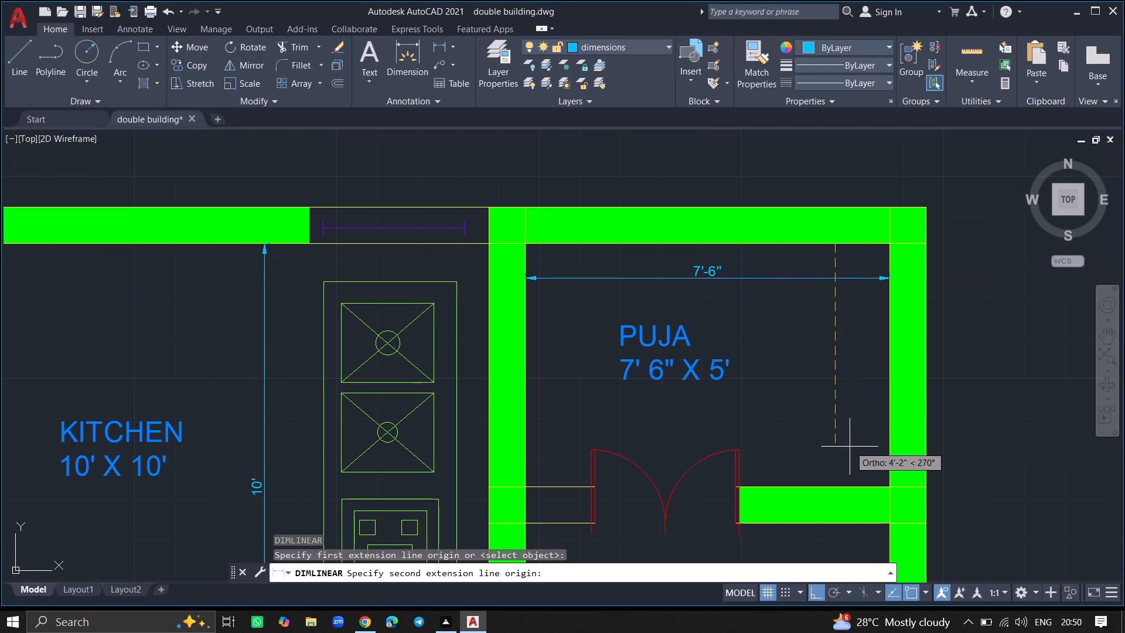
{"action": "left_click", "coordinate": [837, 489]}
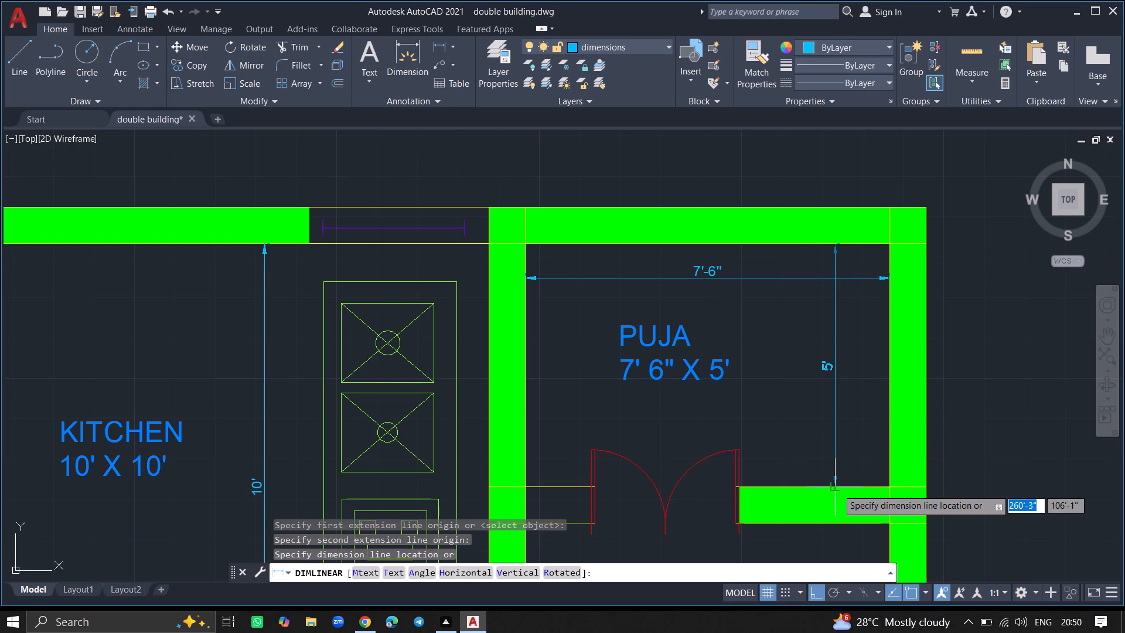
{"action": "left_click", "coordinate": [821, 478]}
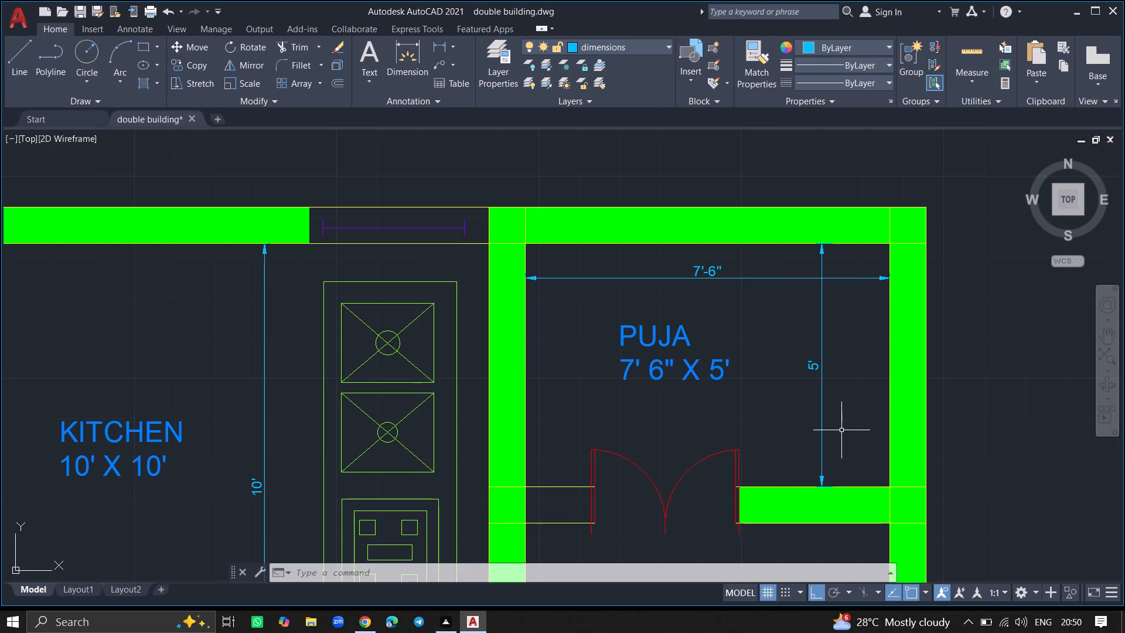
Add a horizontal linear dimension across the dining area's inner width, placed between the PUJA doors and the dining table.
{"action": "scroll", "coordinate": [841, 430], "scroll_direction": "down", "scroll_amount": 7, "text": "ctrl"}
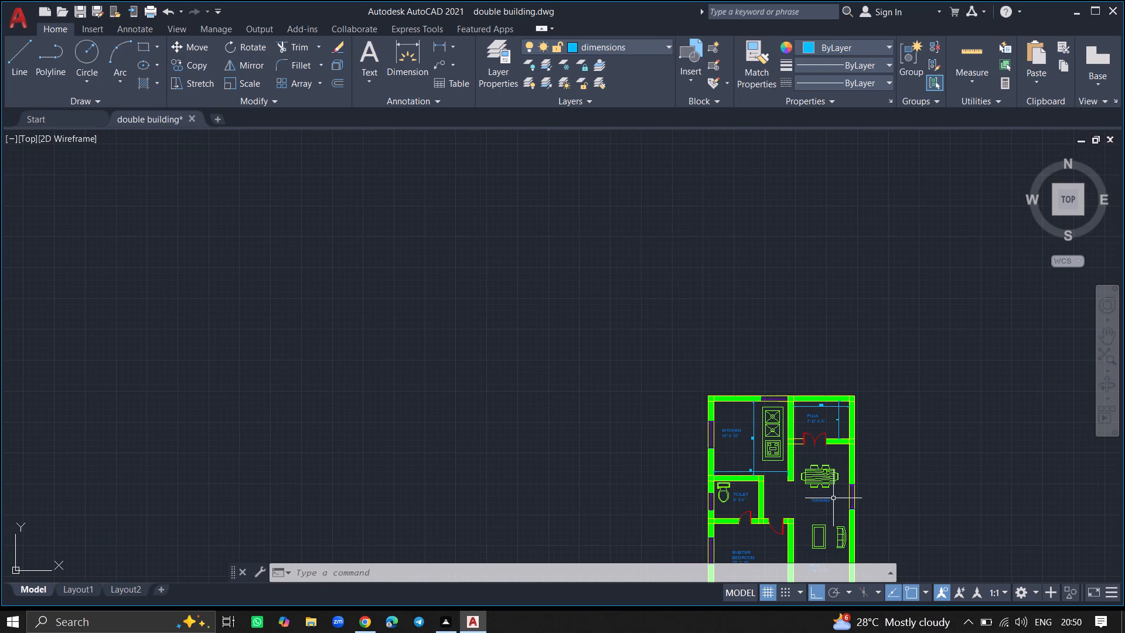
{"action": "scroll", "coordinate": [833, 499], "scroll_direction": "up", "scroll_amount": 2, "text": "ctrl"}
{"action": "key", "text": "d"}
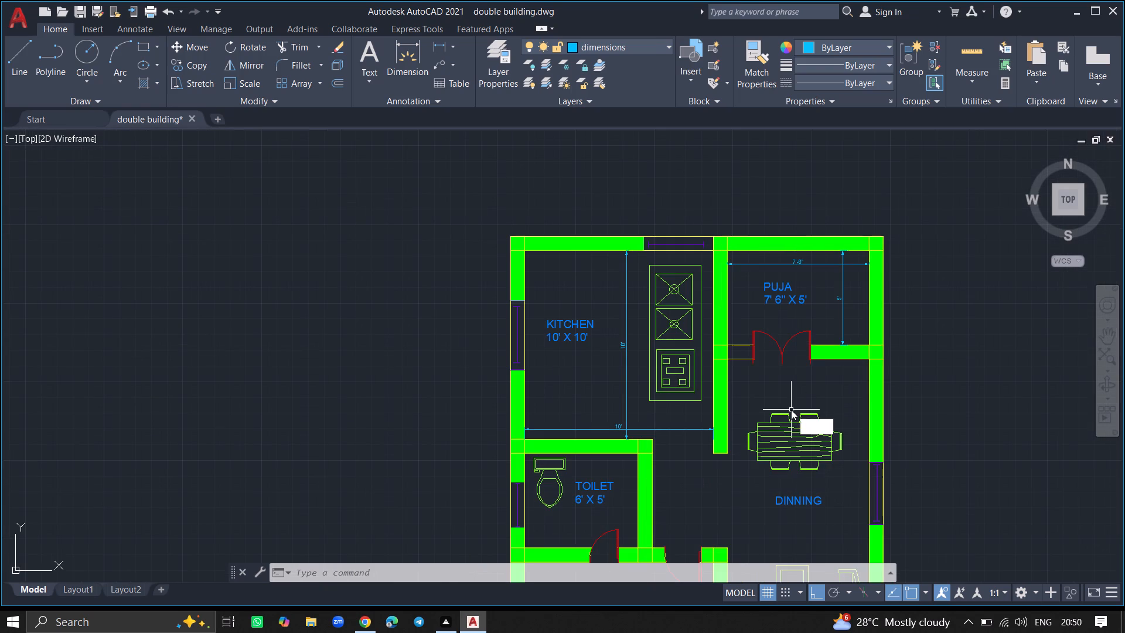
{"action": "type", "text": "IML"}
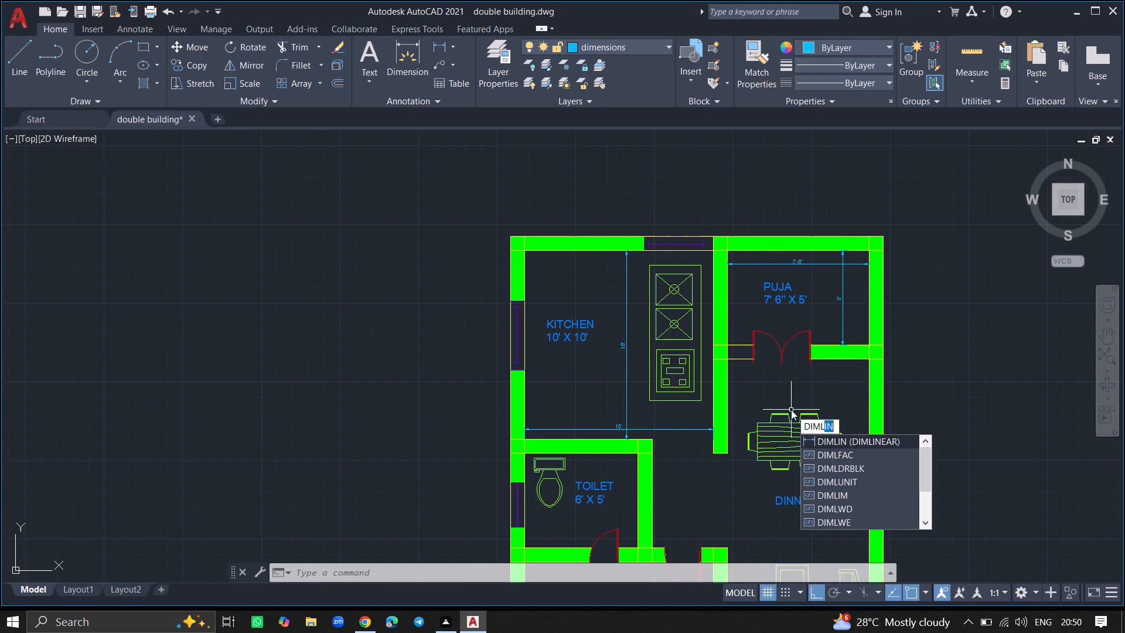
{"action": "left_click", "coordinate": [810, 440]}
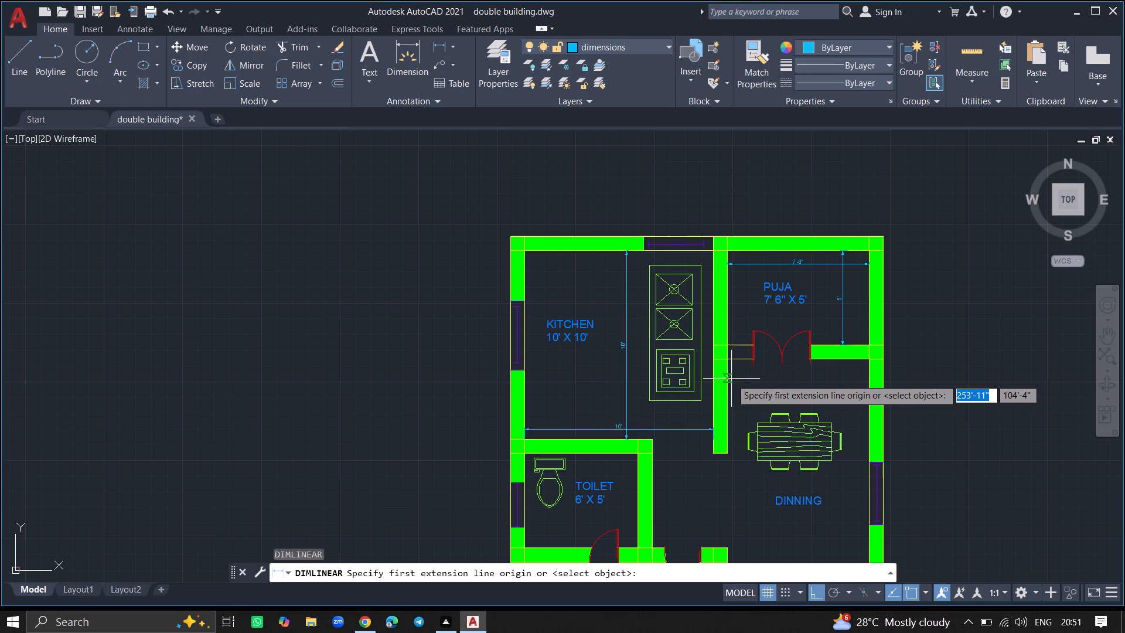
{"action": "scroll", "coordinate": [731, 379], "scroll_direction": "up", "scroll_amount": 2, "text": "ctrl"}
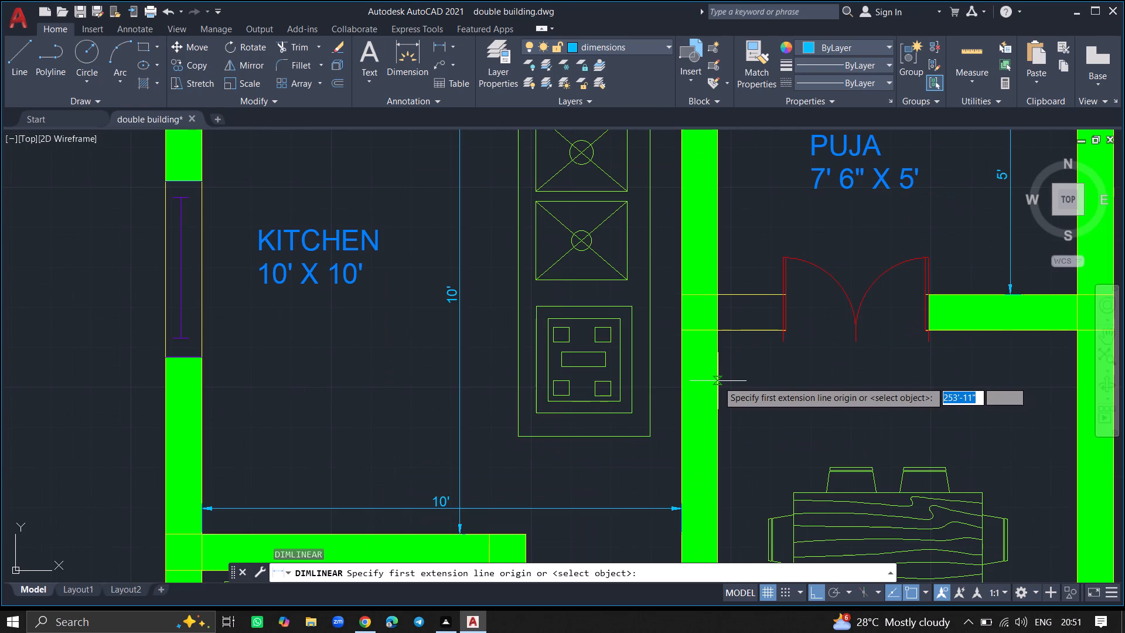
{"action": "left_click", "coordinate": [718, 381]}
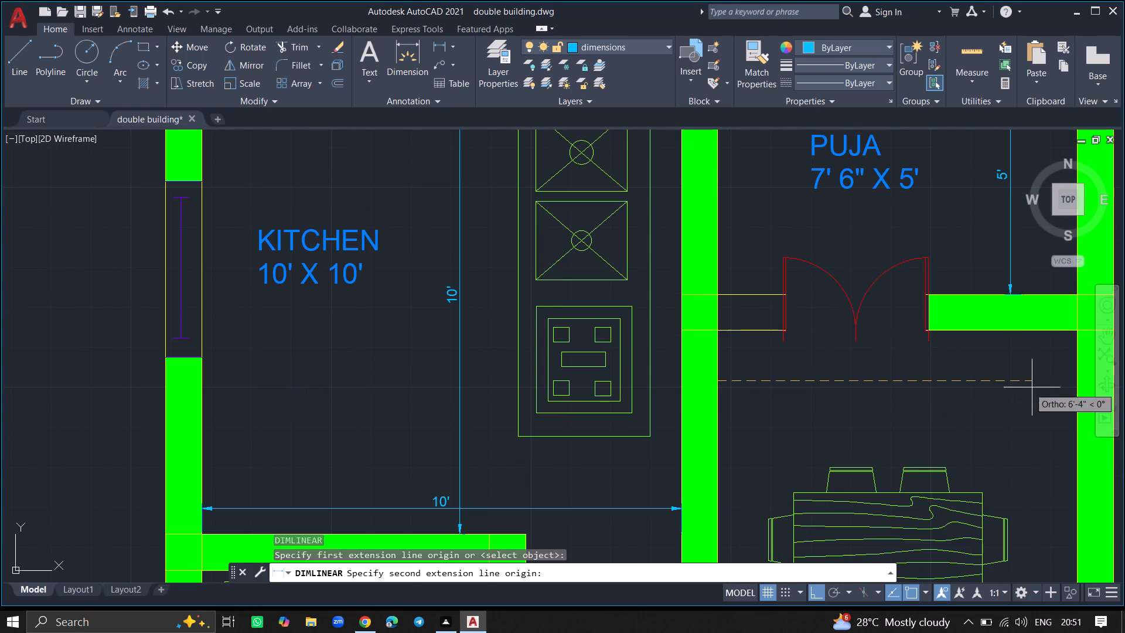
{"action": "left_click", "coordinate": [1075, 382]}
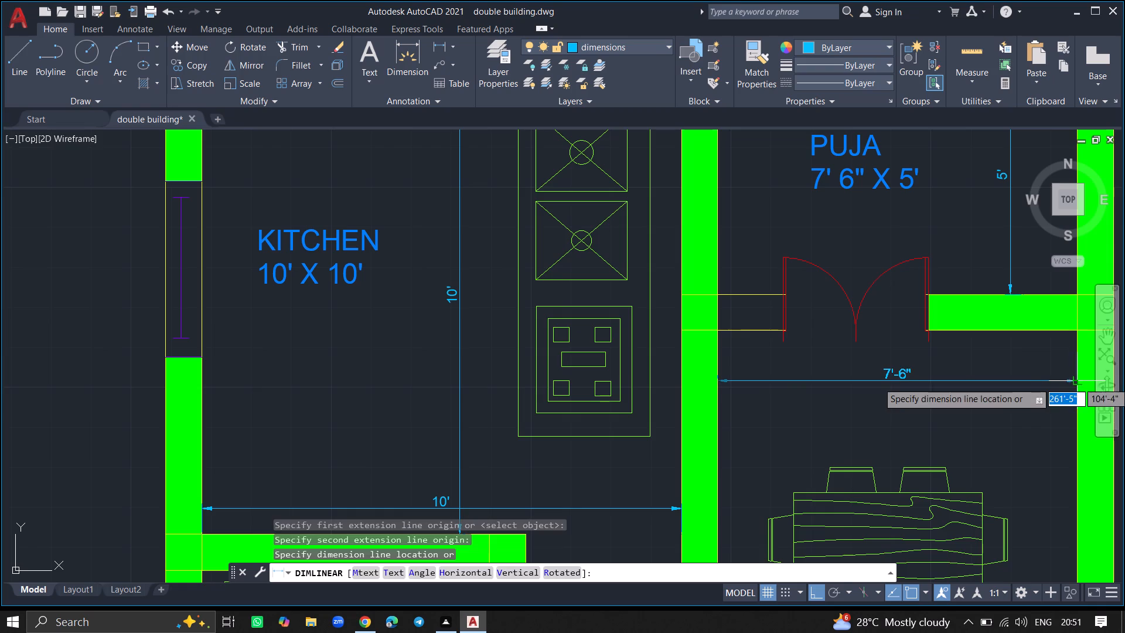
{"action": "left_click", "coordinate": [1075, 396]}
Add a vertical linear dimension along the combined hall and dining length, from the car parking wall to the PUJA wall, beside the dining table.
{"action": "scroll", "coordinate": [1040, 376], "scroll_direction": "down", "scroll_amount": 2, "text": "ctrl"}
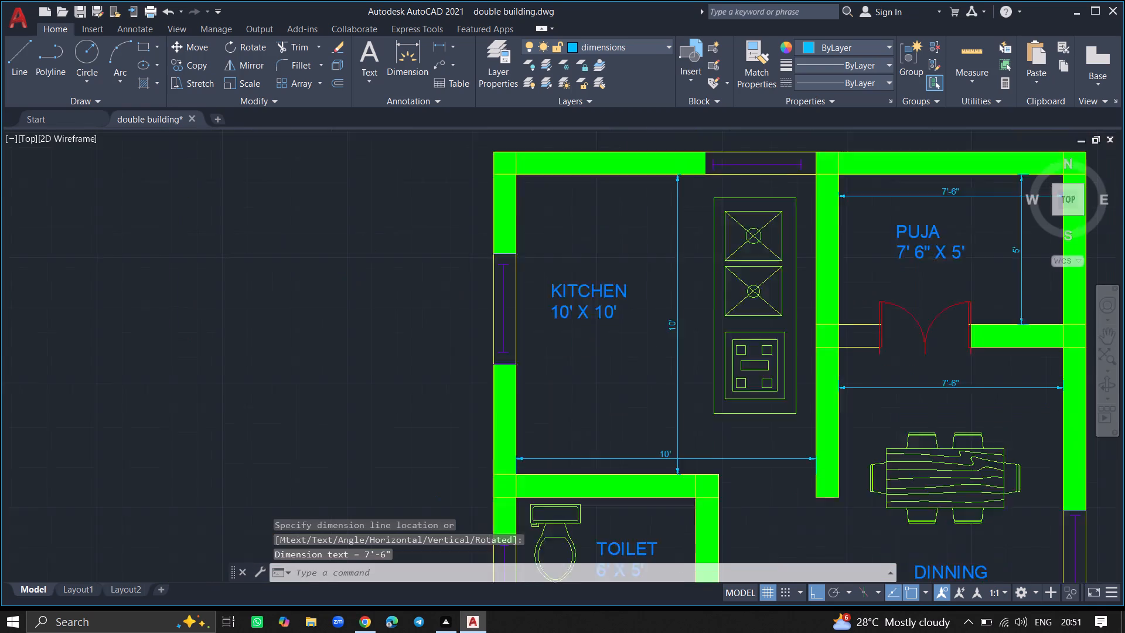
{"action": "scroll", "coordinate": [1046, 476], "scroll_direction": "down", "scroll_amount": 2, "text": "ctrl"}
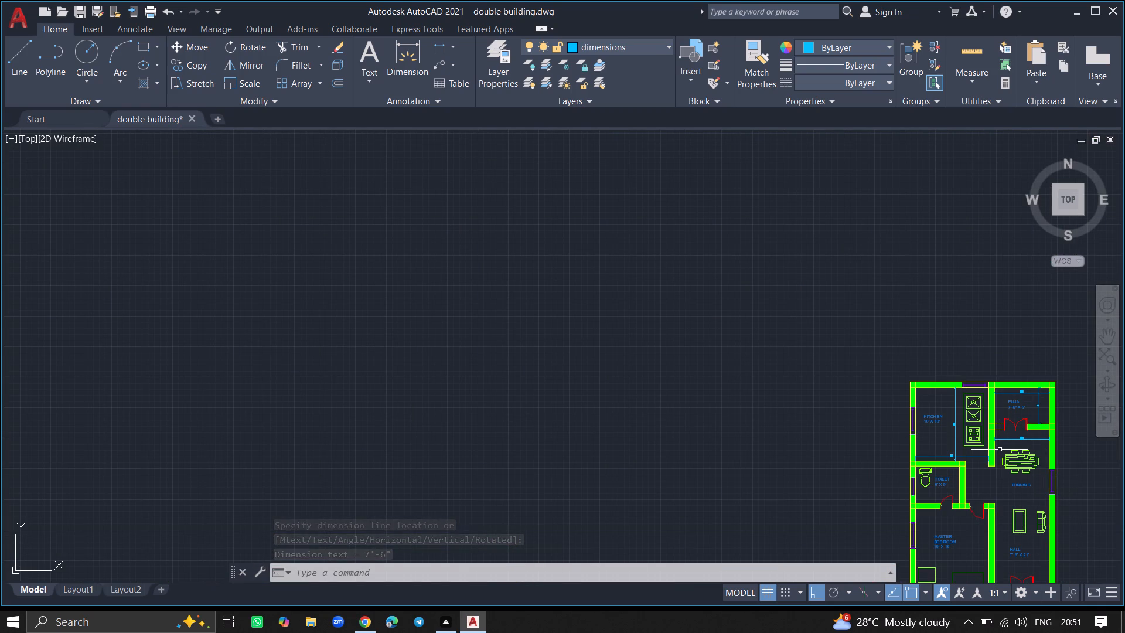
{"action": "type", "text": "DIM"}
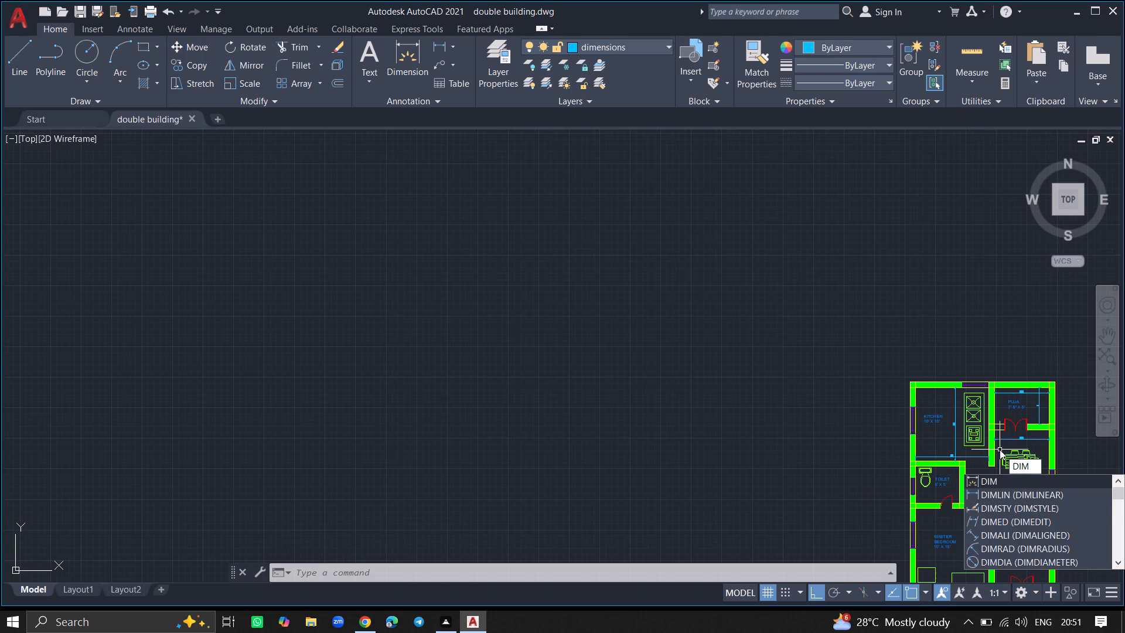
{"action": "left_click", "coordinate": [1052, 492]}
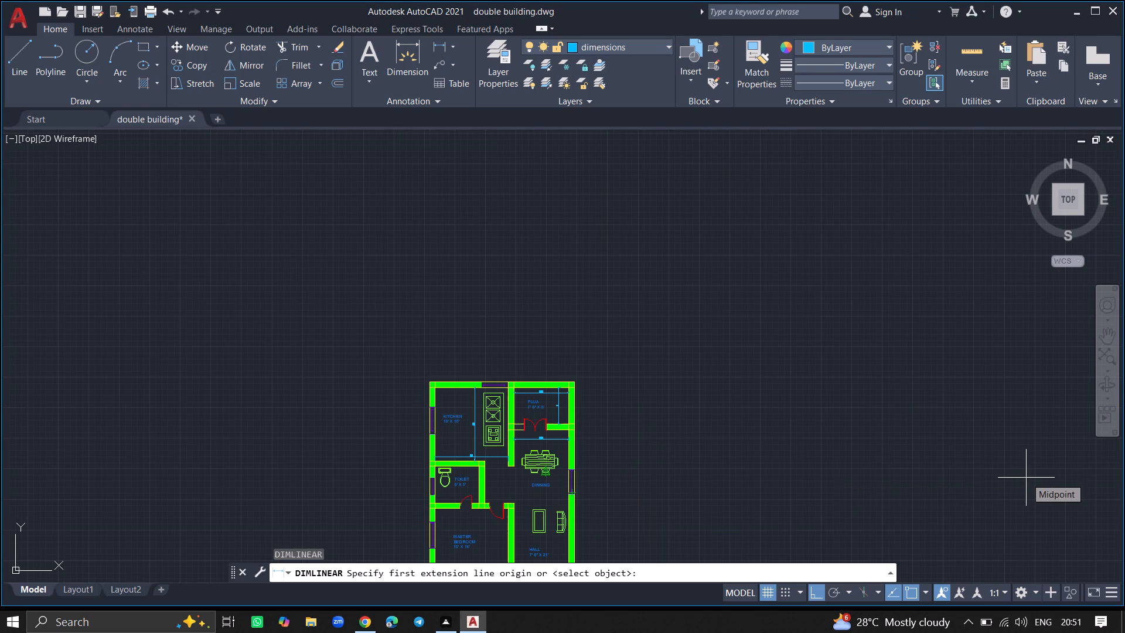
{"action": "scroll", "coordinate": [1026, 478], "scroll_direction": "down", "scroll_amount": 3, "text": "ctrl"}
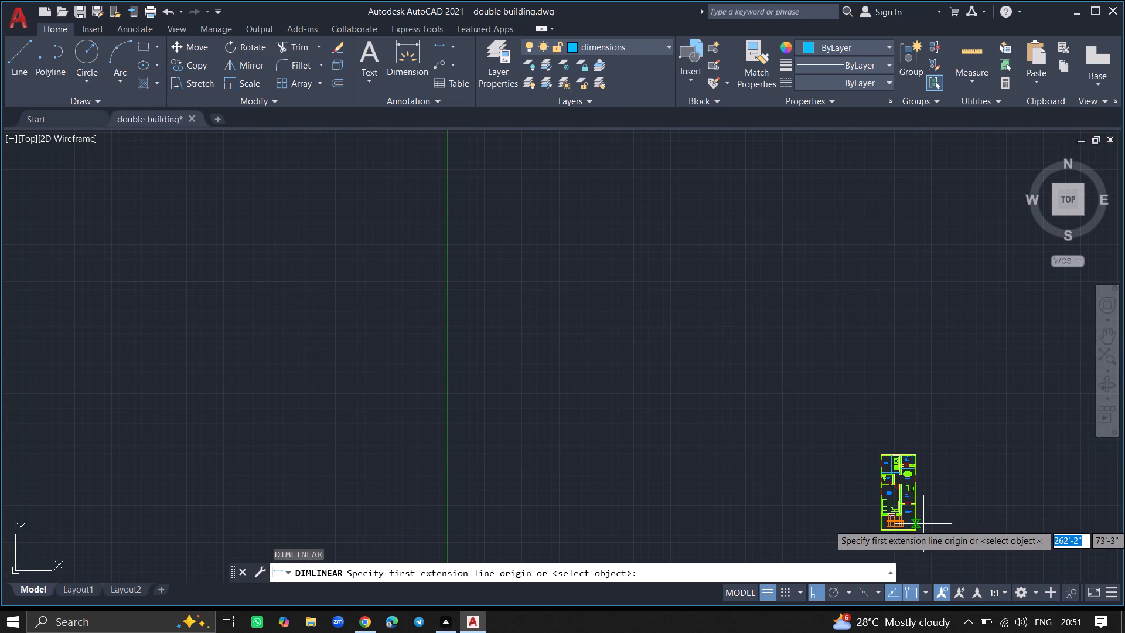
{"action": "scroll", "coordinate": [923, 524], "scroll_direction": "up", "scroll_amount": 3, "text": "ctrl"}
{"action": "scroll", "coordinate": [865, 472], "scroll_direction": "up", "scroll_amount": 4, "text": "ctrl"}
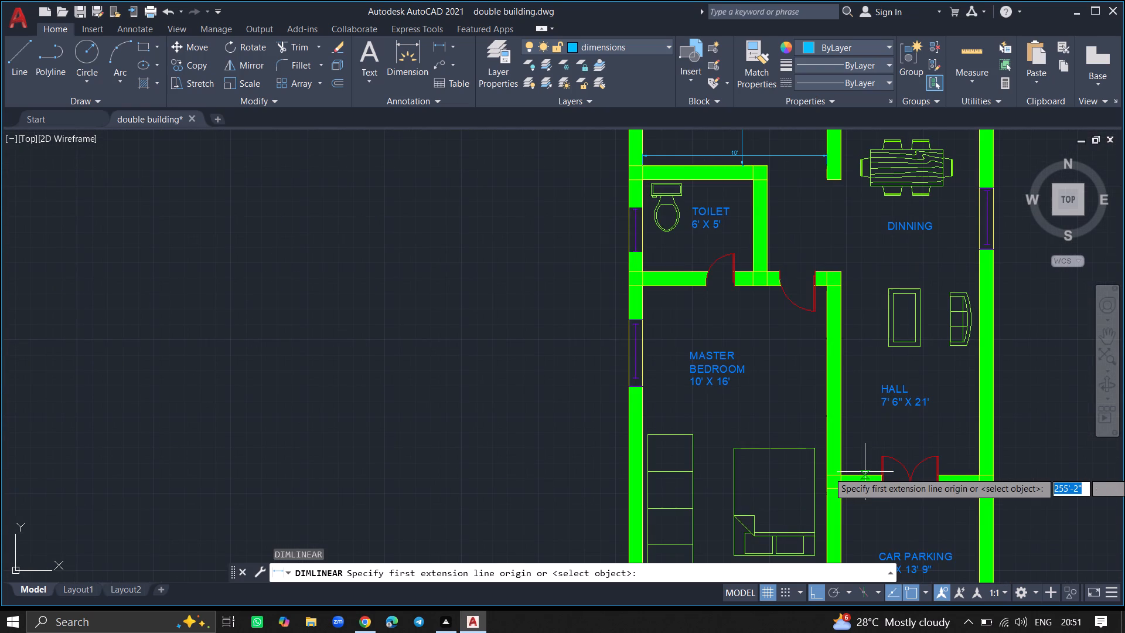
{"action": "left_click", "coordinate": [863, 476]}
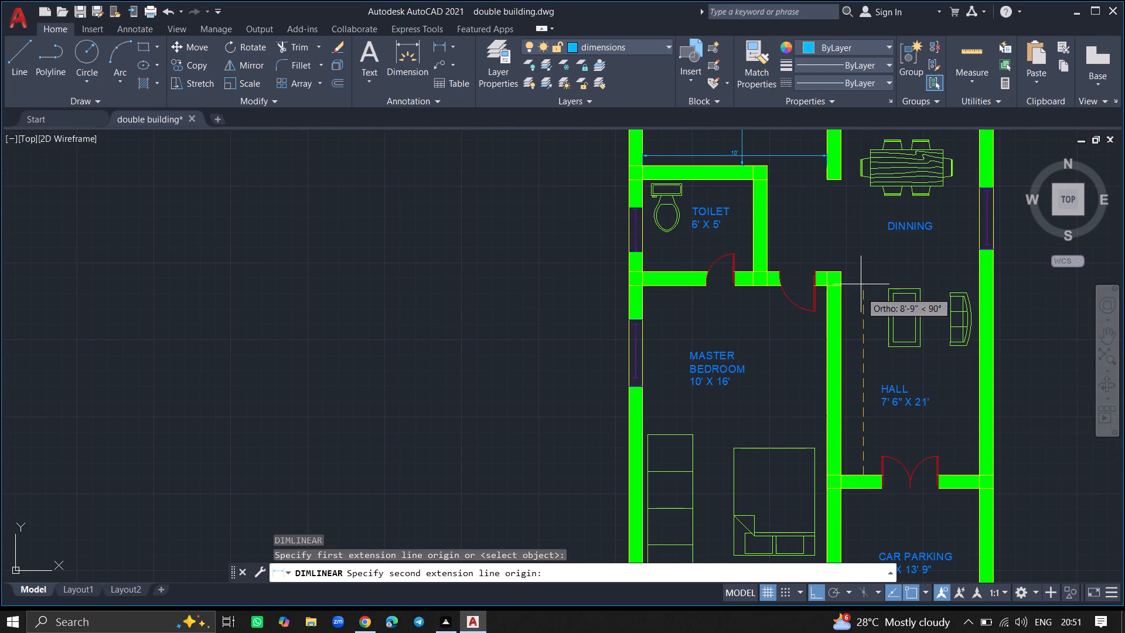
{"action": "scroll", "coordinate": [860, 227], "scroll_direction": "down", "scroll_amount": 2, "text": "ctrl"}
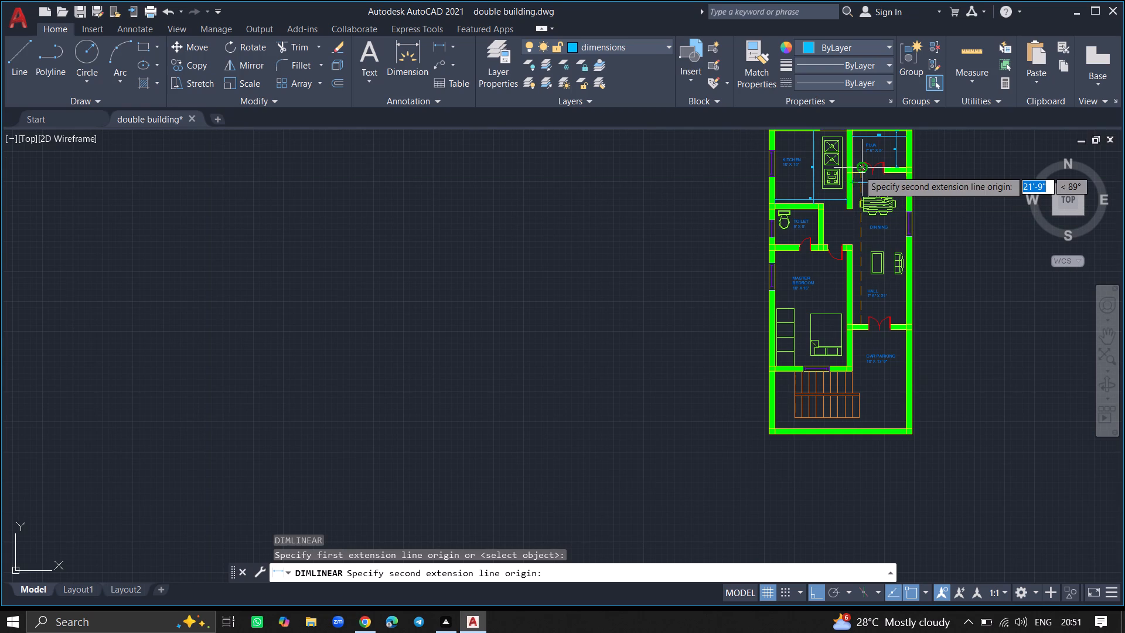
{"action": "scroll", "coordinate": [858, 172], "scroll_direction": "up", "scroll_amount": 5, "text": "ctrl"}
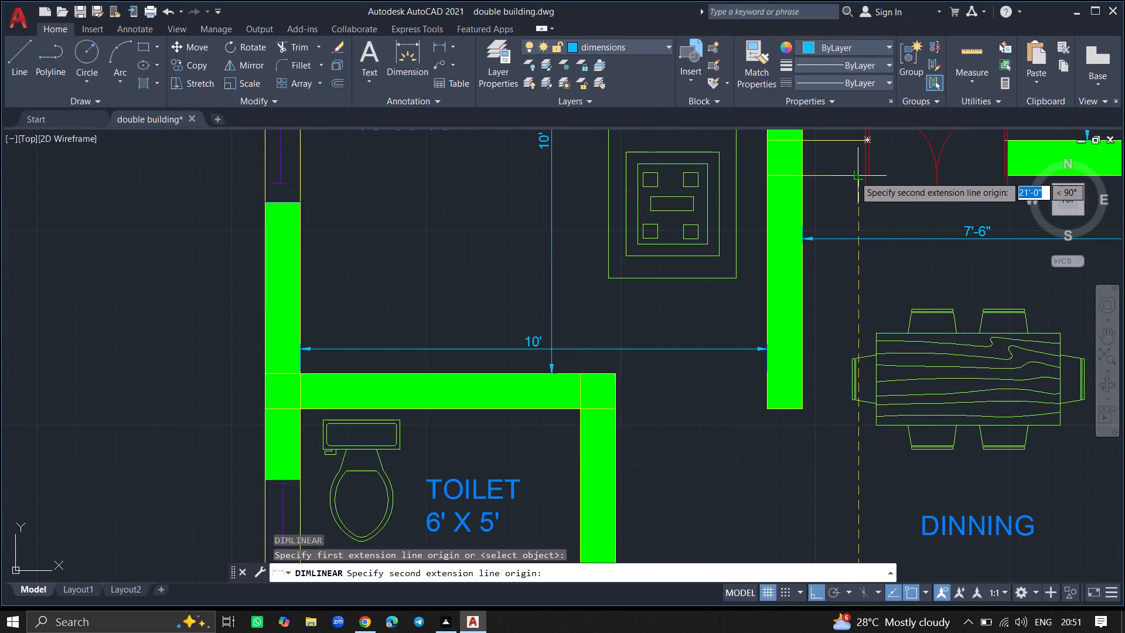
{"action": "left_click", "coordinate": [854, 176]}
{"action": "left_click", "coordinate": [839, 182]}
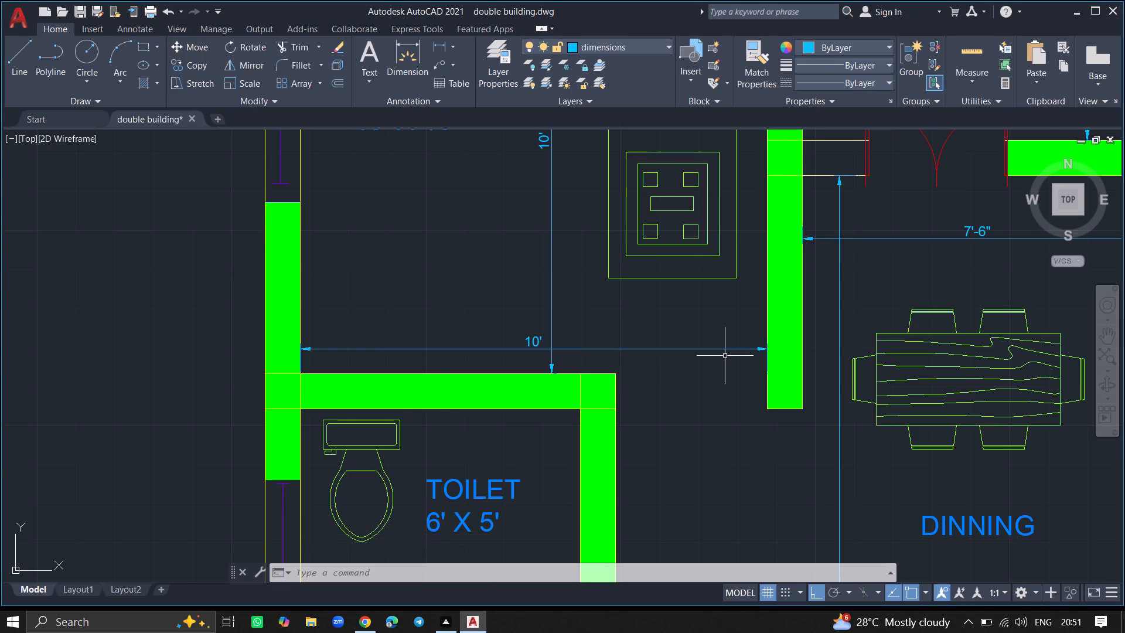
Add a vertical linear dimension across the toilet's inner depth, placed between the TOILET label and the wall facing the dining side.
{"action": "scroll", "coordinate": [725, 356], "scroll_direction": "down", "scroll_amount": 3, "text": "ctrl"}
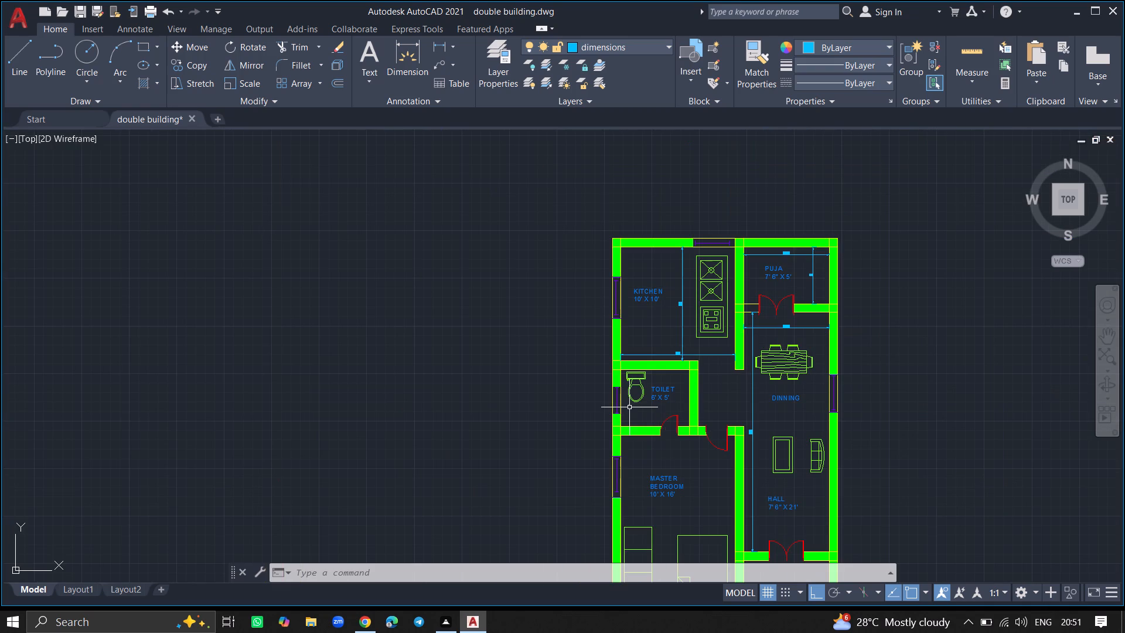
{"action": "type", "text": "DIML"}
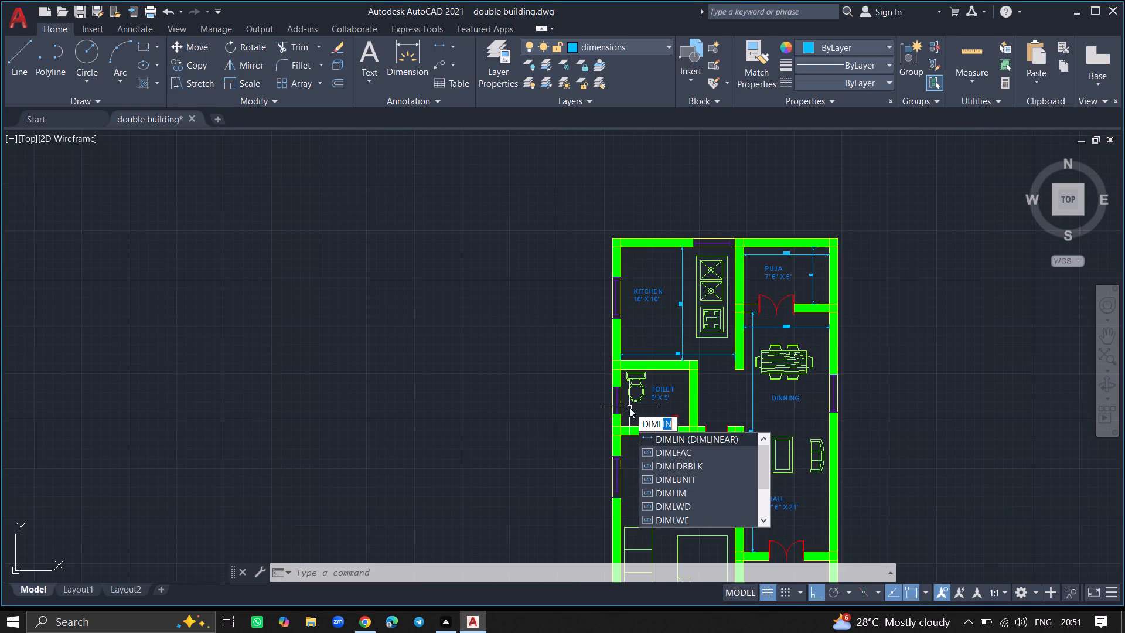
{"action": "left_click", "coordinate": [686, 437]}
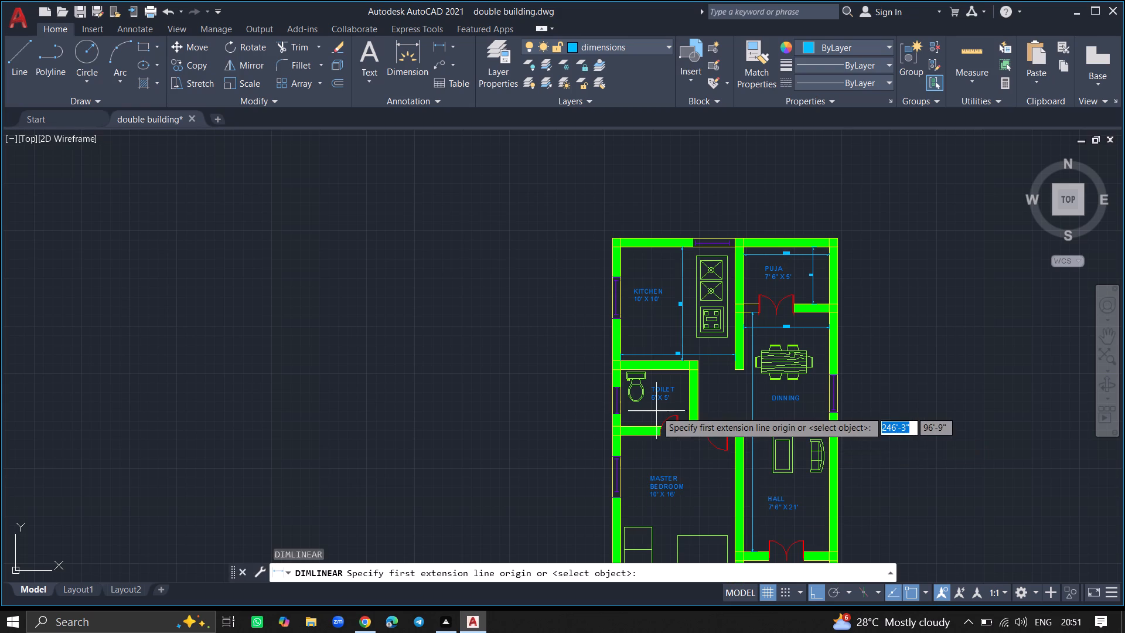
{"action": "scroll", "coordinate": [656, 411], "scroll_direction": "up", "scroll_amount": 6, "text": "ctrl"}
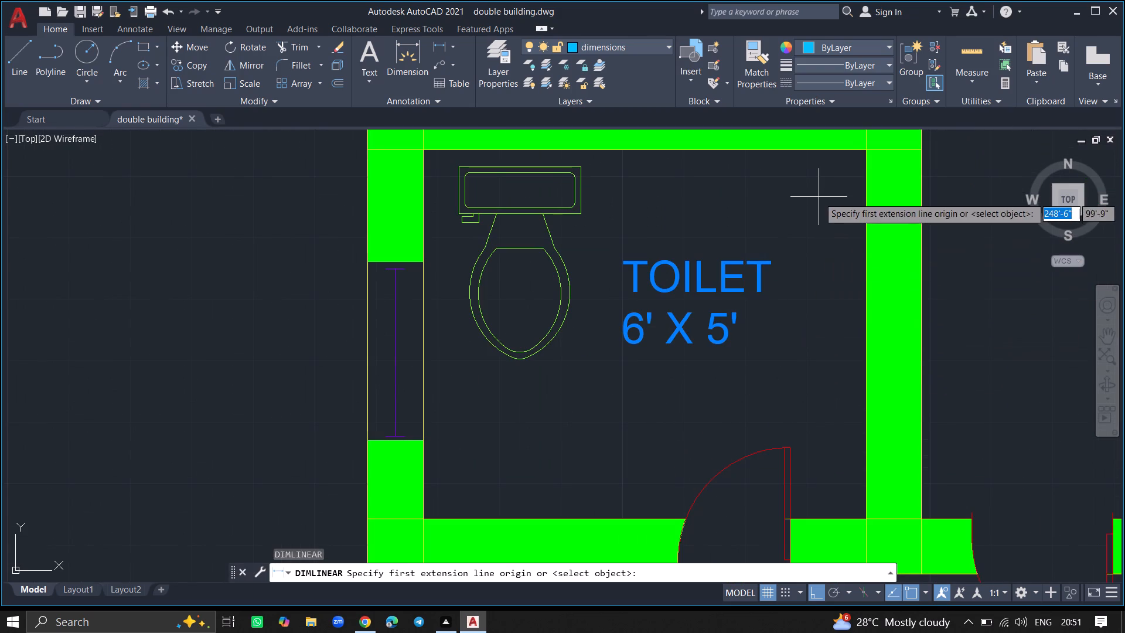
{"action": "left_click", "coordinate": [832, 151]}
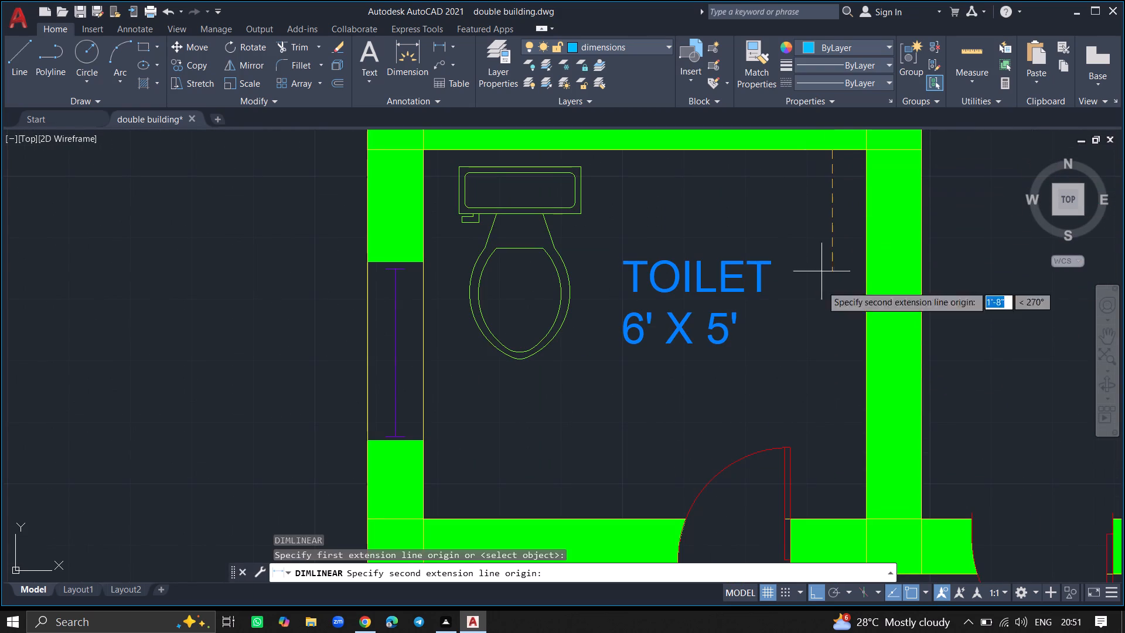
{"action": "left_click", "coordinate": [831, 520]}
{"action": "left_click", "coordinate": [827, 519]}
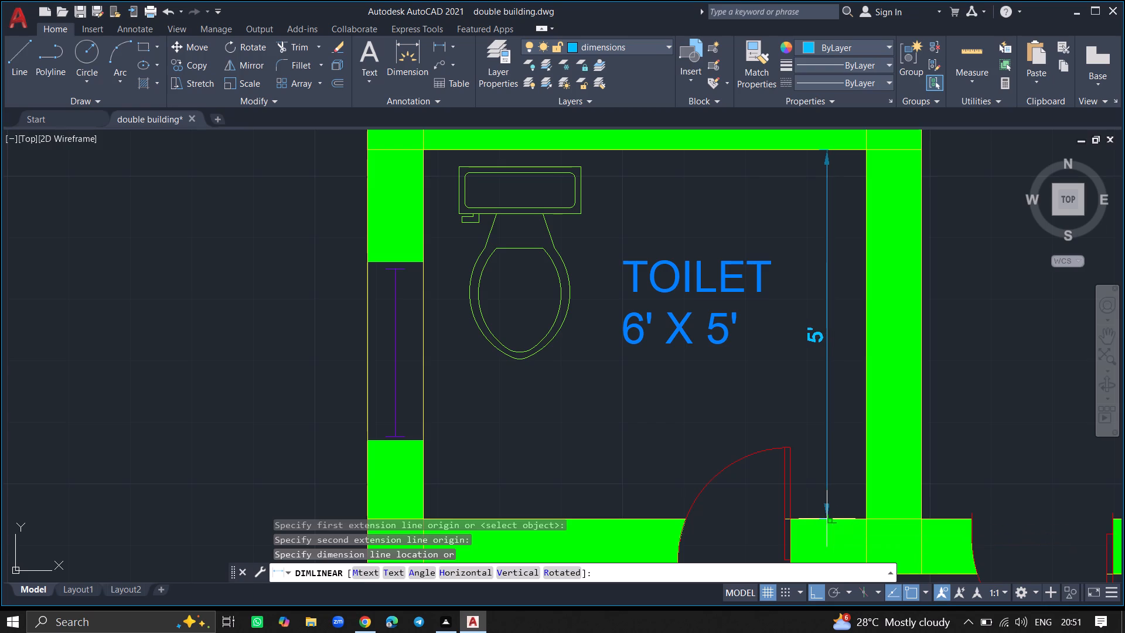
Add a horizontal linear dimension across the toilet's inner width, placed between the room label and the door.
{"action": "type", "text": "DIMLIN"}
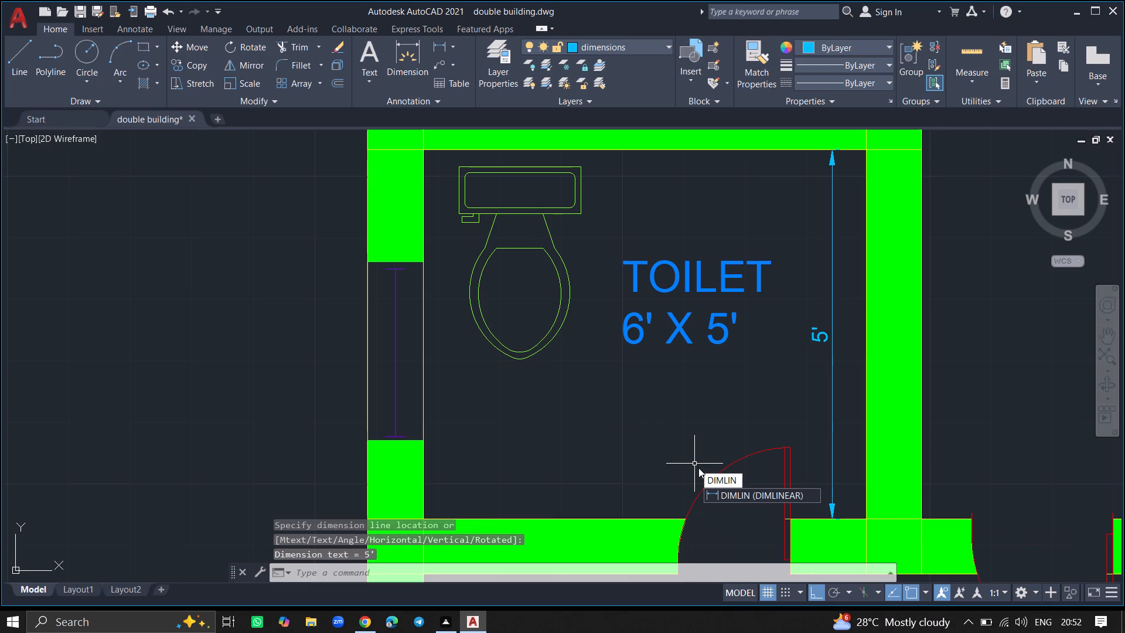
{"action": "left_click", "coordinate": [723, 497]}
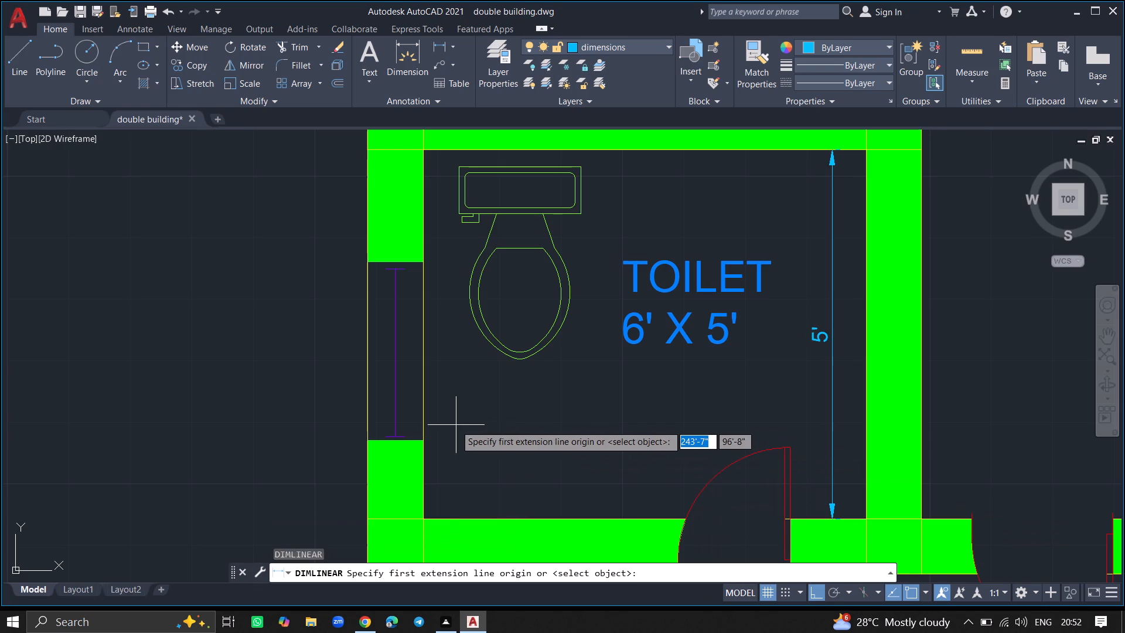
{"action": "left_click", "coordinate": [424, 423]}
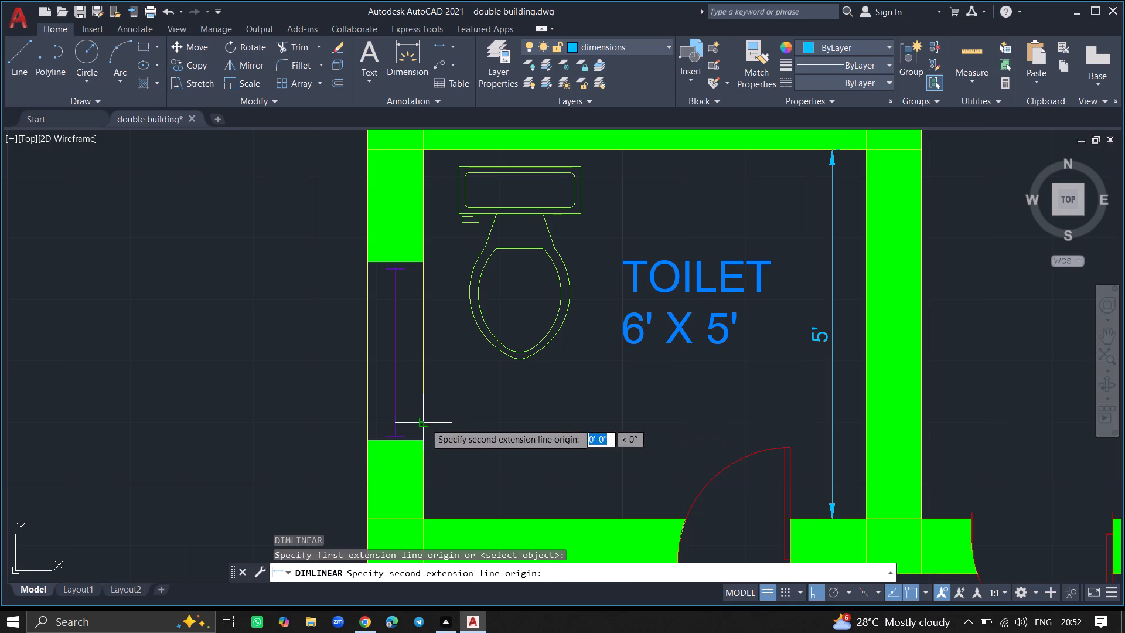
{"action": "left_click", "coordinate": [865, 424]}
{"action": "left_click", "coordinate": [864, 413]}
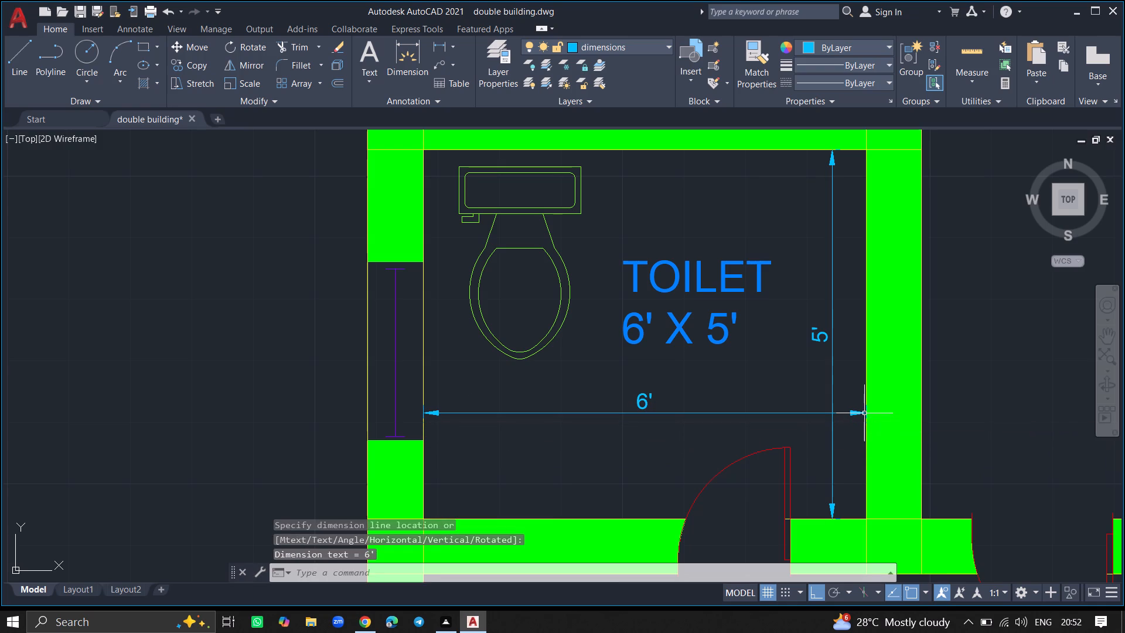
Add a horizontal linear dimension across the master bedroom's inner width, placed between the room label and the wardrobe and bed.
{"action": "scroll", "coordinate": [938, 370], "scroll_direction": "down", "scroll_amount": 3, "text": "ctrl"}
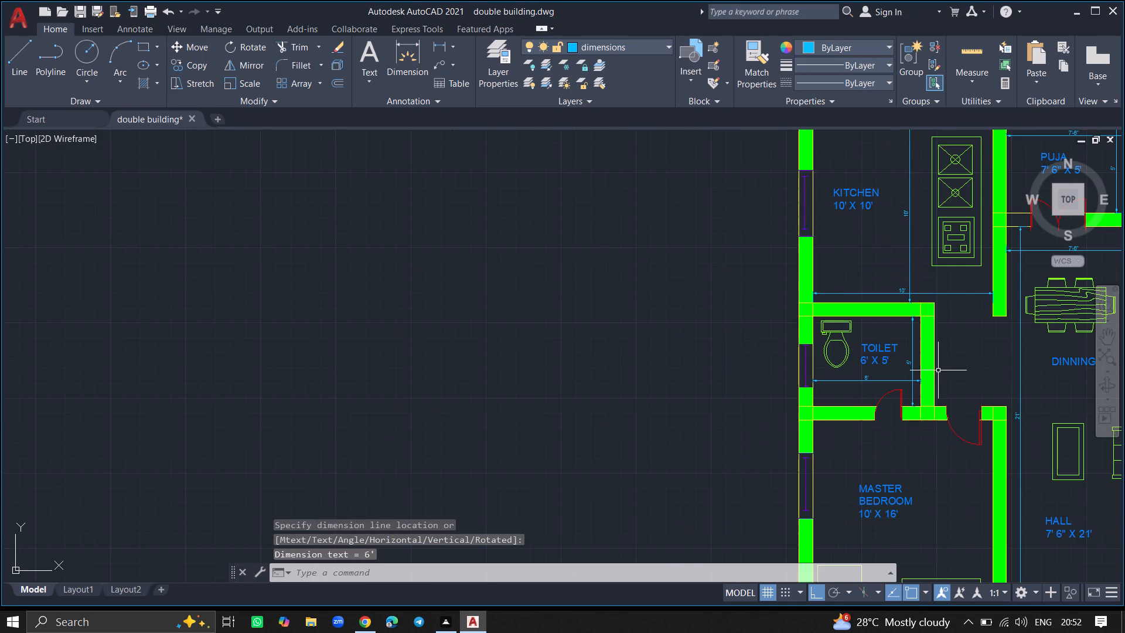
{"action": "scroll", "coordinate": [942, 349], "scroll_direction": "down", "scroll_amount": 4, "text": "ctrl"}
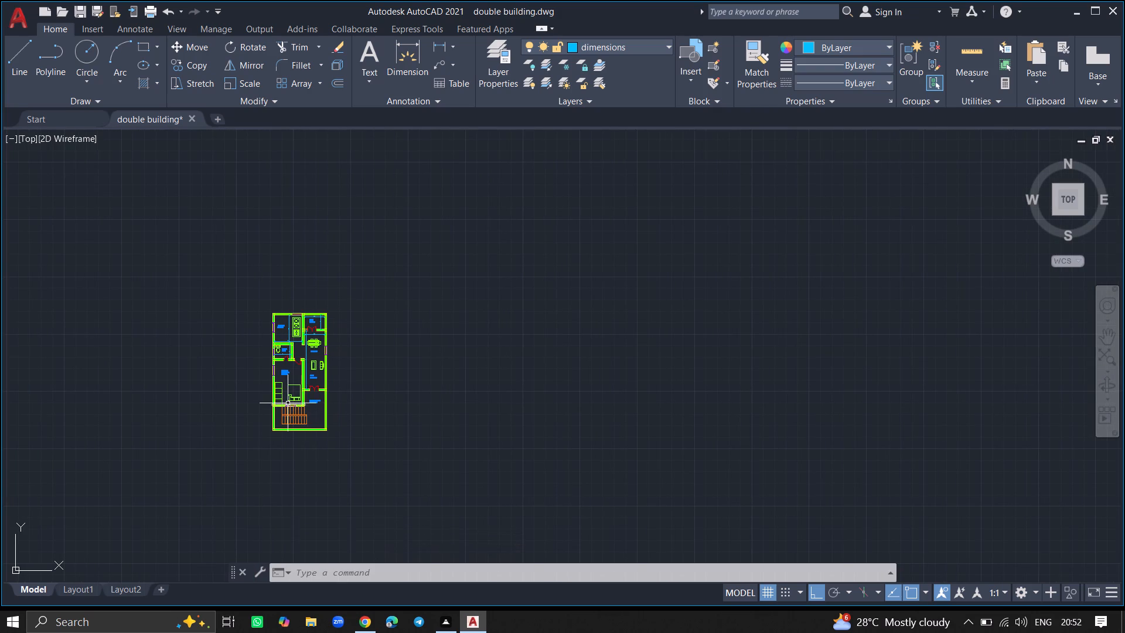
{"action": "scroll", "coordinate": [288, 403], "scroll_direction": "up", "scroll_amount": 5, "text": "ctrl"}
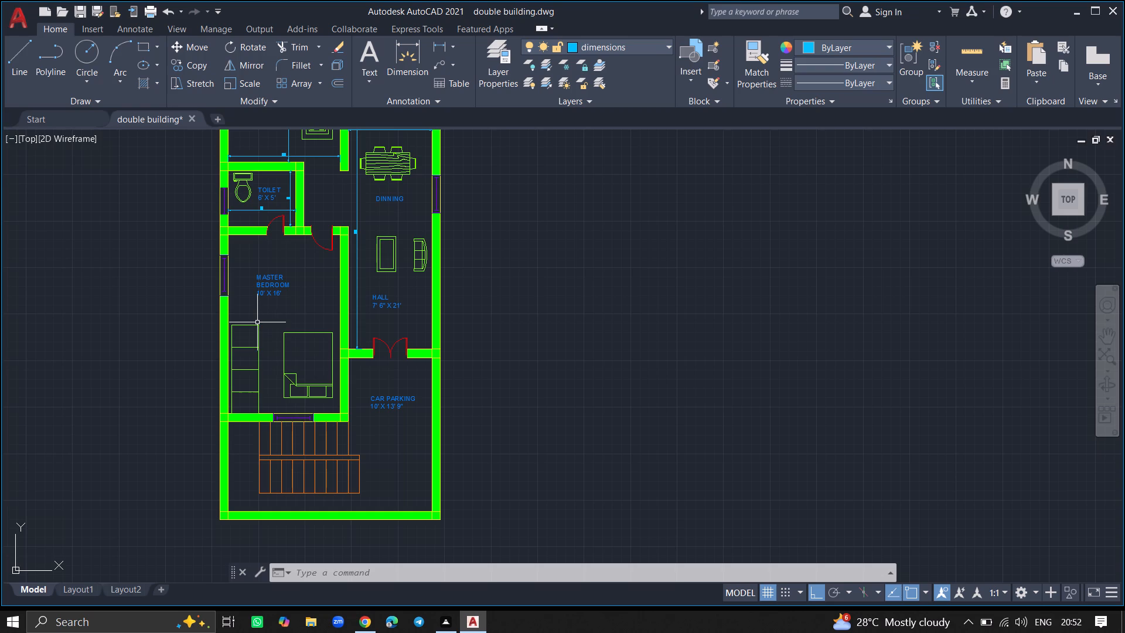
{"action": "scroll", "coordinate": [257, 319], "scroll_direction": "up", "scroll_amount": 2, "text": "ctrl"}
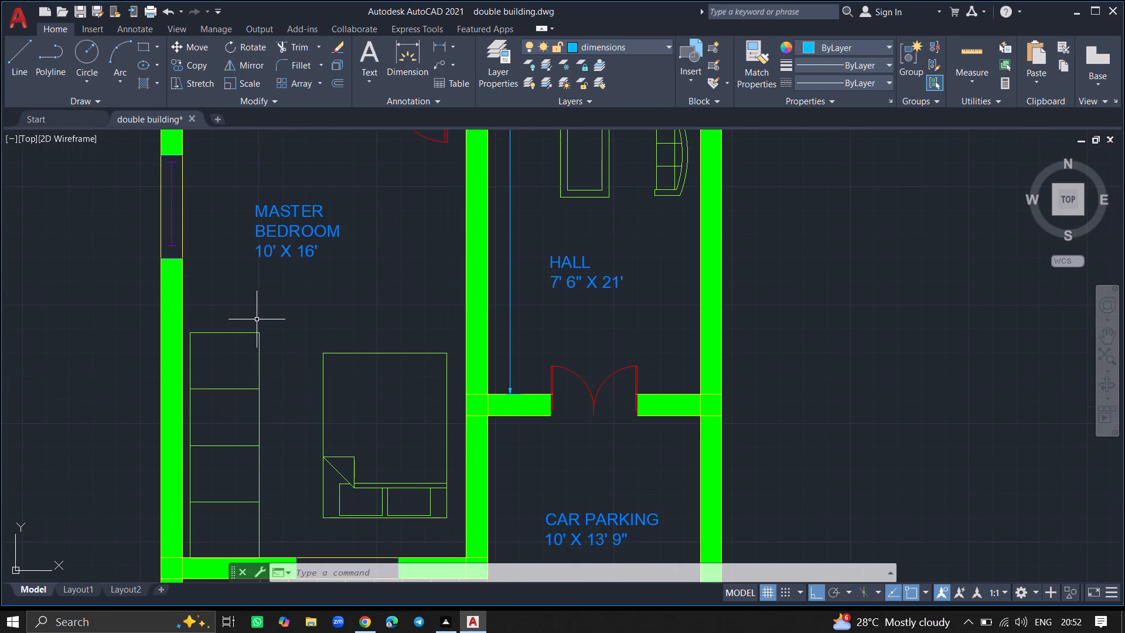
{"action": "type", "text": "DIML"}
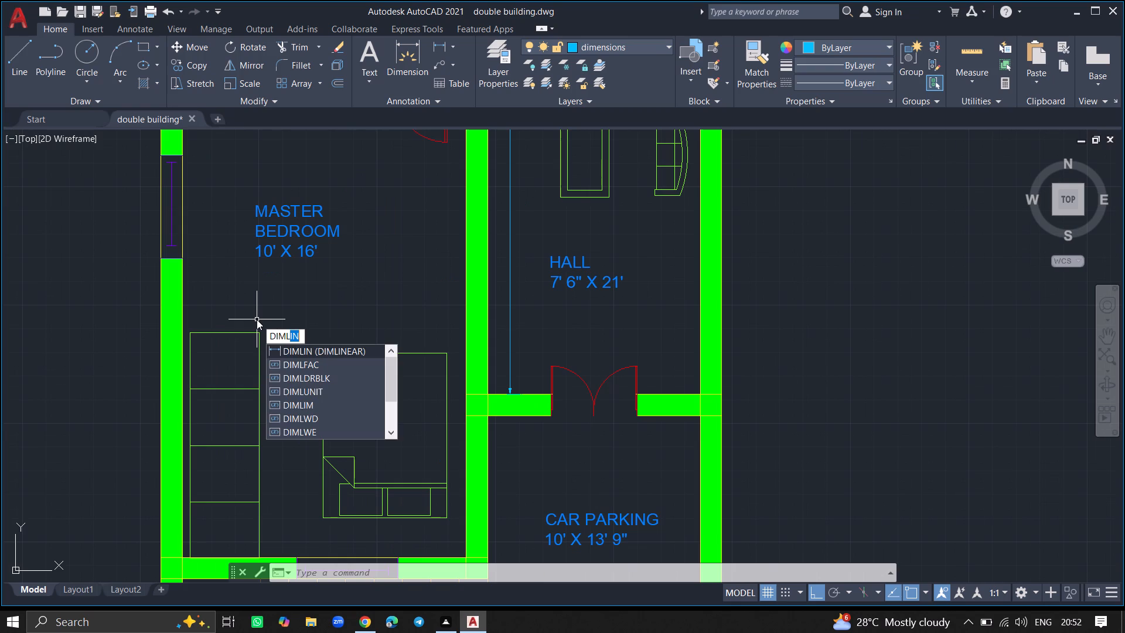
{"action": "left_click", "coordinate": [296, 350]}
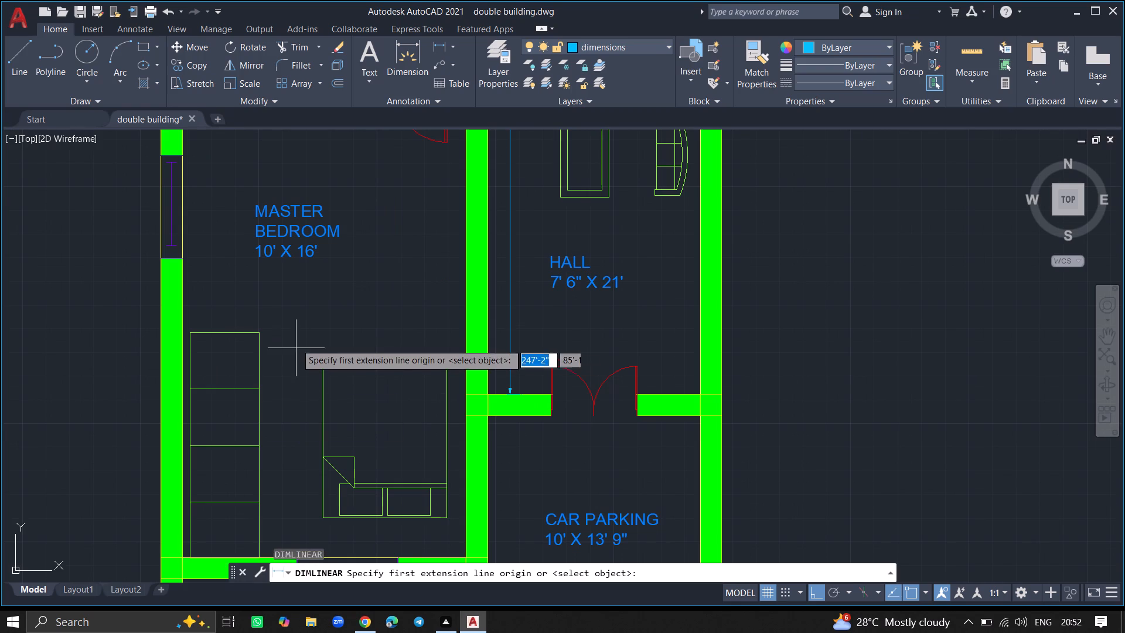
{"action": "left_click", "coordinate": [183, 290]}
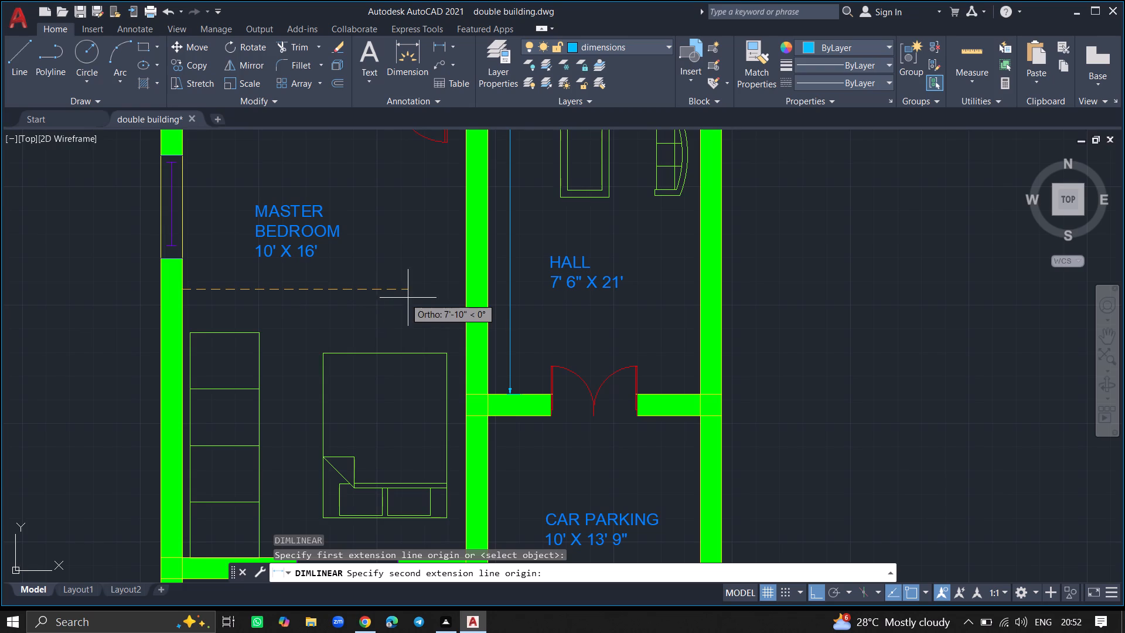
{"action": "left_click", "coordinate": [465, 291]}
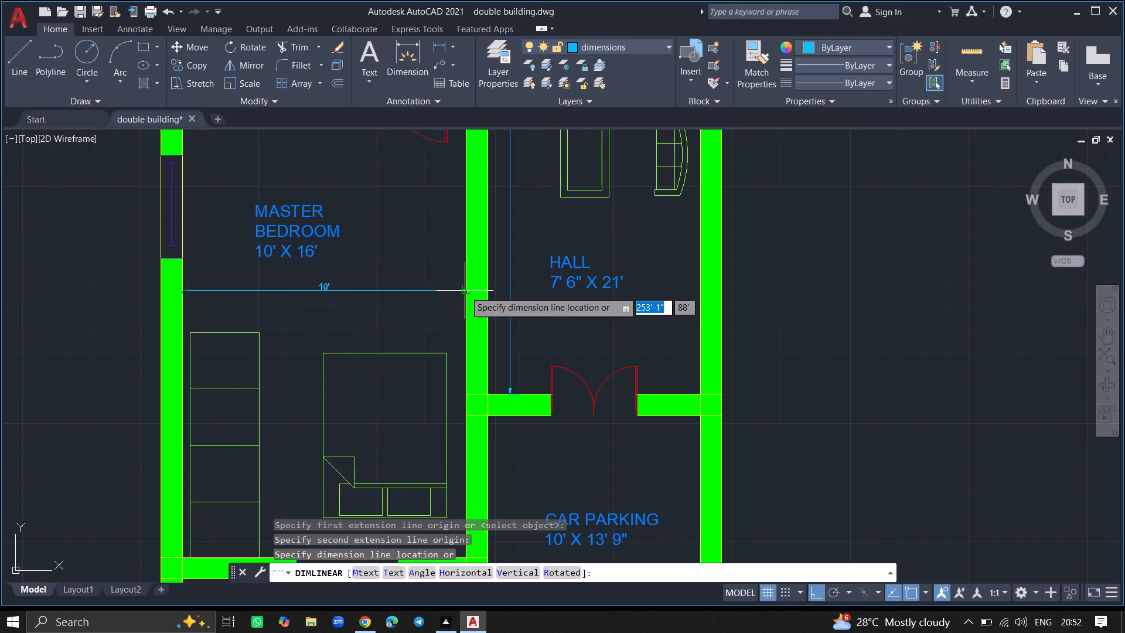
{"action": "left_click", "coordinate": [465, 295]}
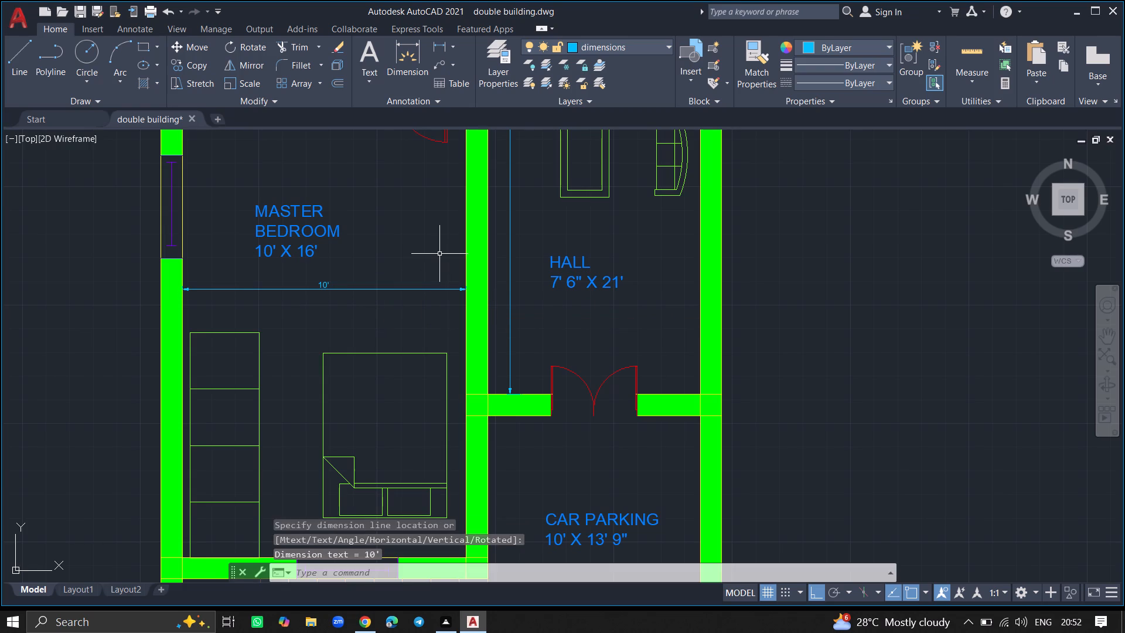
Add a vertical linear dimension across the master bedroom's inner depth, from the toilet wall to the staircase wall, between the wardrobe and the bed.
{"action": "scroll", "coordinate": [439, 254], "scroll_direction": "down", "scroll_amount": 2, "text": "ctrl"}
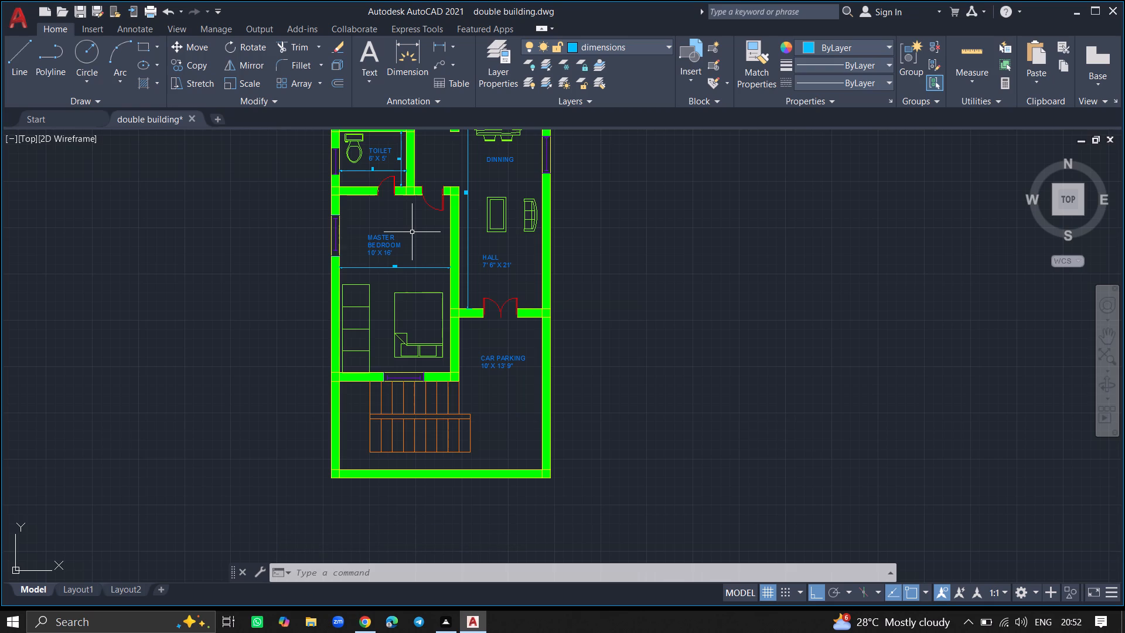
{"action": "type", "text": "DIML"}
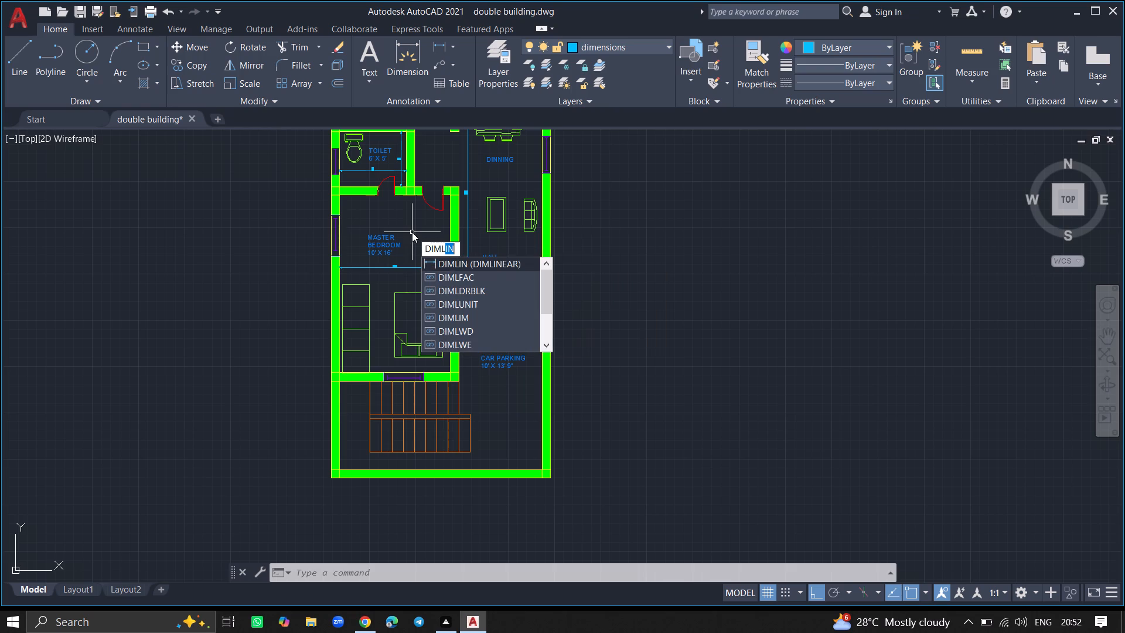
{"action": "left_click", "coordinate": [431, 260]}
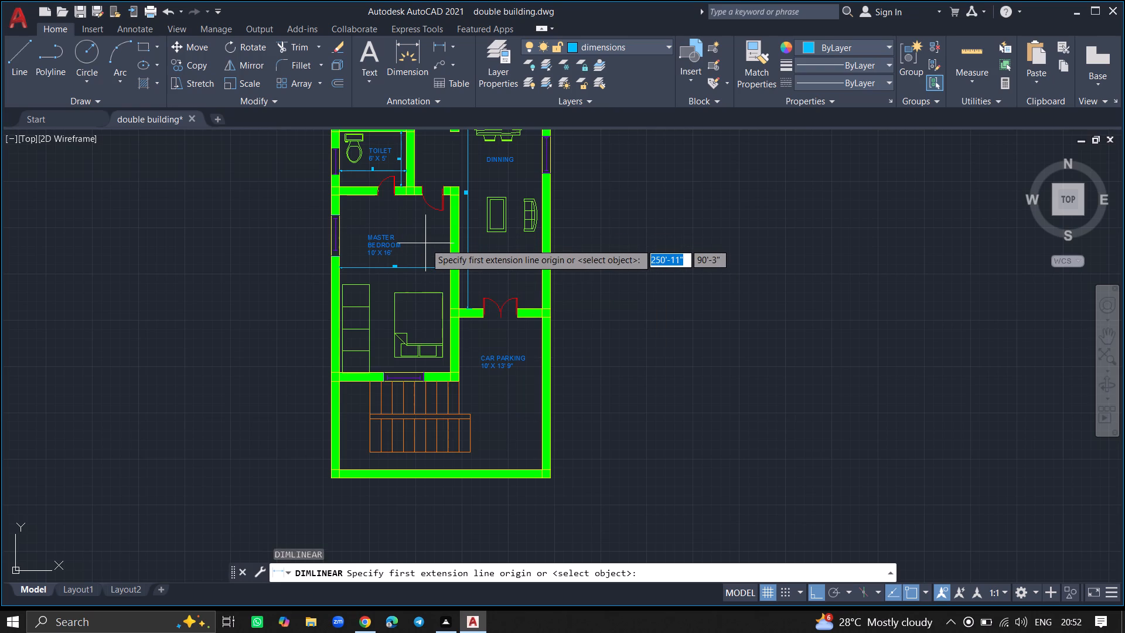
{"action": "left_click", "coordinate": [368, 196]}
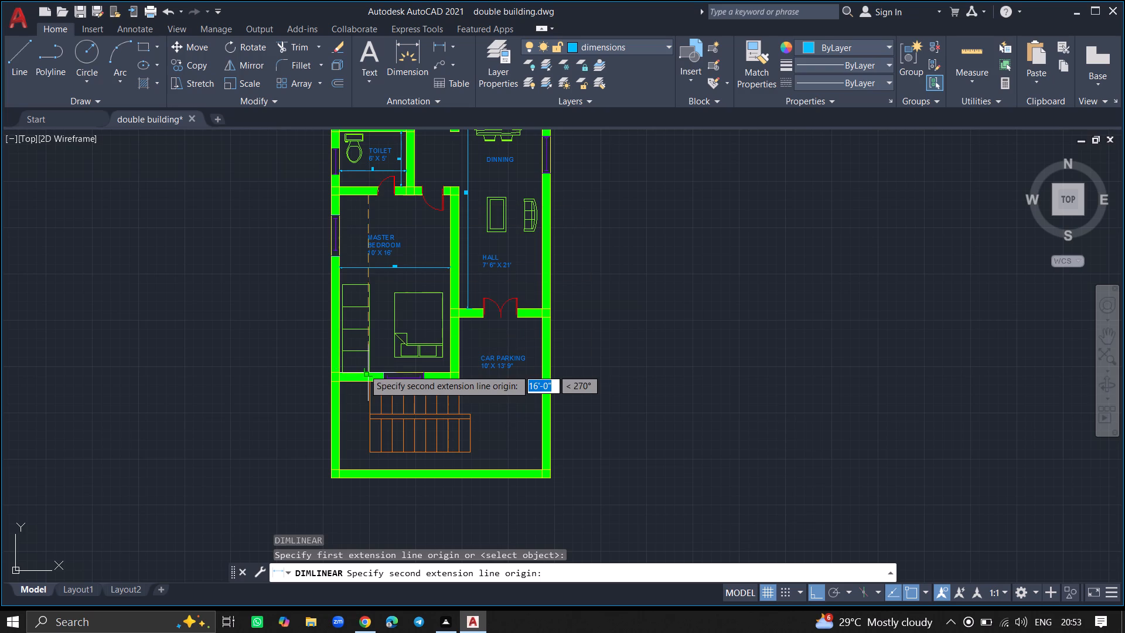
{"action": "scroll", "coordinate": [366, 370], "scroll_direction": "up", "scroll_amount": 5, "text": "ctrl"}
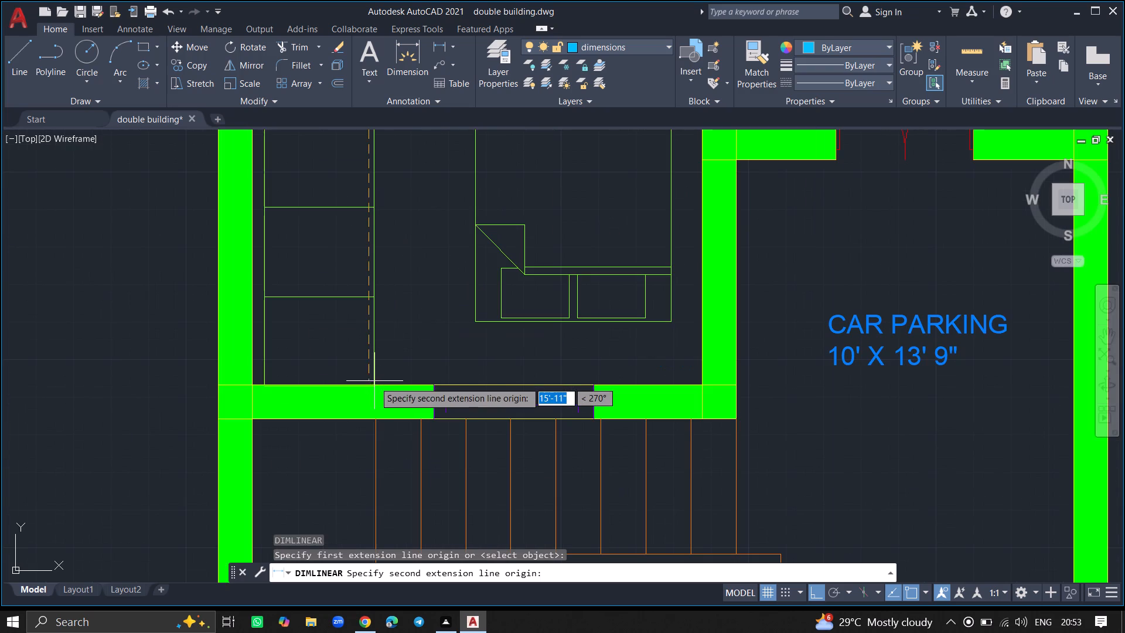
{"action": "left_click", "coordinate": [374, 385]}
{"action": "left_click", "coordinate": [418, 389]}
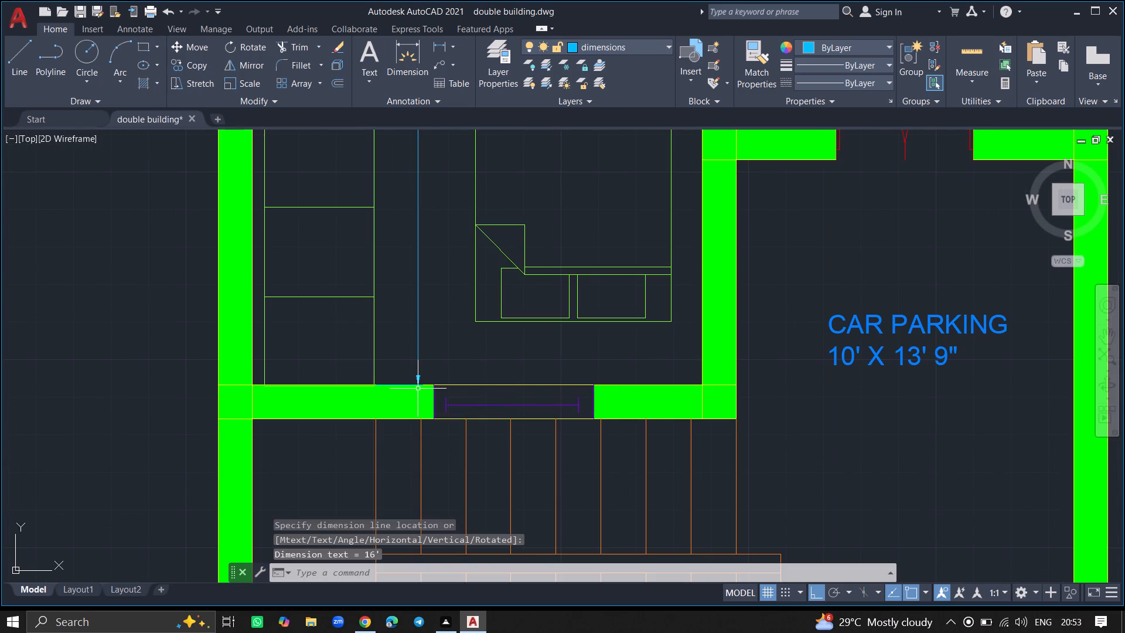
Add a vertical linear dimension across the car parking's inner depth, from the entrance wall to the front wall, close to the outer side wall.
{"action": "scroll", "coordinate": [430, 343], "scroll_direction": "down", "scroll_amount": 4, "text": "ctrl"}
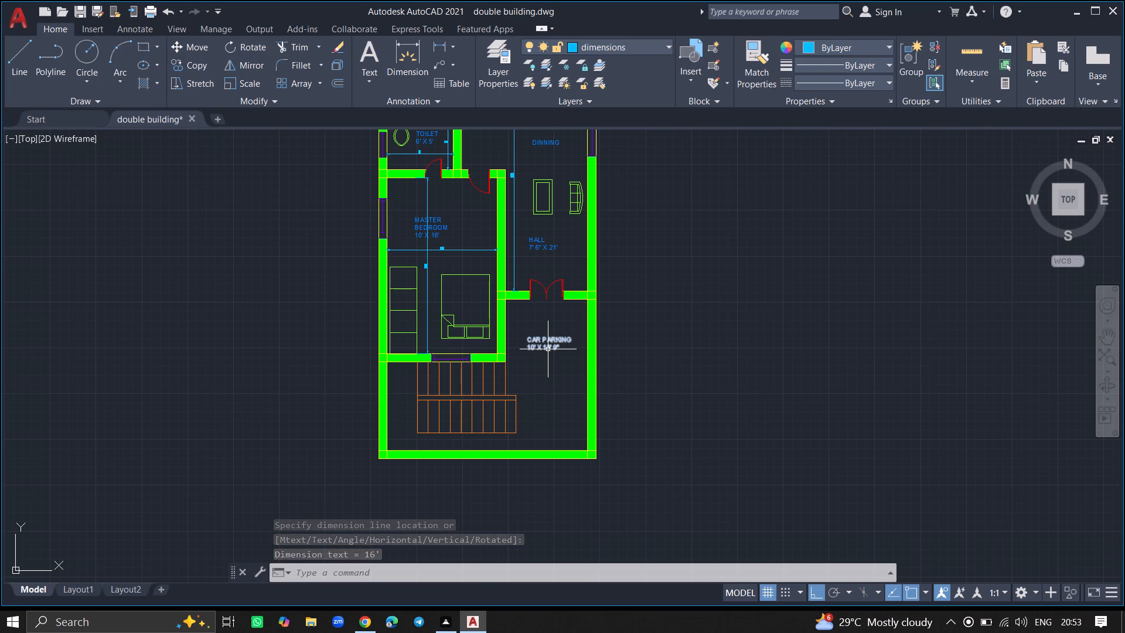
{"action": "type", "text": "DIML"}
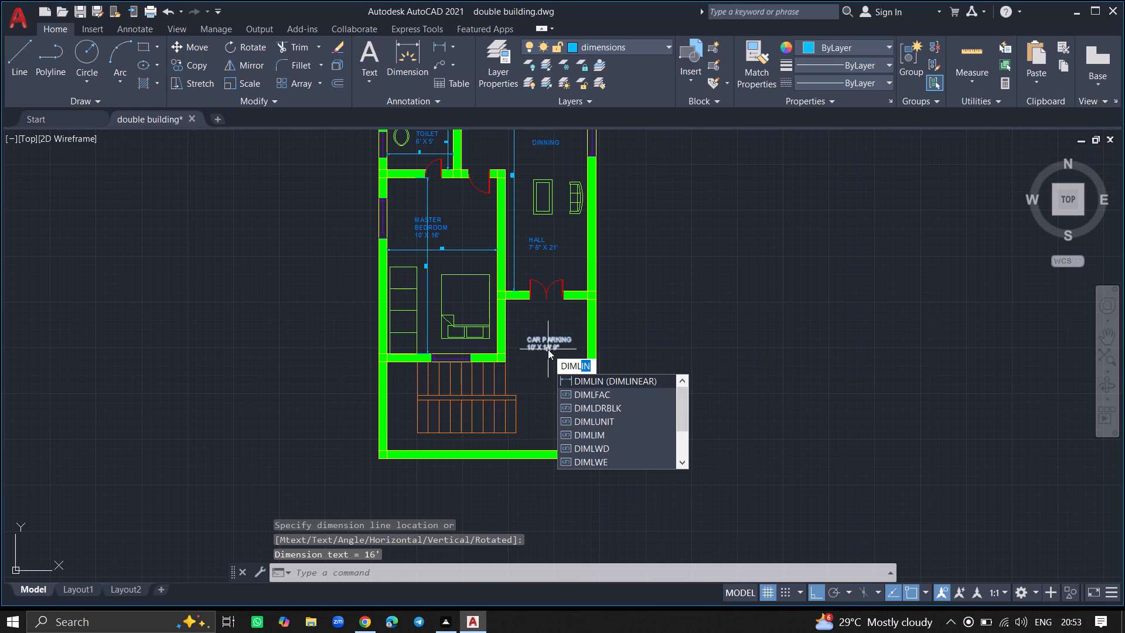
{"action": "left_click", "coordinate": [581, 380]}
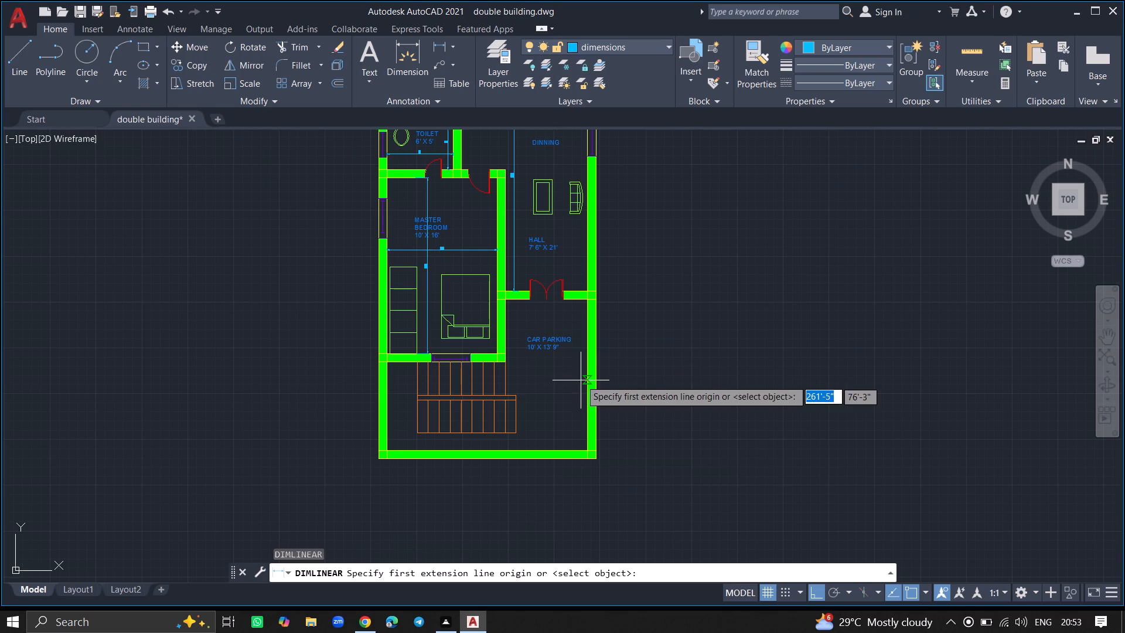
{"action": "left_click", "coordinate": [582, 303]}
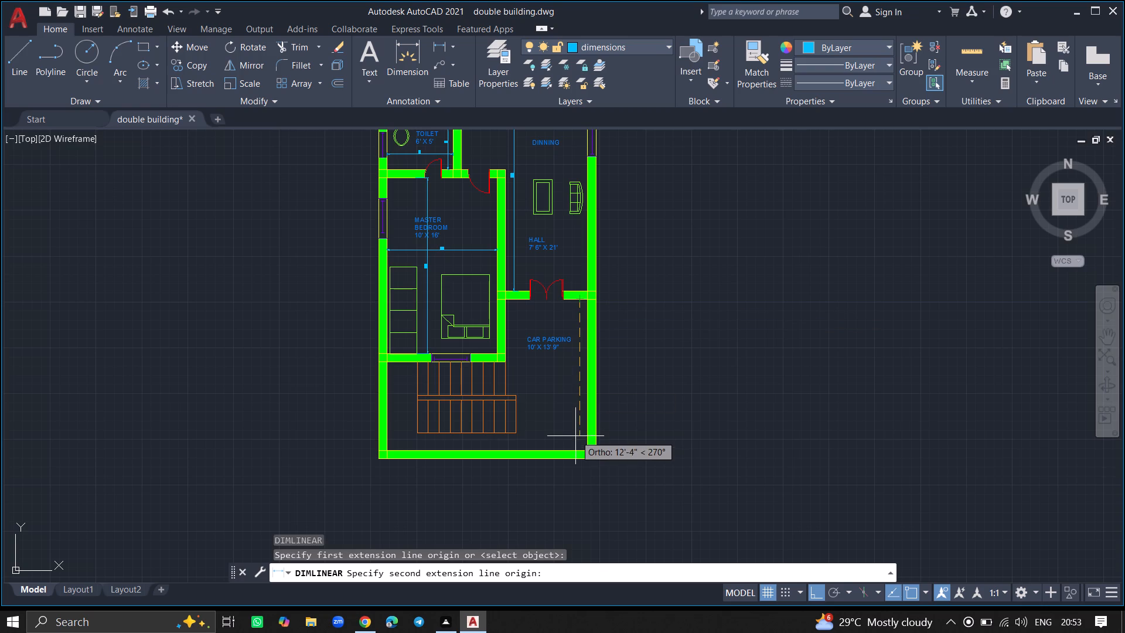
{"action": "left_click", "coordinate": [579, 450]}
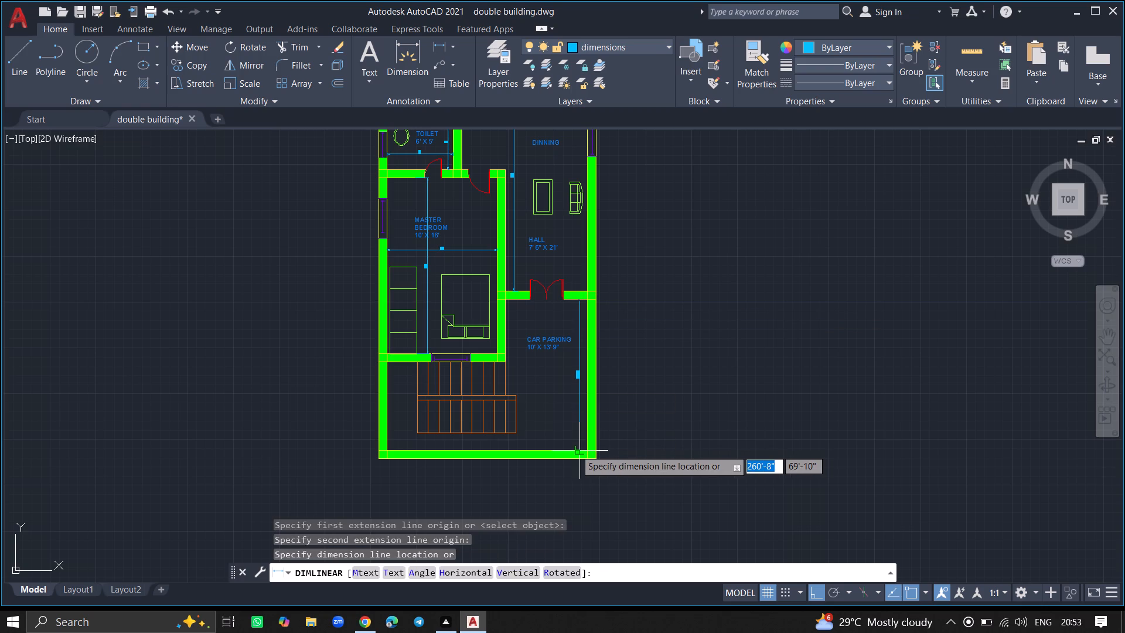
{"action": "left_click", "coordinate": [575, 450]}
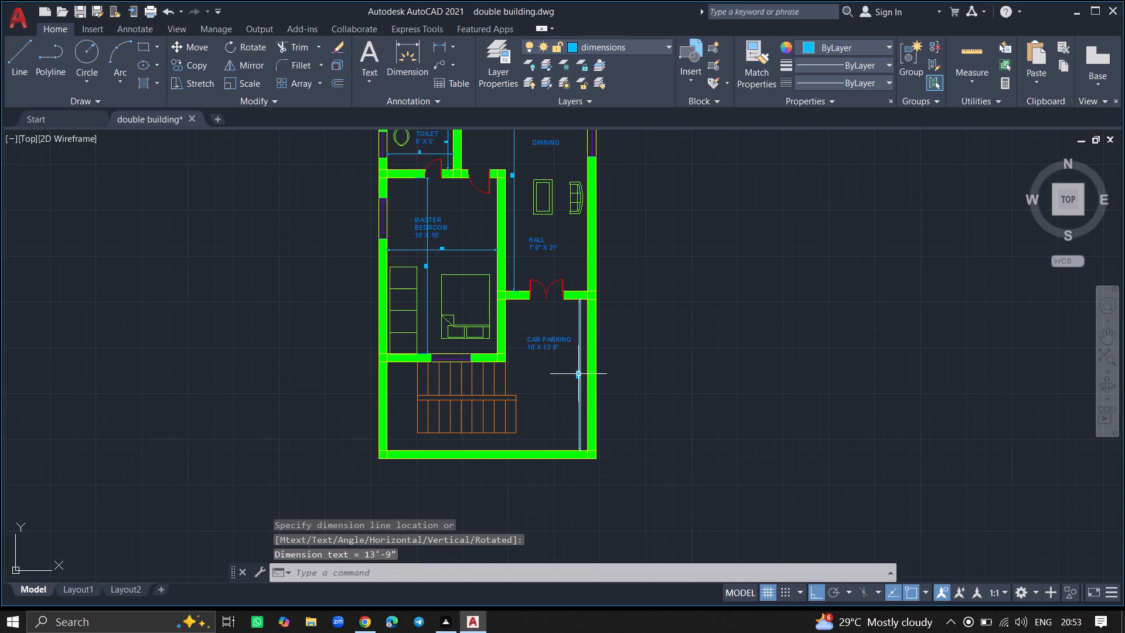
Check the car parking's inner width with a trial horizontal linear dimension between its side walls, without placing it.
{"action": "scroll", "coordinate": [578, 374], "scroll_direction": "up", "scroll_amount": 5, "text": "ctrl"}
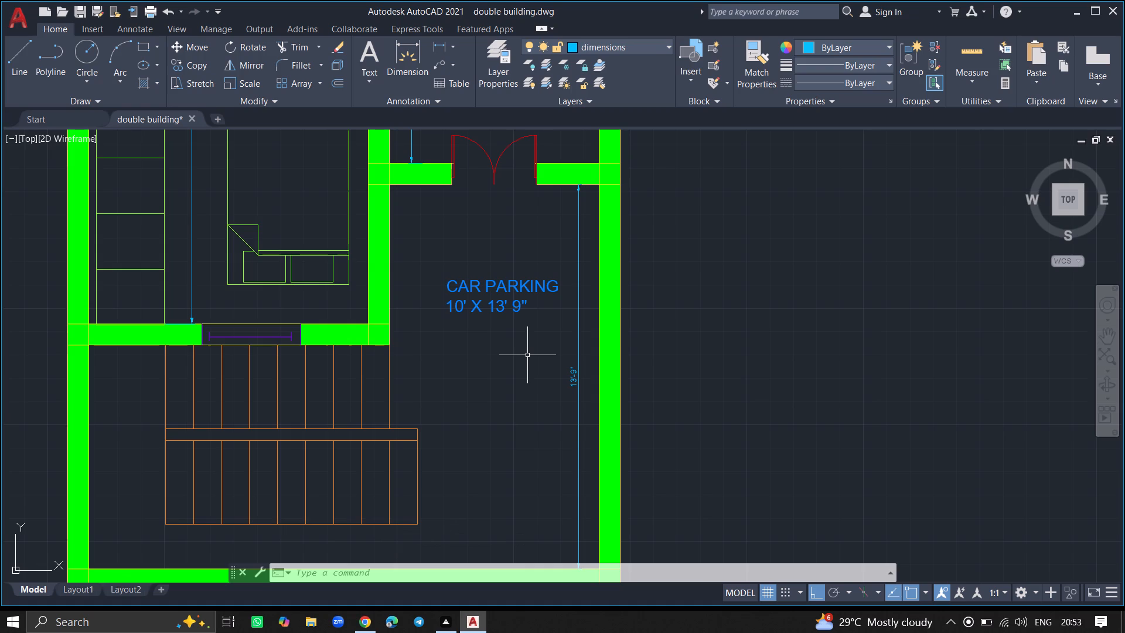
{"action": "type", "text": "DIMLINEAR"}
{"action": "key", "text": "Return"}
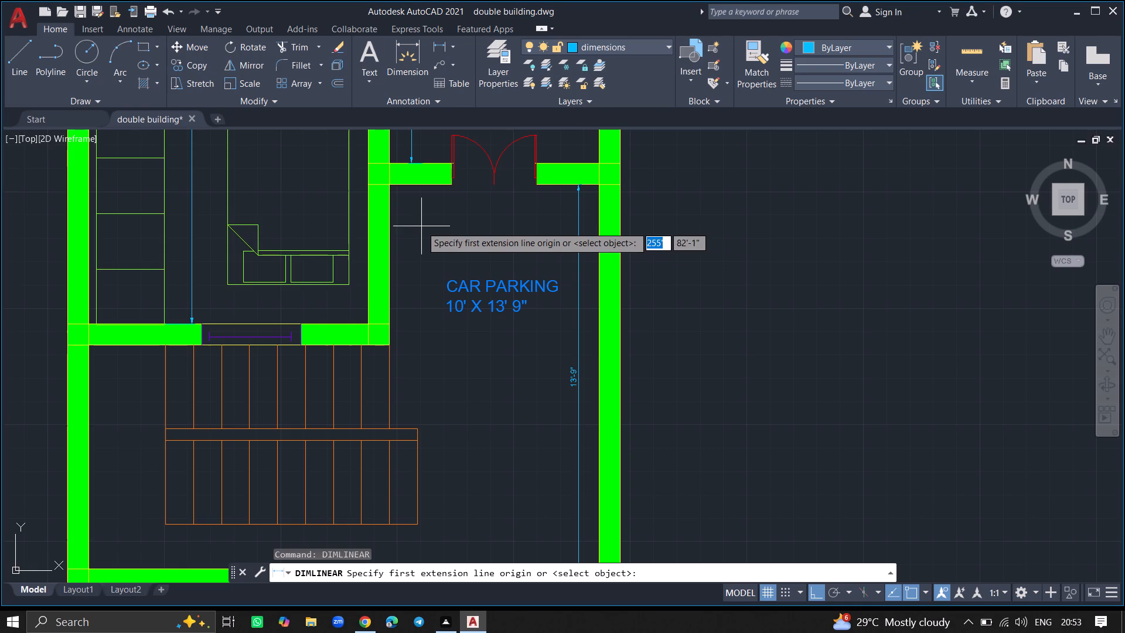
{"action": "left_click", "coordinate": [391, 240]}
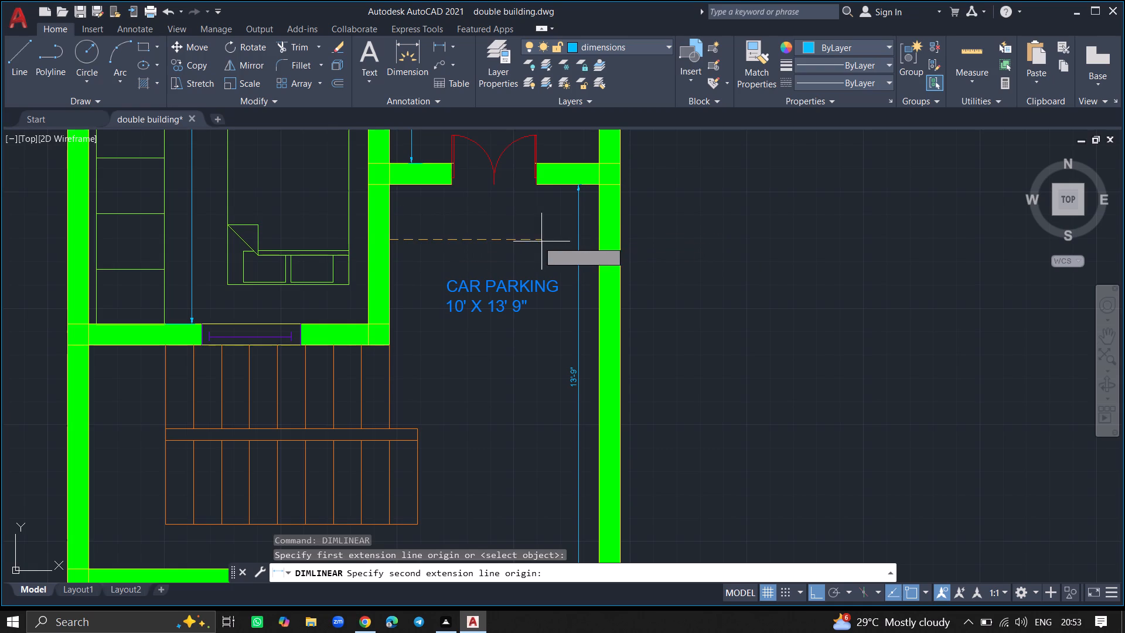
{"action": "left_click", "coordinate": [598, 239]}
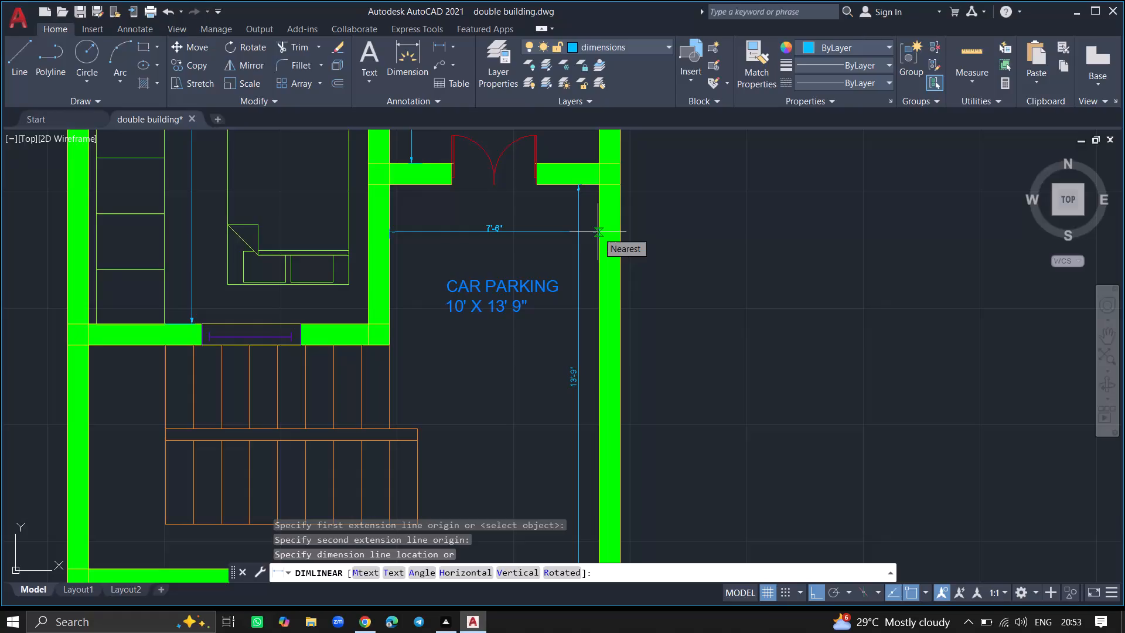
{"action": "key", "text": "Escape"}
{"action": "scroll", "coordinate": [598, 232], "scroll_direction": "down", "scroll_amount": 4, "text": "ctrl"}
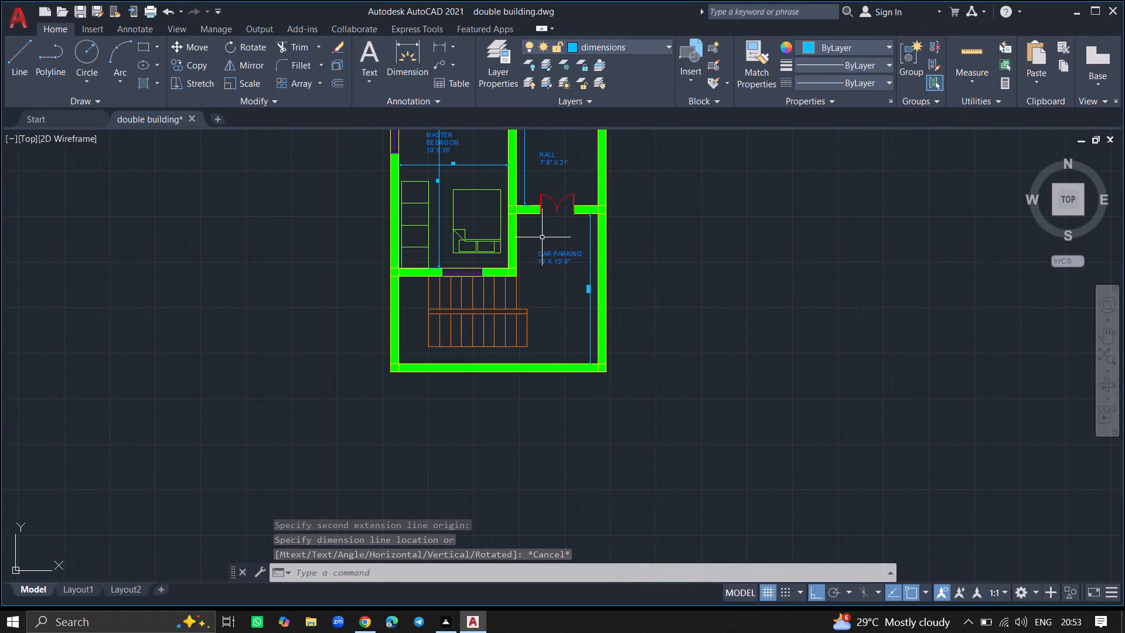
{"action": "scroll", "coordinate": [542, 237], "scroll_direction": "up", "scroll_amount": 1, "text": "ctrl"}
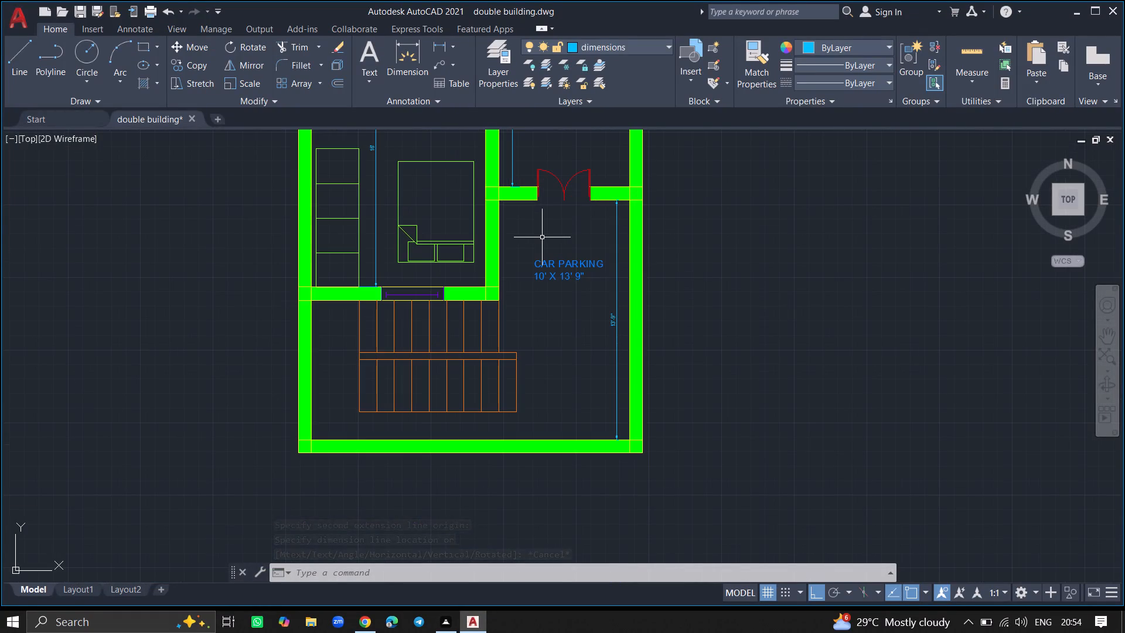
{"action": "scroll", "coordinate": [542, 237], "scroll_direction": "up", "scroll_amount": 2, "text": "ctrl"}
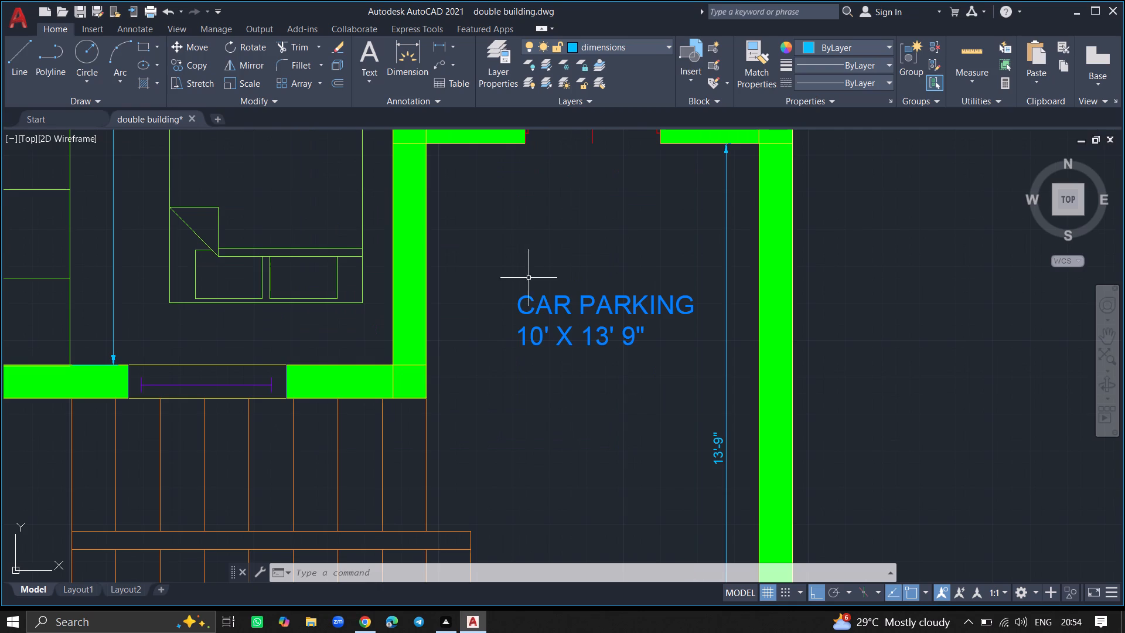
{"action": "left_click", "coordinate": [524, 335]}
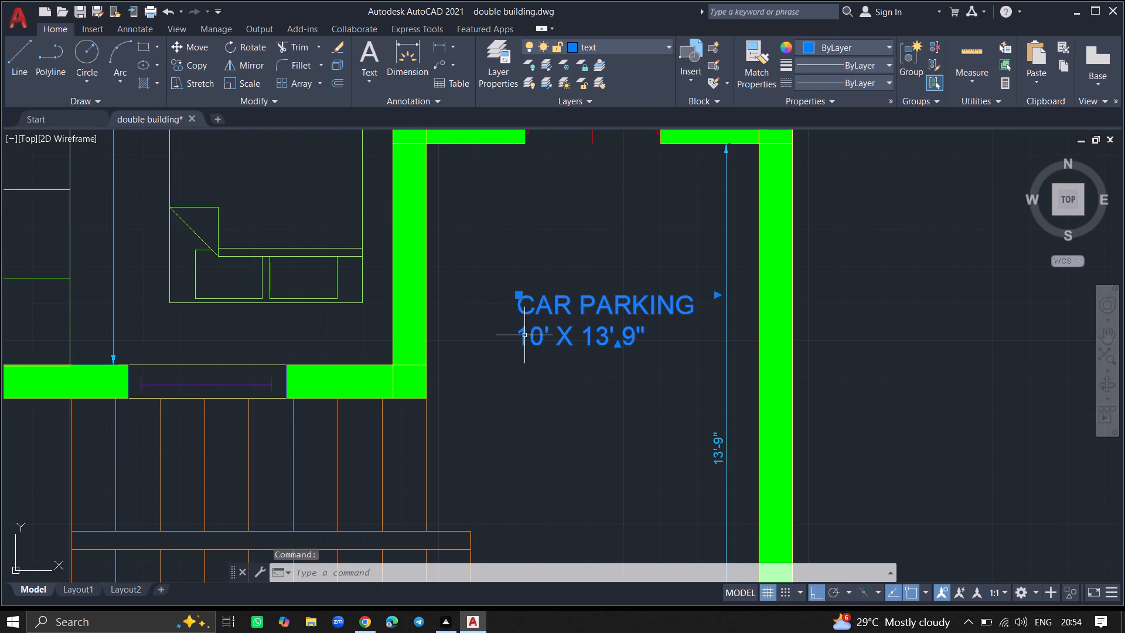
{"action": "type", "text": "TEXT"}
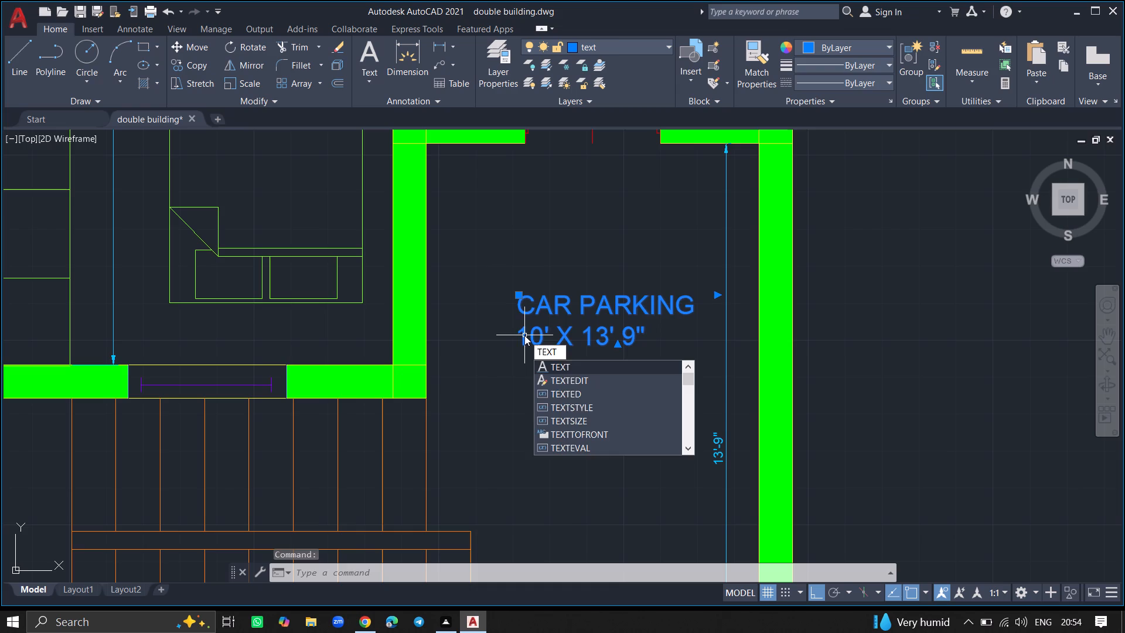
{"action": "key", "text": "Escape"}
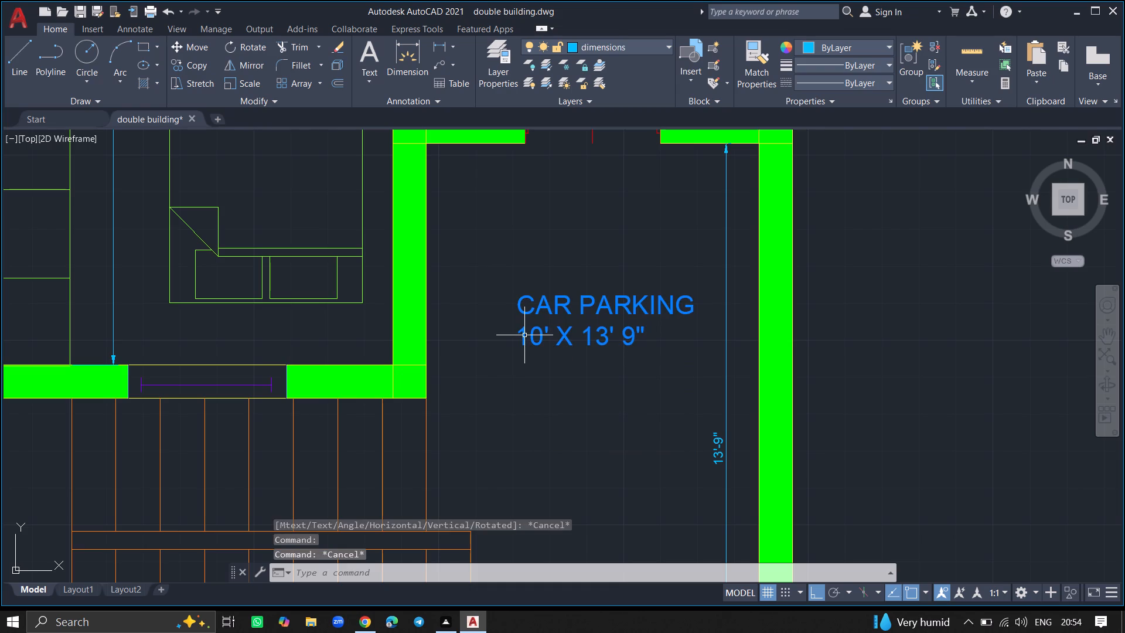
Recheck the car parking's inner width with a trial horizontal linear dimension above the room label, without placing it.
{"action": "type", "text": "DIM"}
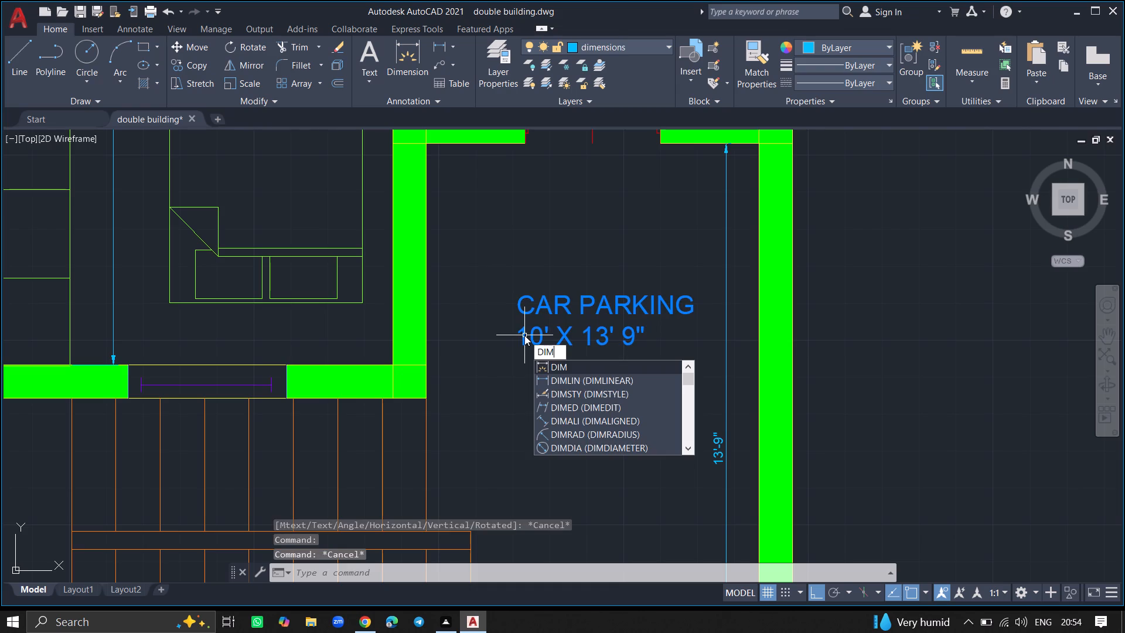
{"action": "left_click", "coordinate": [557, 378]}
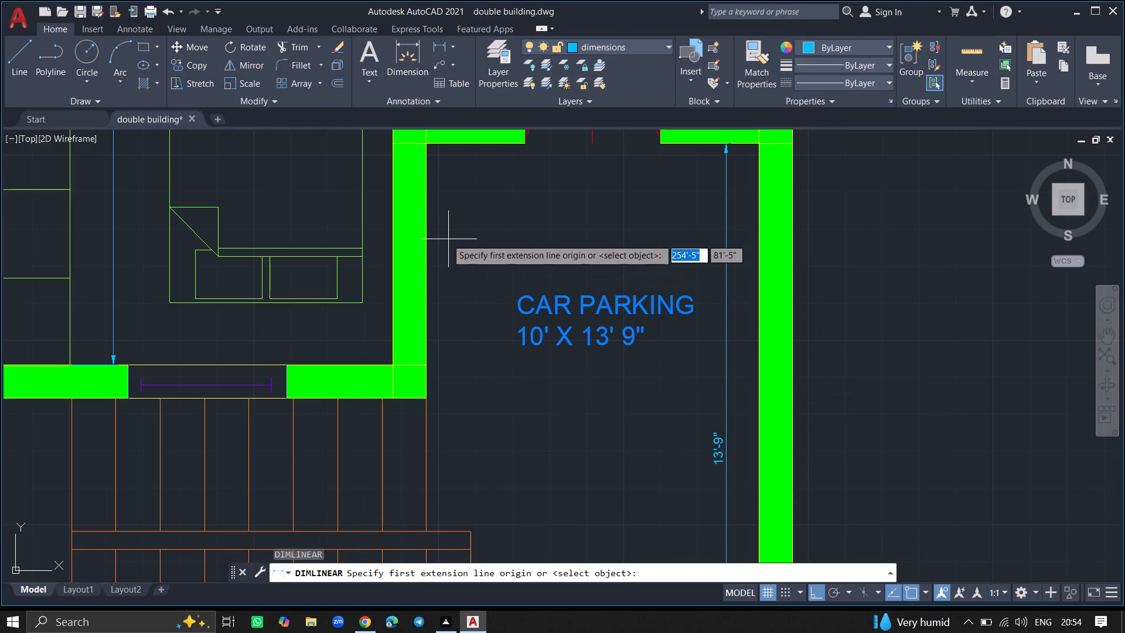
{"action": "left_click", "coordinate": [425, 235]}
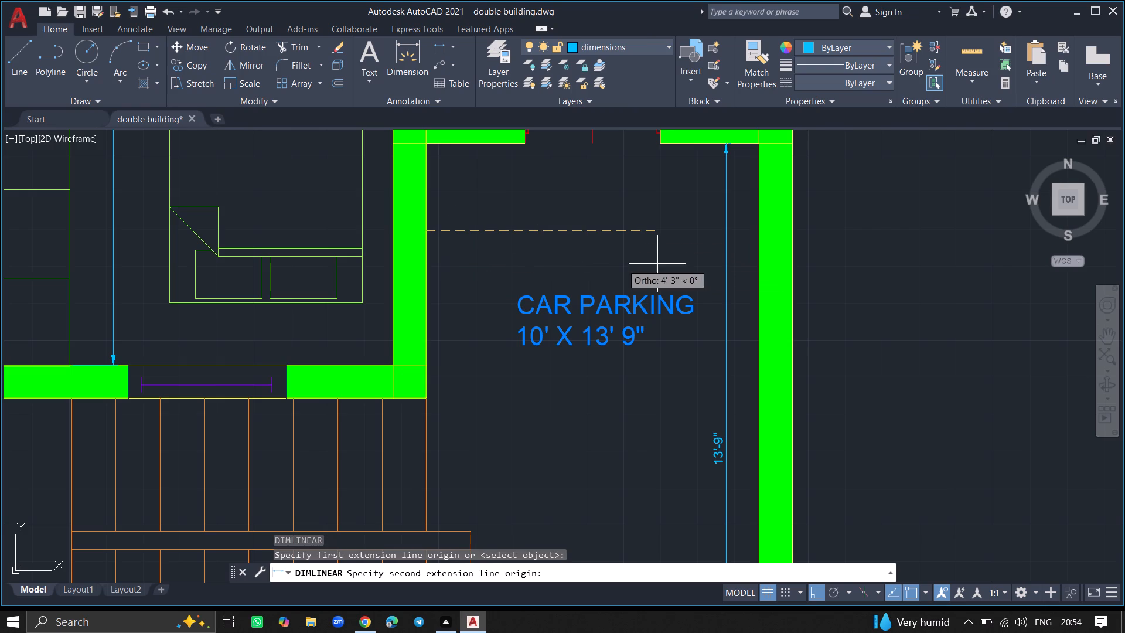
{"action": "left_click", "coordinate": [761, 233]}
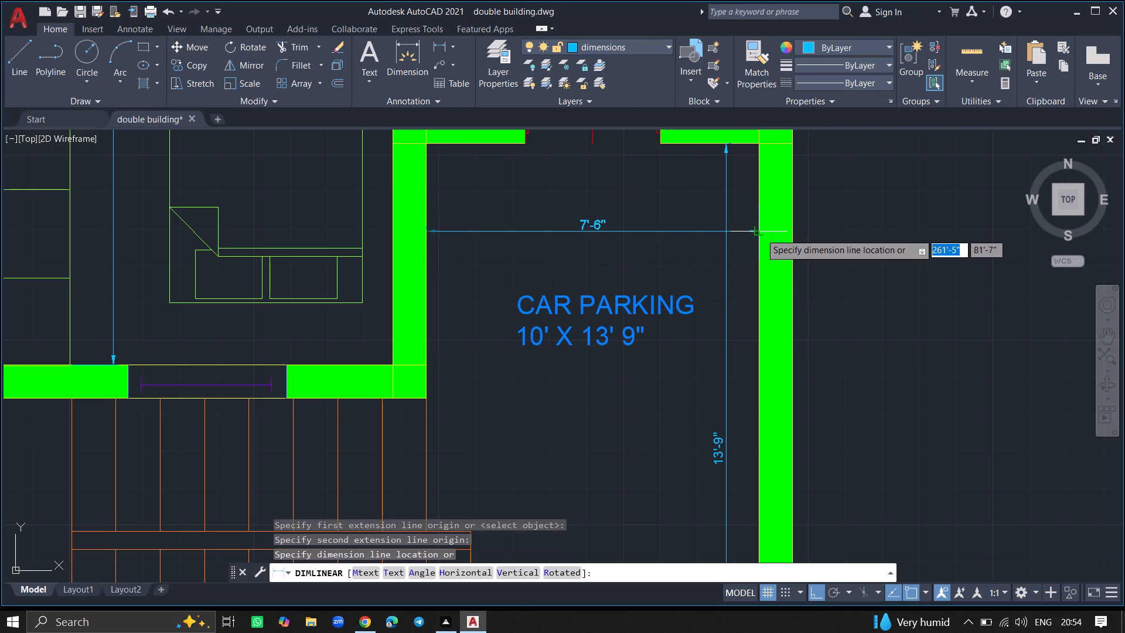
{"action": "key", "text": "Escape"}
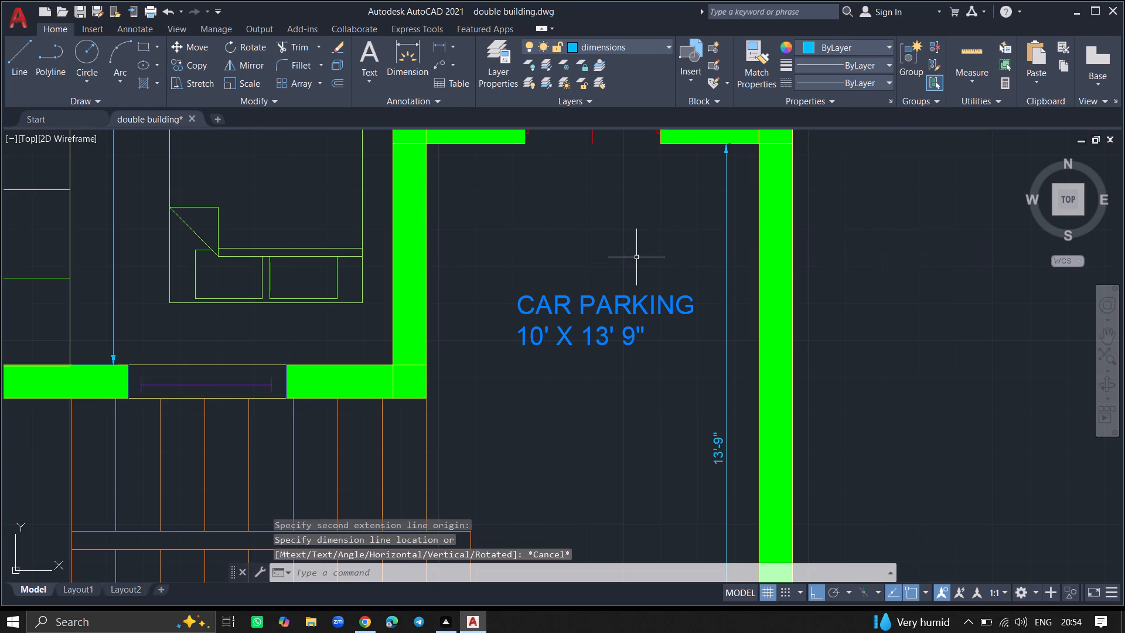
Change the width in the CAR PARKING label's size line to 7' 6".
{"action": "left_click", "coordinate": [612, 297]}
{"action": "left_click", "coordinate": [545, 343]}
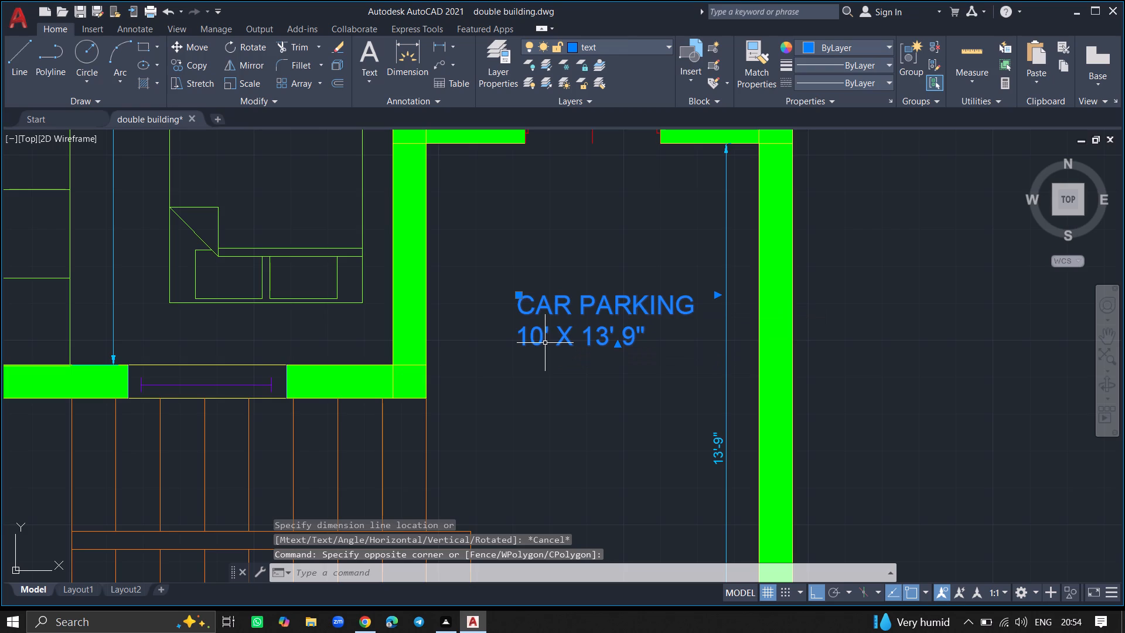
{"action": "type", "text": "TEXT"}
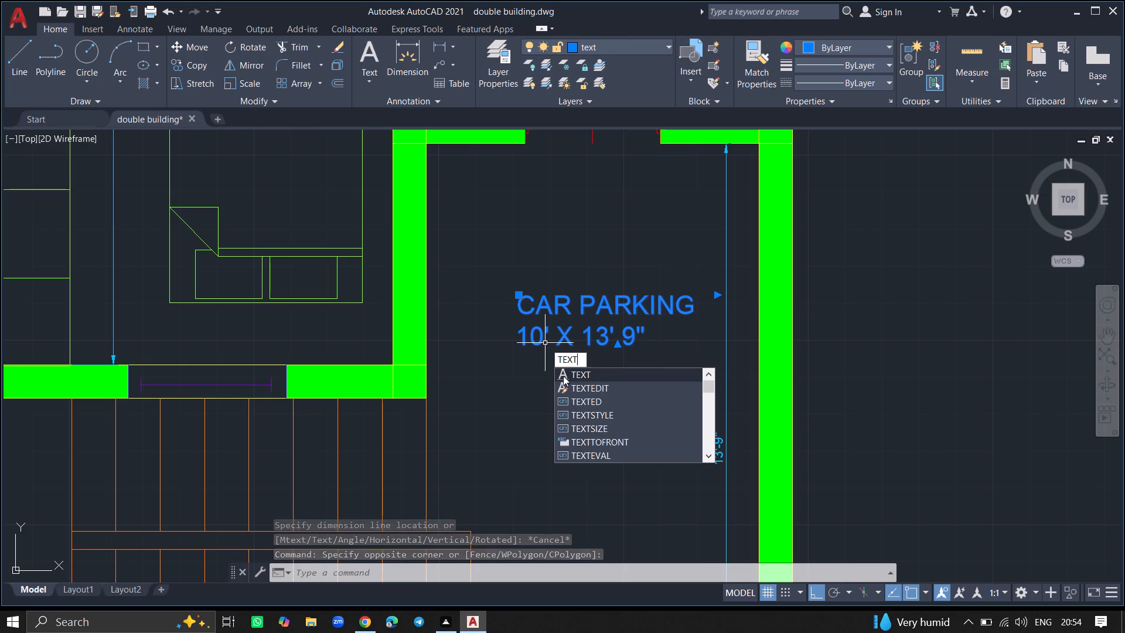
{"action": "left_click", "coordinate": [569, 386]}
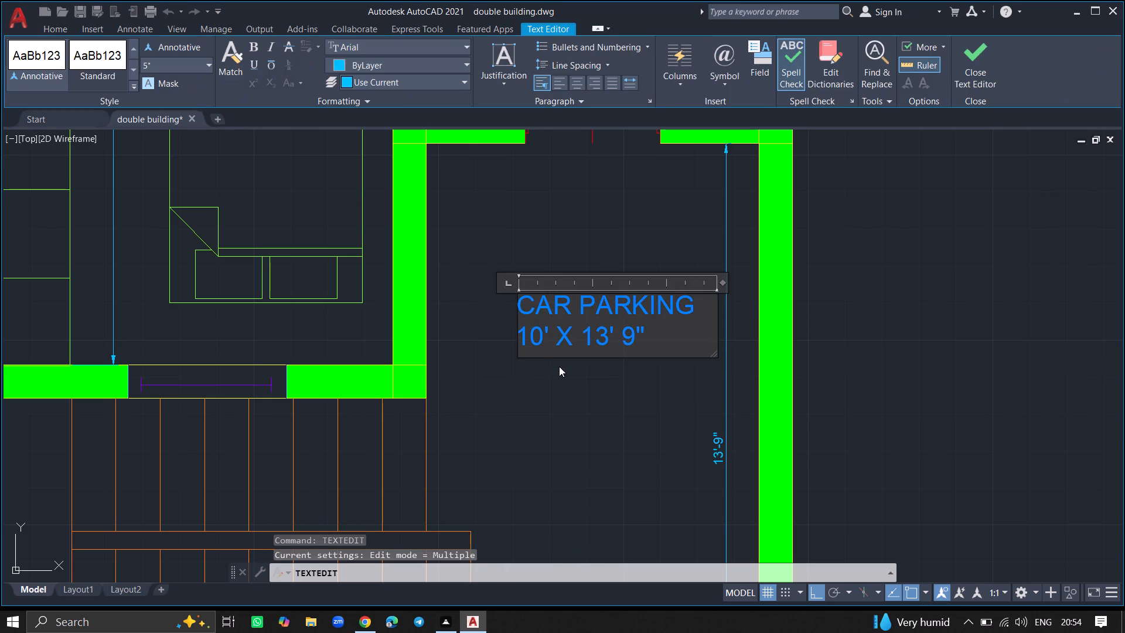
{"action": "left_click", "coordinate": [553, 338]}
{"action": "key", "text": "BackSpace"}
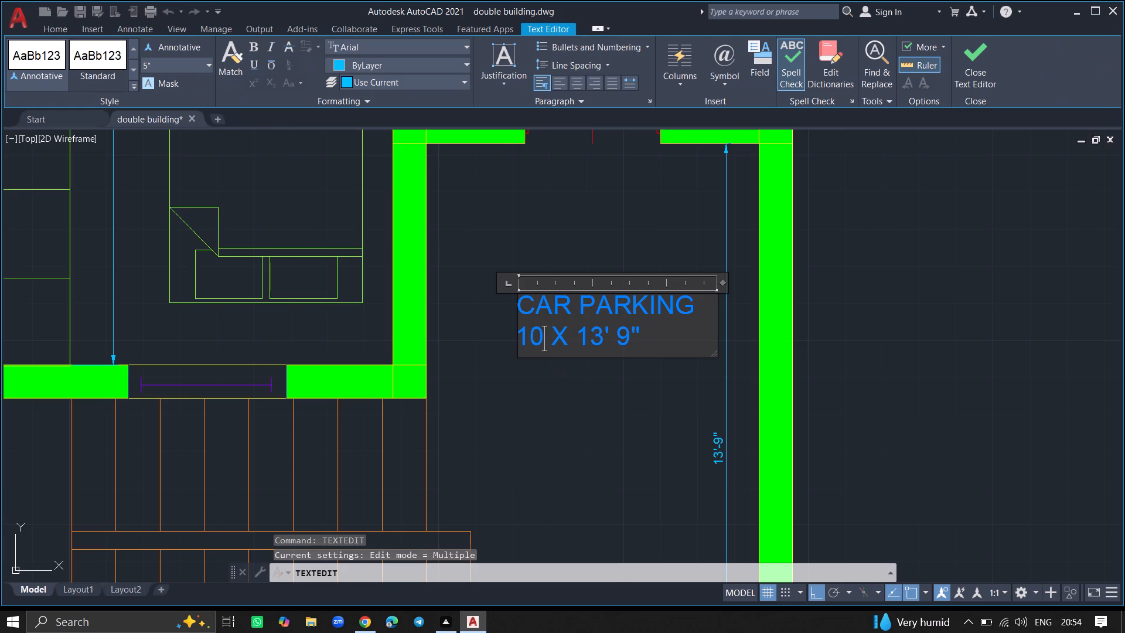
{"action": "key", "text": "BackSpace"}
{"action": "key", "text": "BackSpace"}
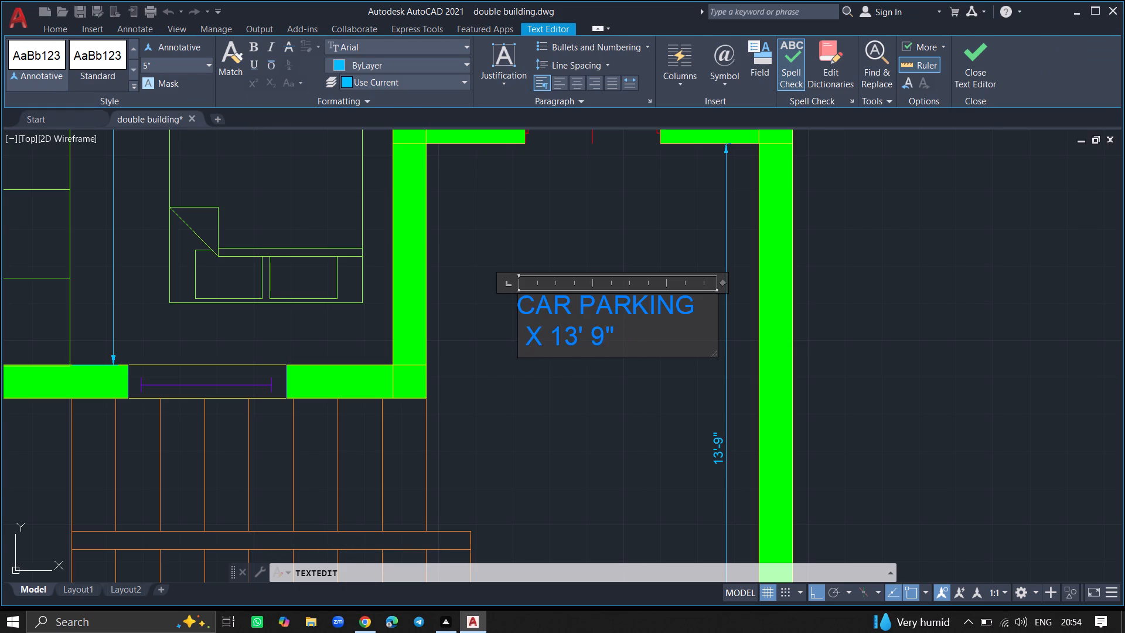
{"action": "type", "text": "7' 6"}
{"action": "key", "text": "shift+quotedbl"}
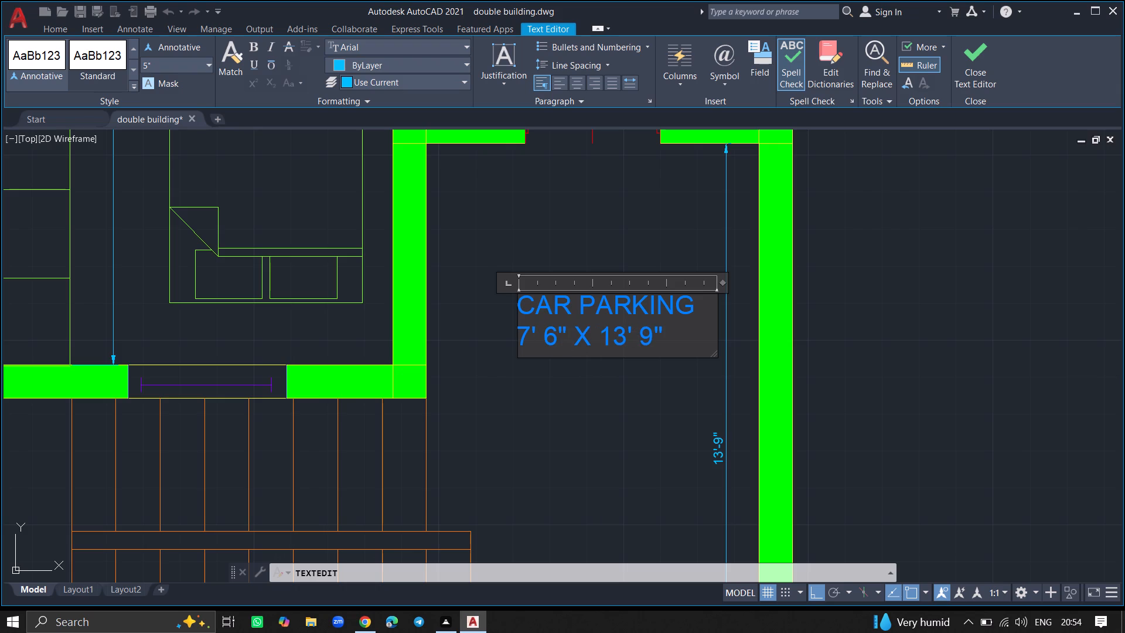
{"action": "left_click", "coordinate": [544, 392]}
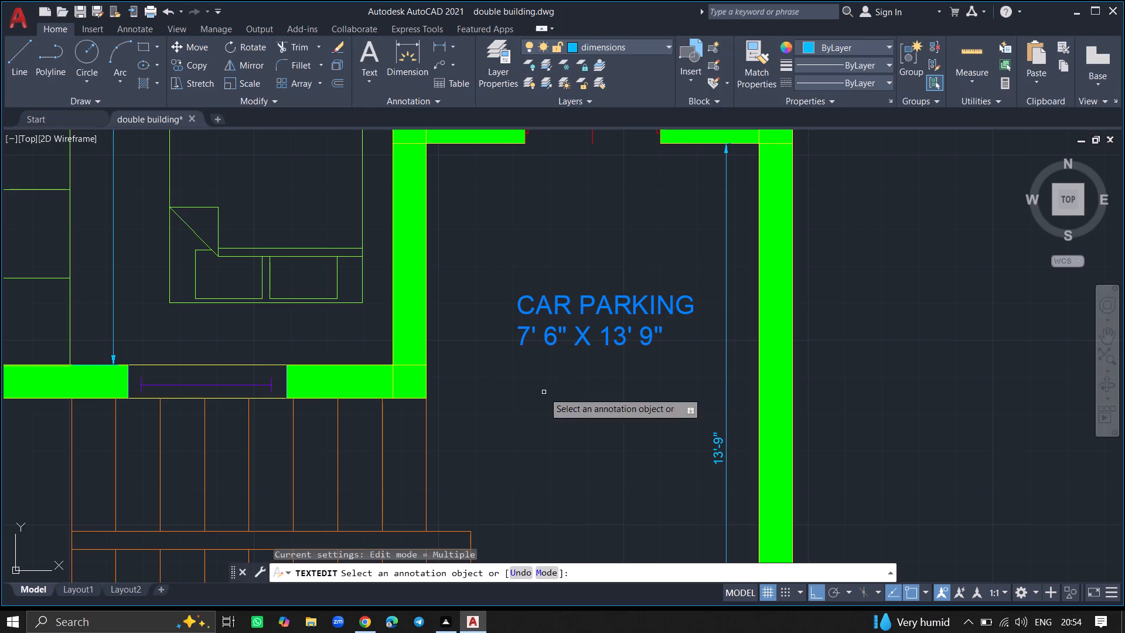
{"action": "key", "text": "Escape"}
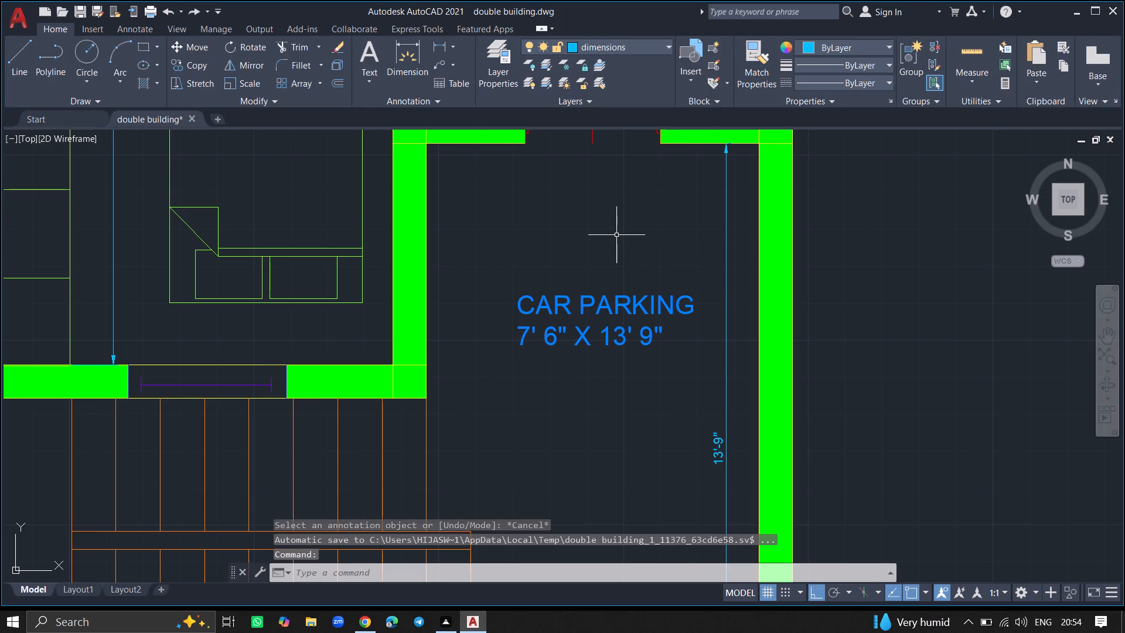
Add a horizontal linear dimension across the second tread from the outer end of the staircase's upper flight.
{"action": "scroll", "coordinate": [616, 235], "scroll_direction": "down", "scroll_amount": 2, "text": "ctrl"}
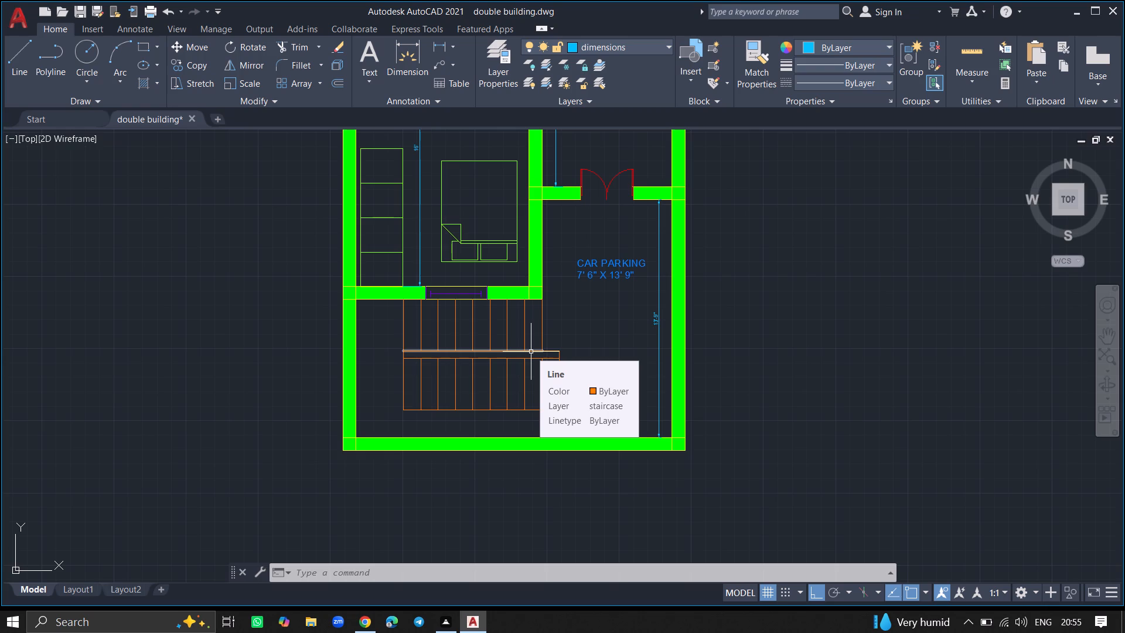
{"action": "type", "text": "DIMLI"}
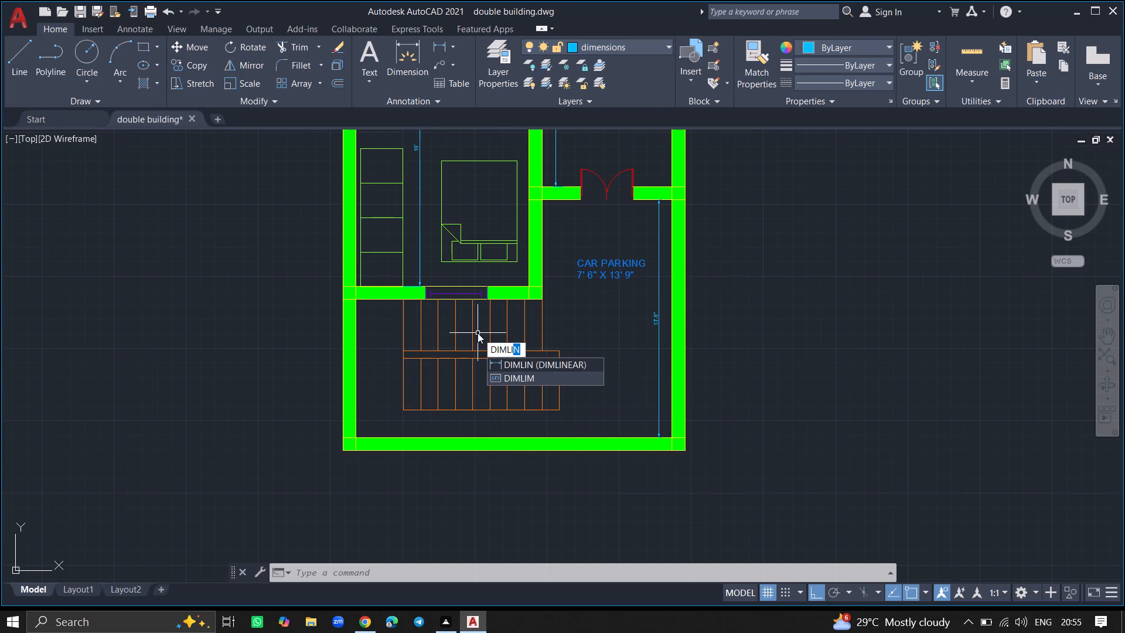
{"action": "left_click", "coordinate": [512, 362]}
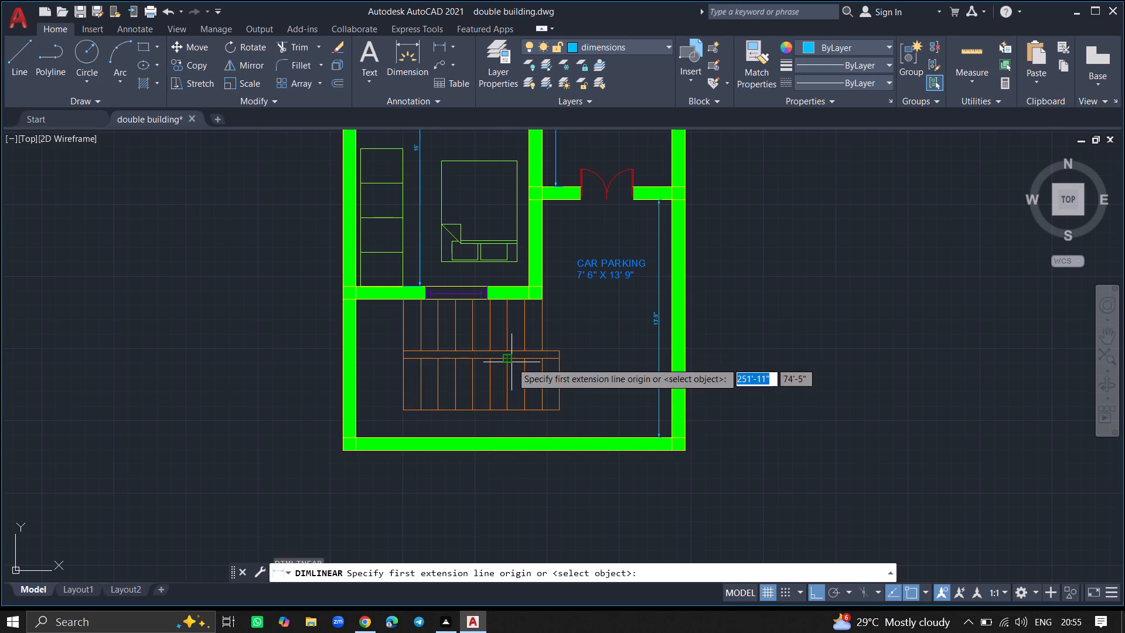
{"action": "scroll", "coordinate": [438, 328], "scroll_direction": "up", "scroll_amount": 5, "text": "ctrl"}
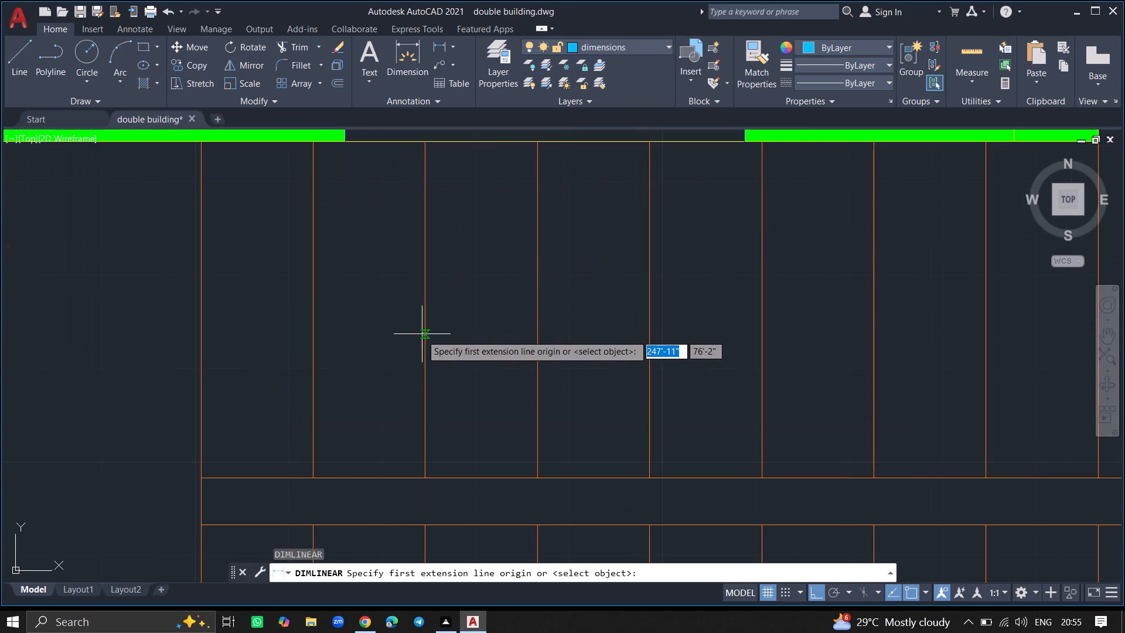
{"action": "left_click", "coordinate": [424, 335]}
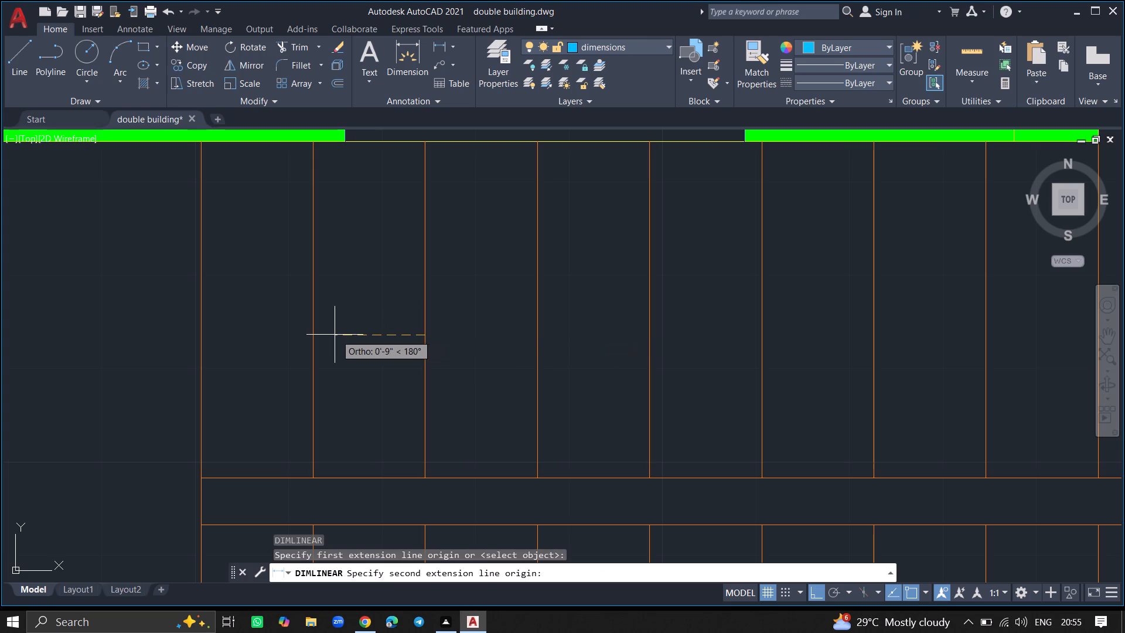
{"action": "left_click", "coordinate": [314, 334]}
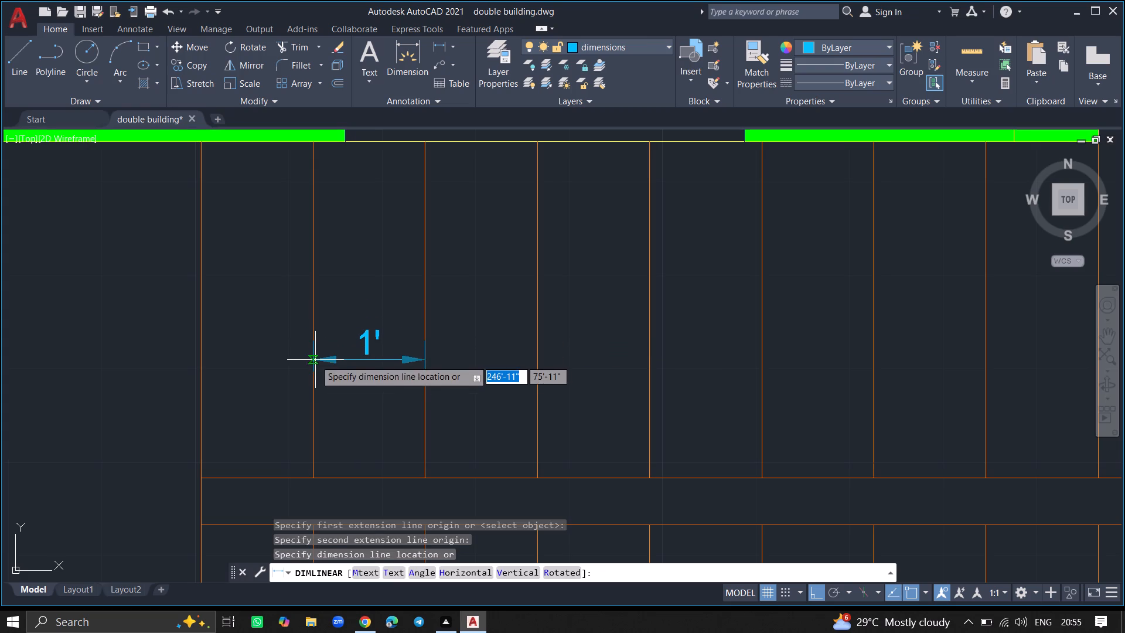
{"action": "left_click", "coordinate": [315, 360]}
Add a vertical linear dimension for the upper stair flight's width, placed just outside its outer end line.
{"action": "type", "text": "DIML"}
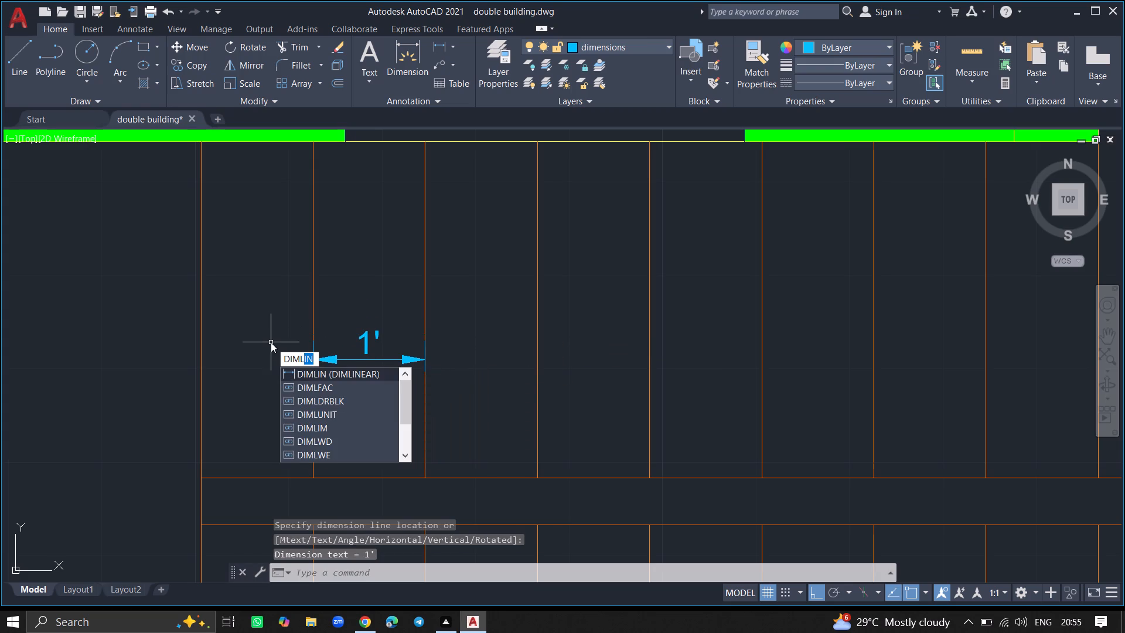
{"action": "left_click", "coordinate": [291, 371]}
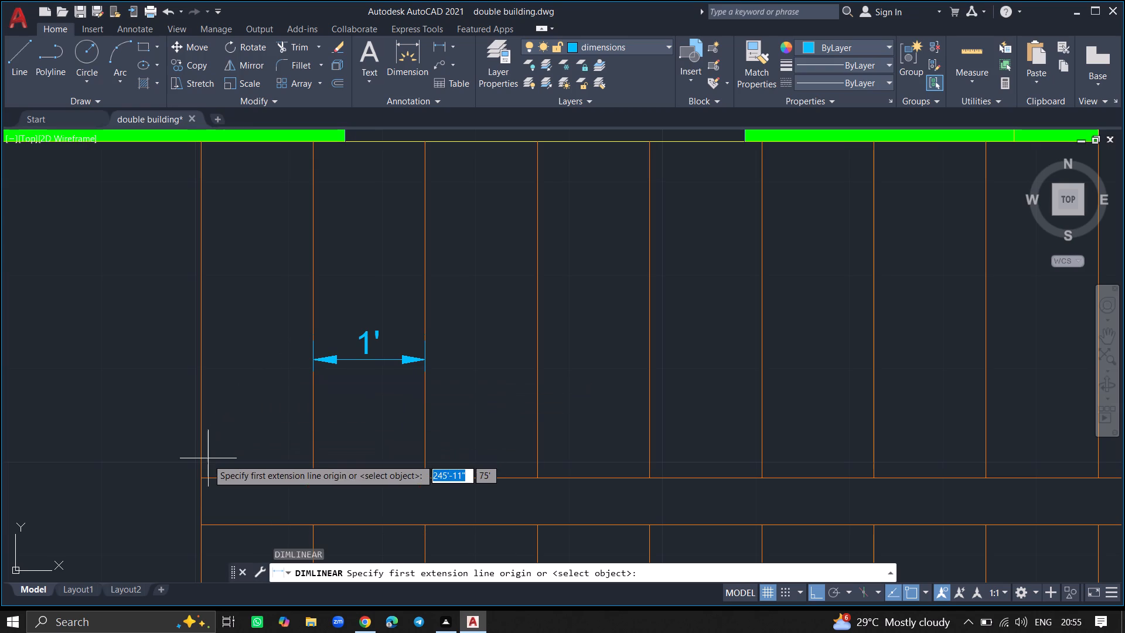
{"action": "left_click", "coordinate": [202, 475]}
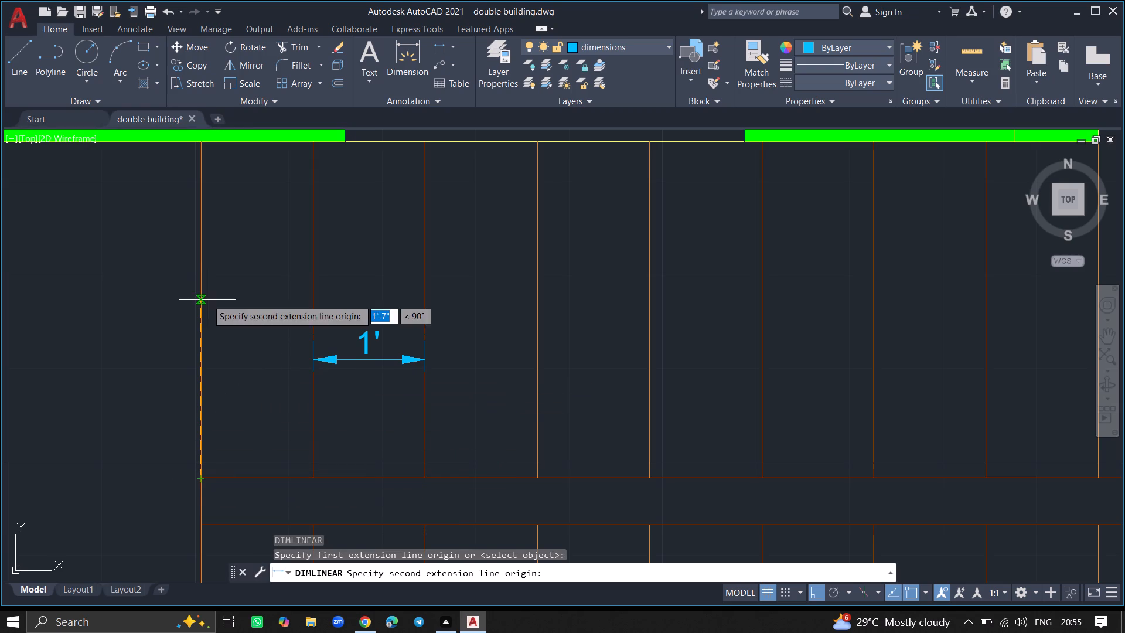
{"action": "left_click_drag", "start_coordinate": [200, 146], "coordinate": [167, 153]}
{"action": "left_click", "coordinate": [167, 153]}
Review the whole floor plan, checking the room labels and dimensions across all rooms and the staircase.
{"action": "scroll", "coordinate": [235, 218], "scroll_direction": "down", "scroll_amount": 3, "text": "ctrl"}
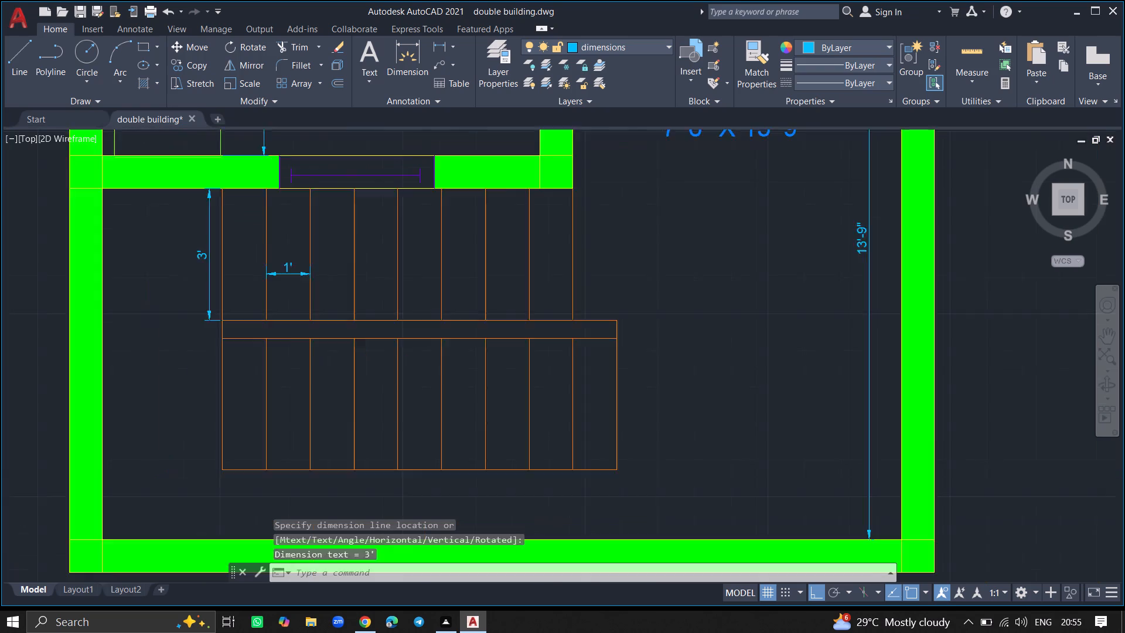
{"action": "scroll", "coordinate": [235, 218], "scroll_direction": "down", "scroll_amount": 2, "text": "ctrl"}
{"action": "scroll", "coordinate": [288, 209], "scroll_direction": "down", "scroll_amount": 5, "text": "ctrl"}
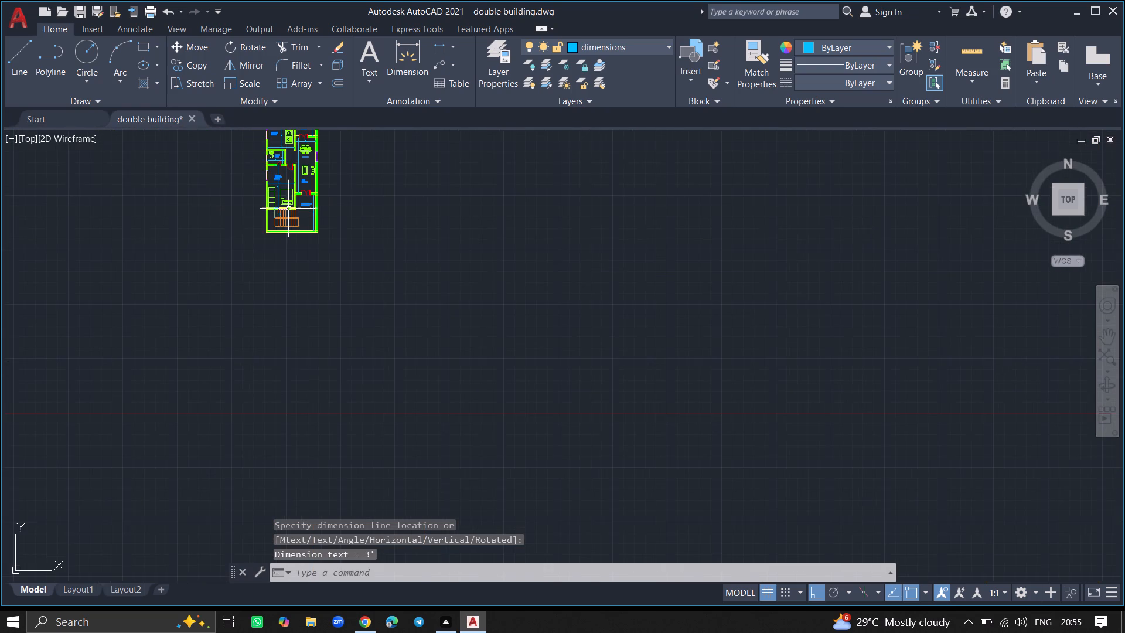
{"action": "scroll", "coordinate": [282, 175], "scroll_direction": "down", "scroll_amount": 4, "text": "ctrl"}
{"action": "scroll", "coordinate": [279, 156], "scroll_direction": "up", "scroll_amount": 2, "text": "ctrl"}
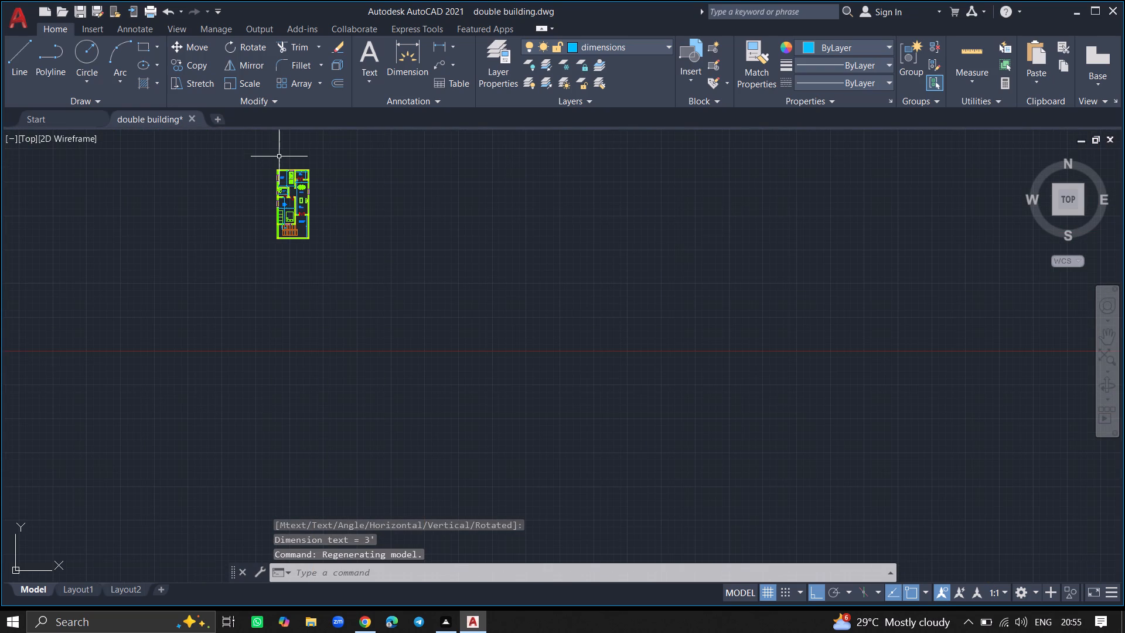
{"action": "scroll", "coordinate": [279, 182], "scroll_direction": "up", "scroll_amount": 5, "text": "ctrl"}
{"action": "scroll", "coordinate": [279, 182], "scroll_direction": "down", "scroll_amount": 1, "text": "ctrl"}
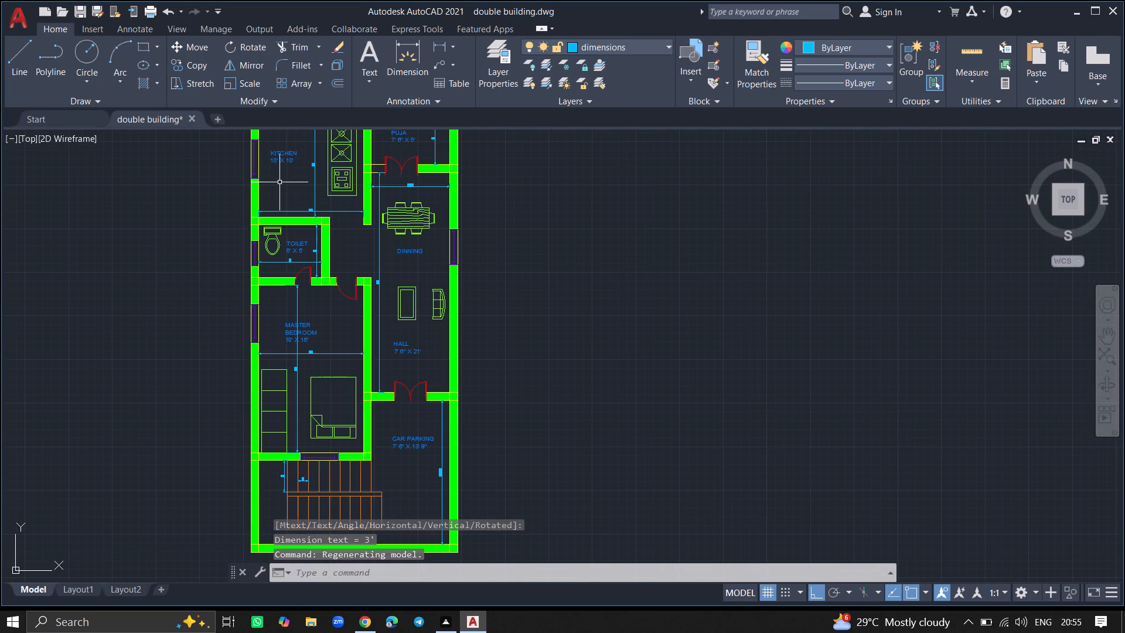
{"action": "scroll", "coordinate": [279, 182], "scroll_direction": "down", "scroll_amount": 3, "text": "ctrl"}
{"action": "scroll", "coordinate": [278, 174], "scroll_direction": "up", "scroll_amount": 1, "text": "ctrl"}
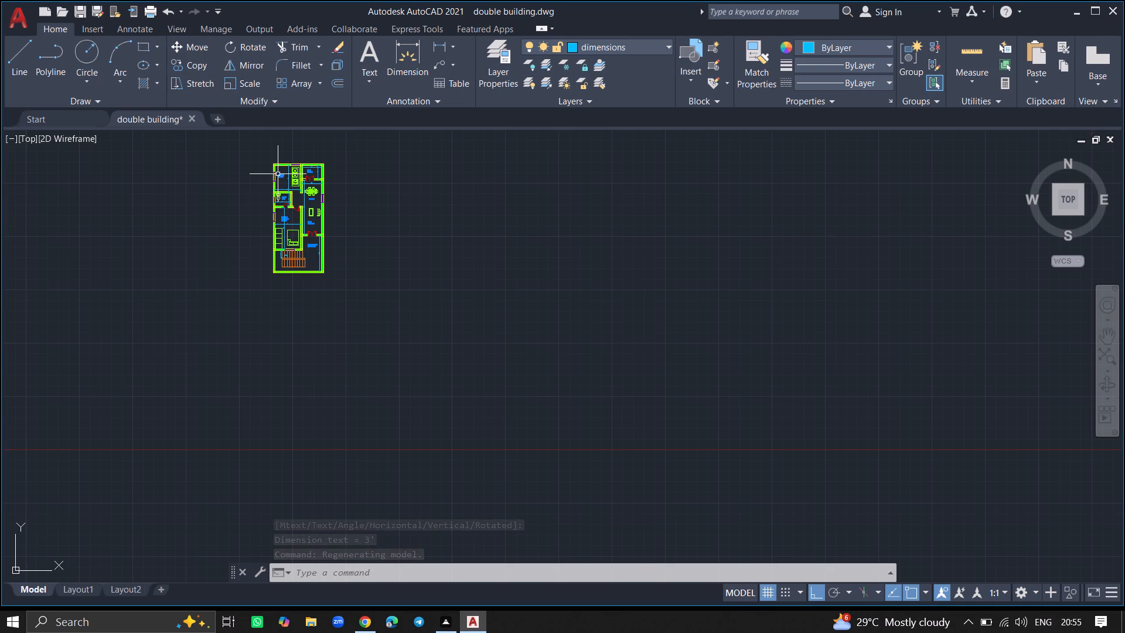
{"action": "scroll", "coordinate": [278, 174], "scroll_direction": "up", "scroll_amount": 1, "text": "ctrl"}
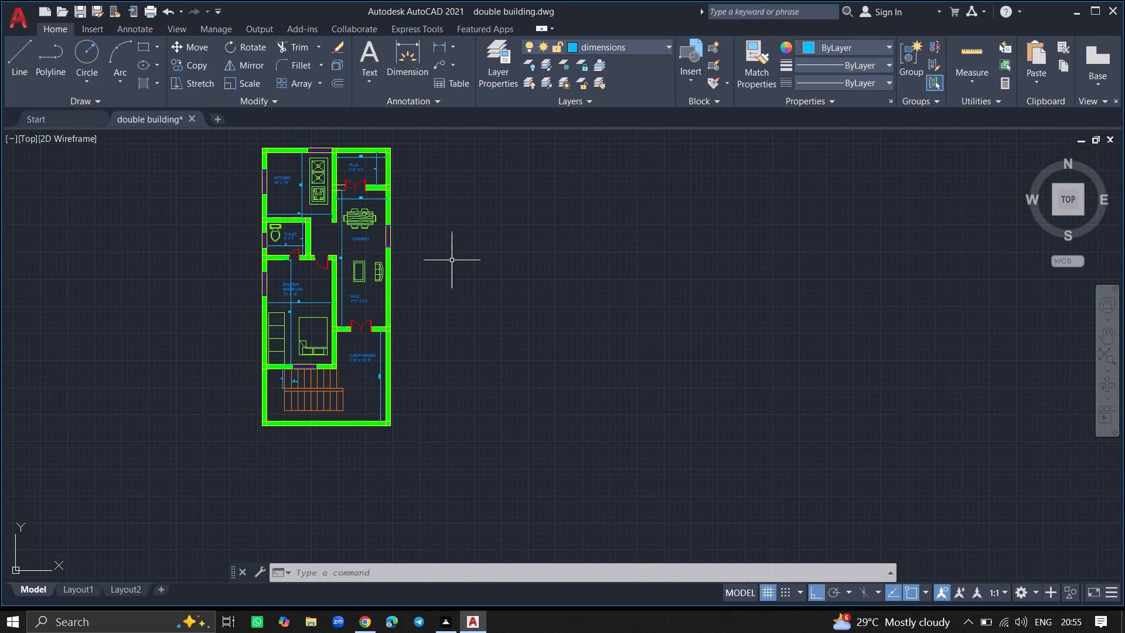
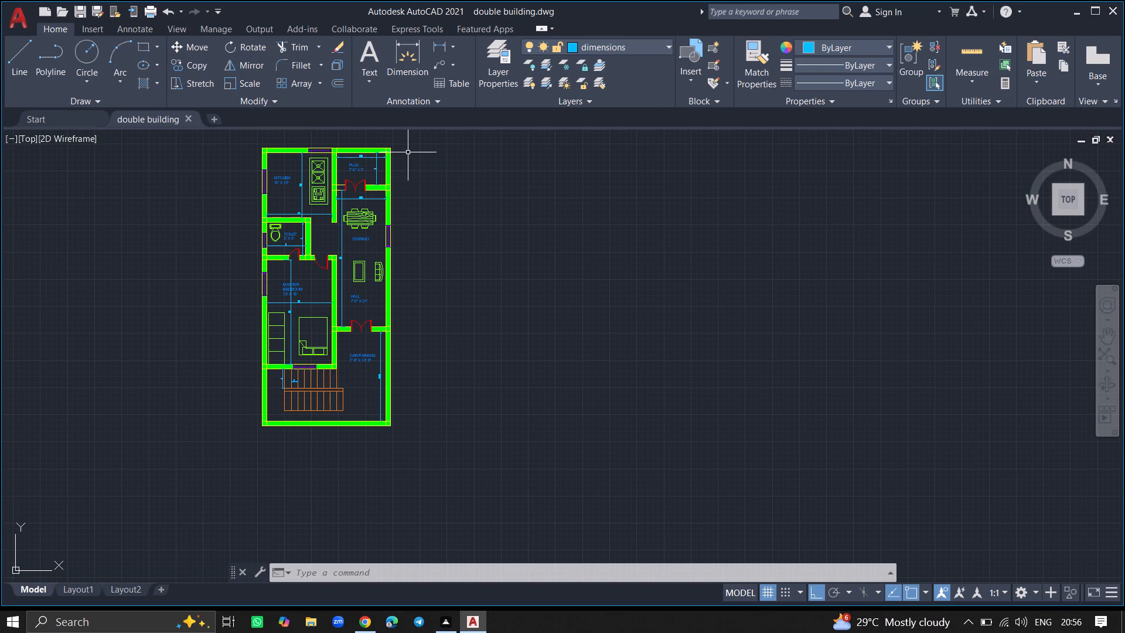
Make walls the current layer.
{"action": "double_click", "coordinate": [505, 70]}
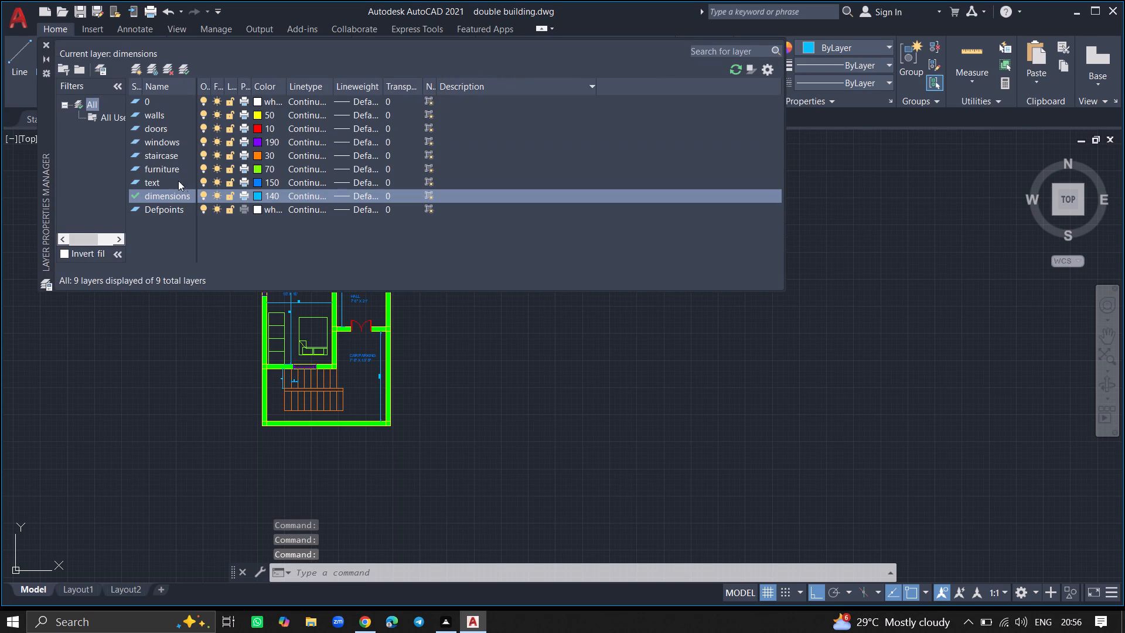
{"action": "double_click", "coordinate": [170, 115]}
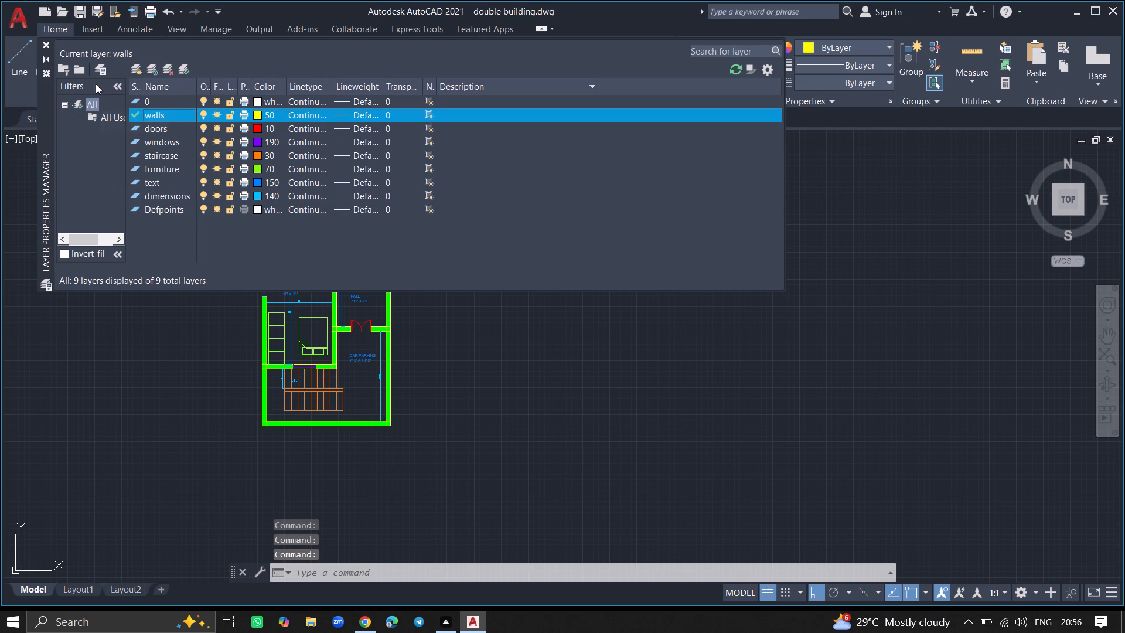
{"action": "left_click", "coordinate": [46, 42]}
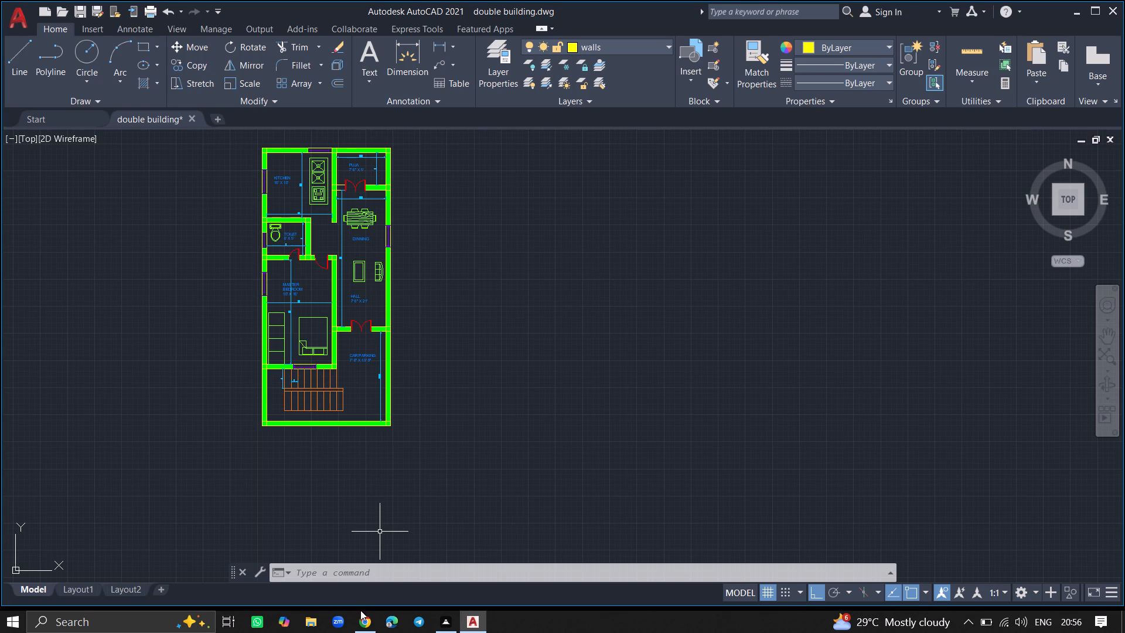
Draw a vertical construction line in the empty area well east of the existing floor plan, at about X 321'-9".
{"action": "left_click", "coordinate": [368, 580]}
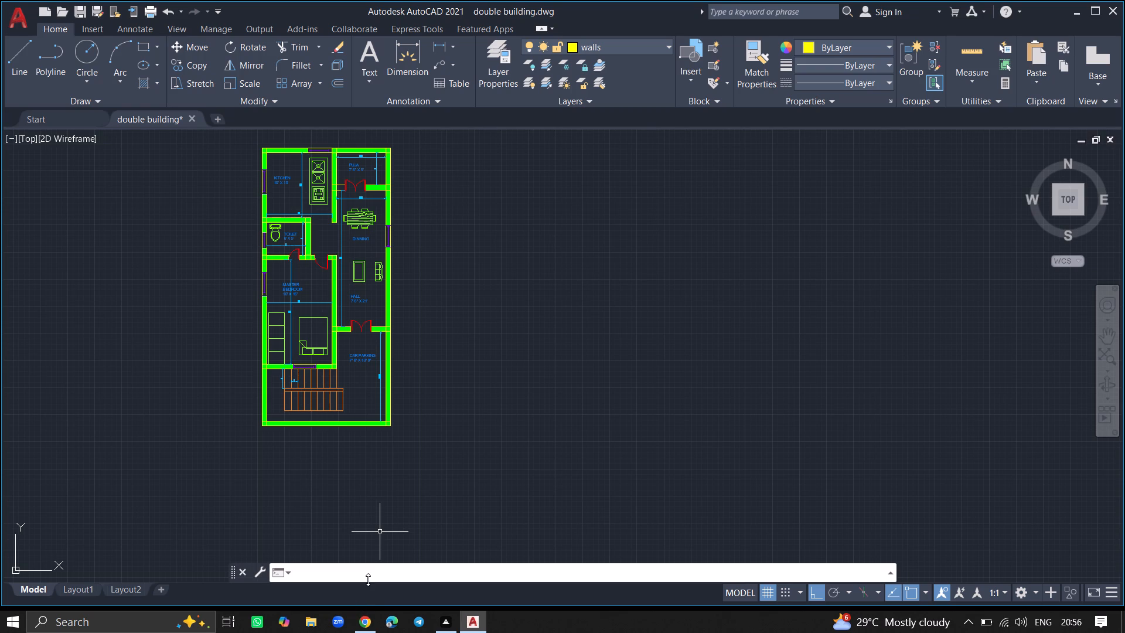
{"action": "type", "text": "XL"}
{"action": "key", "text": "Return"}
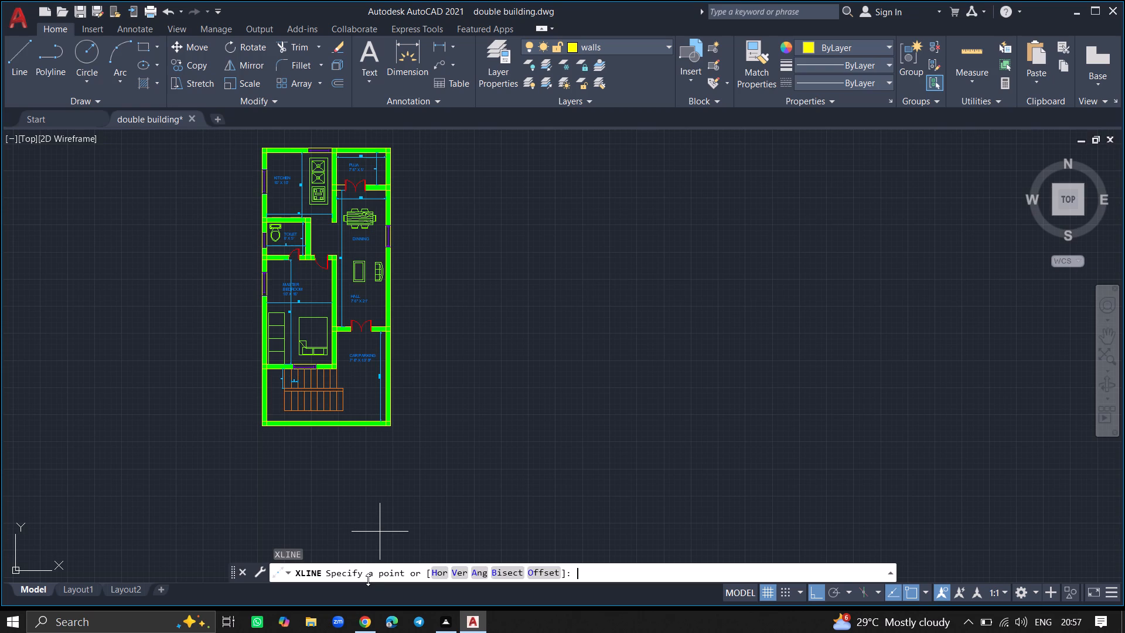
{"action": "left_click", "coordinate": [455, 569]}
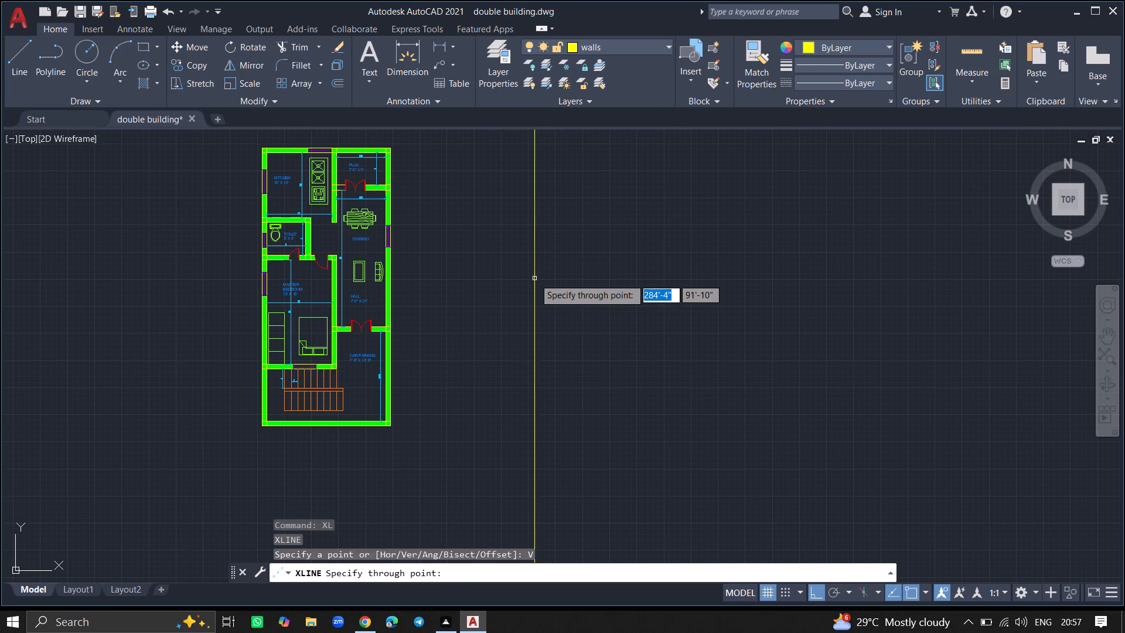
{"action": "left_click", "coordinate": [778, 279]}
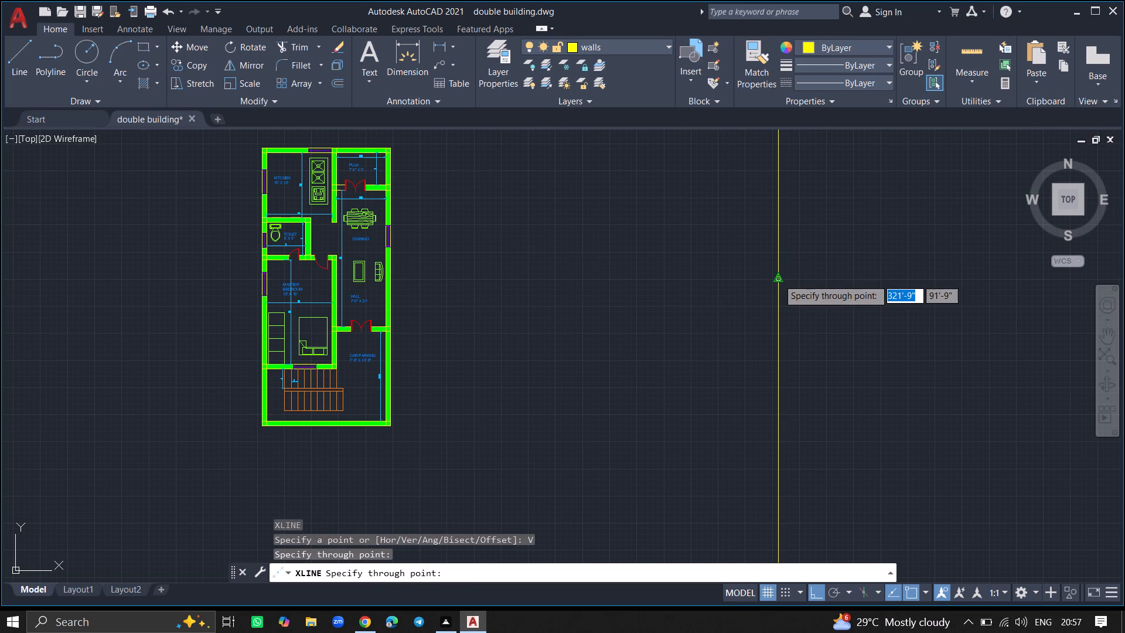
{"action": "key", "text": "Escape"}
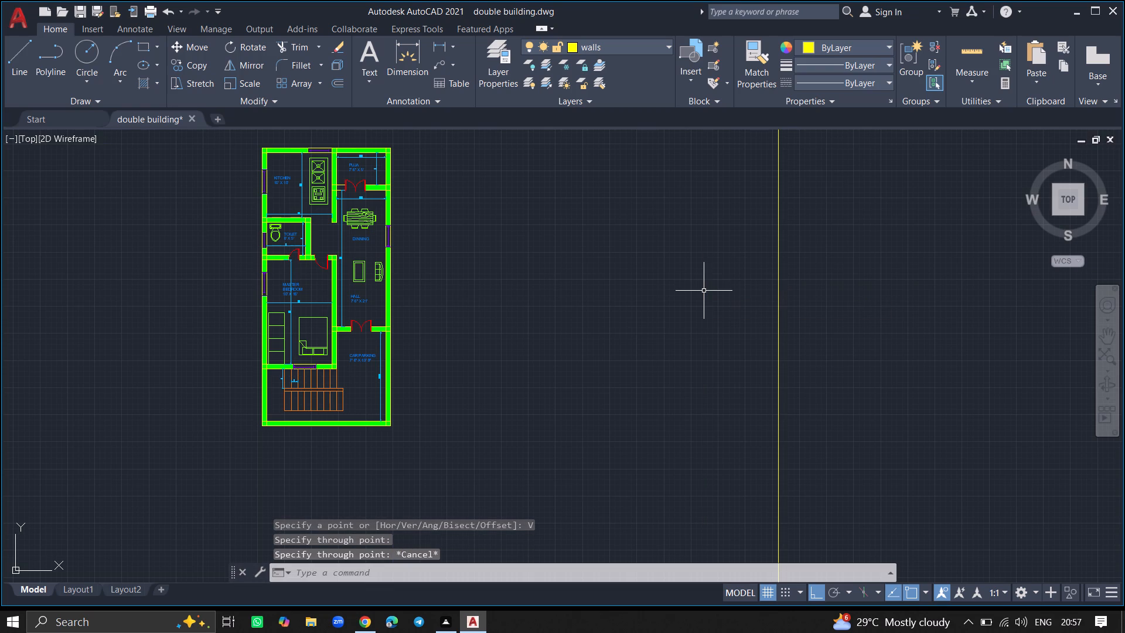
Draw a horizontal construction line crossing the vertical one at about Y 105'-5", near the upper part of the existing plan.
{"action": "type", "text": "XL"}
{"action": "key", "text": "Return"}
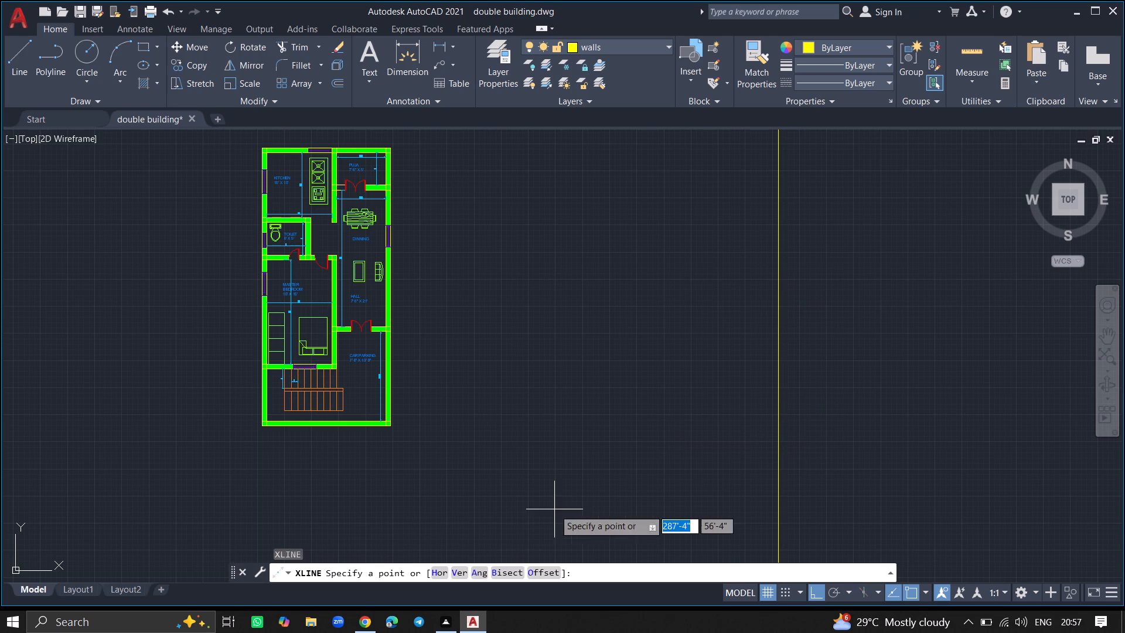
{"action": "left_click", "coordinate": [441, 574]}
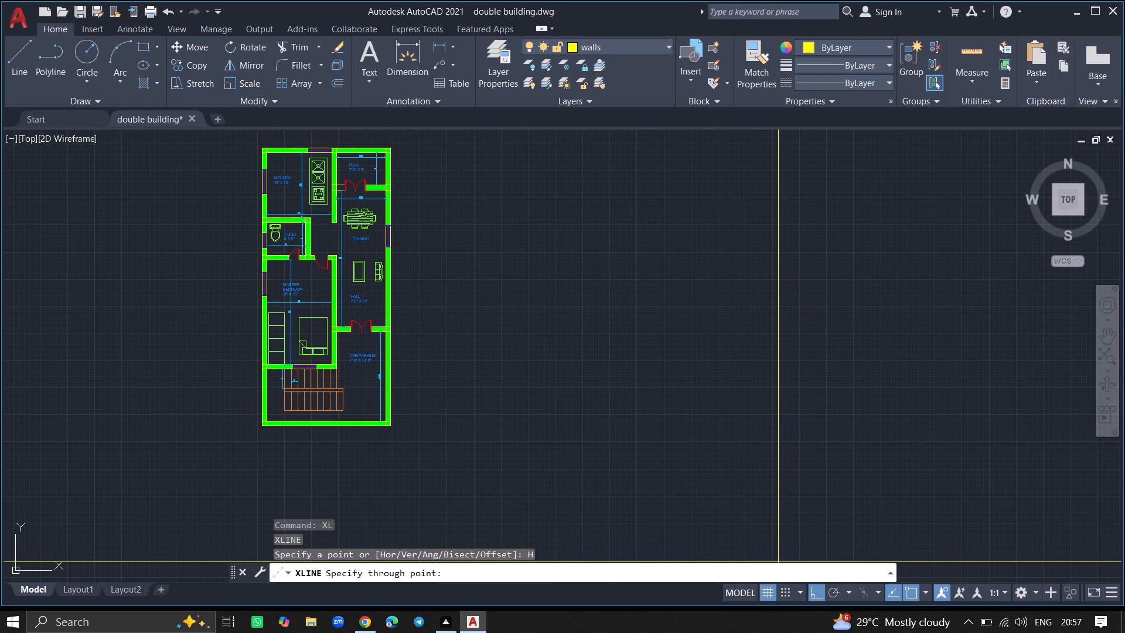
{"action": "left_click", "coordinate": [781, 190]}
{"action": "key", "text": "Return"}
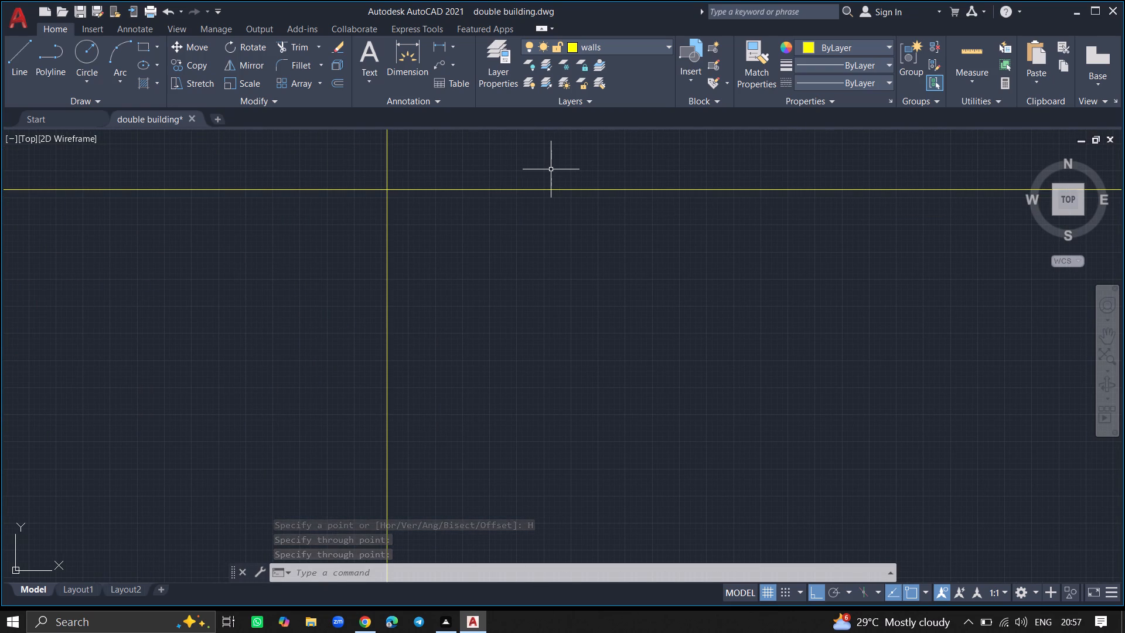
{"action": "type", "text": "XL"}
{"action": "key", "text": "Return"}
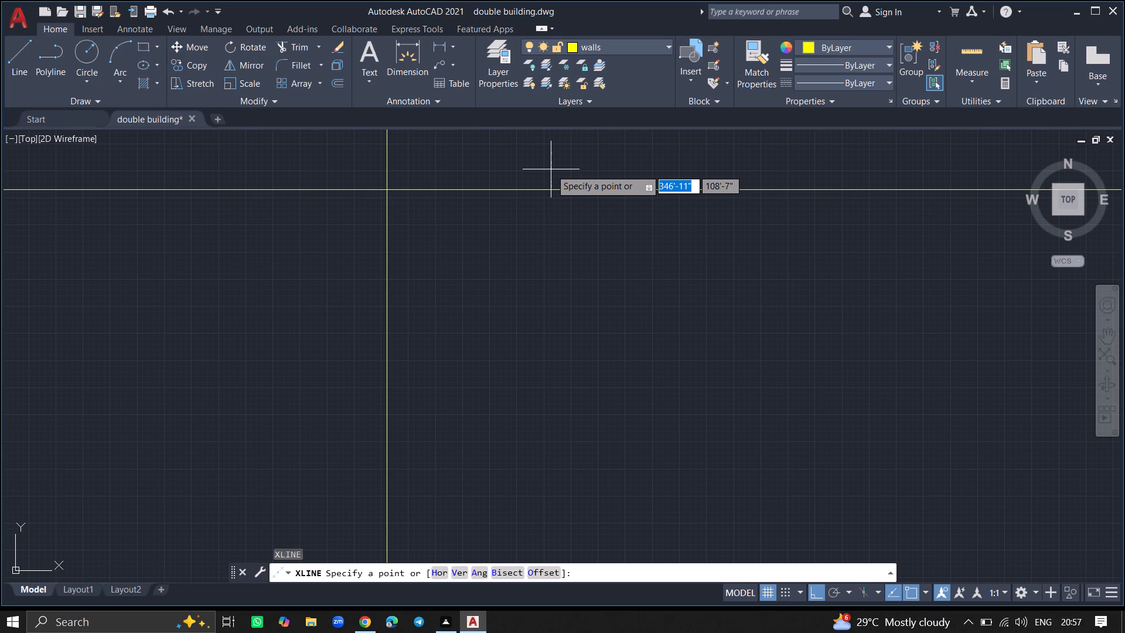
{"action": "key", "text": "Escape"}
Offset the vertical construction line 9" to the right and the horizontal one 9" downward to form the outer wall thickness.
{"action": "type", "text": "OFFSET"}
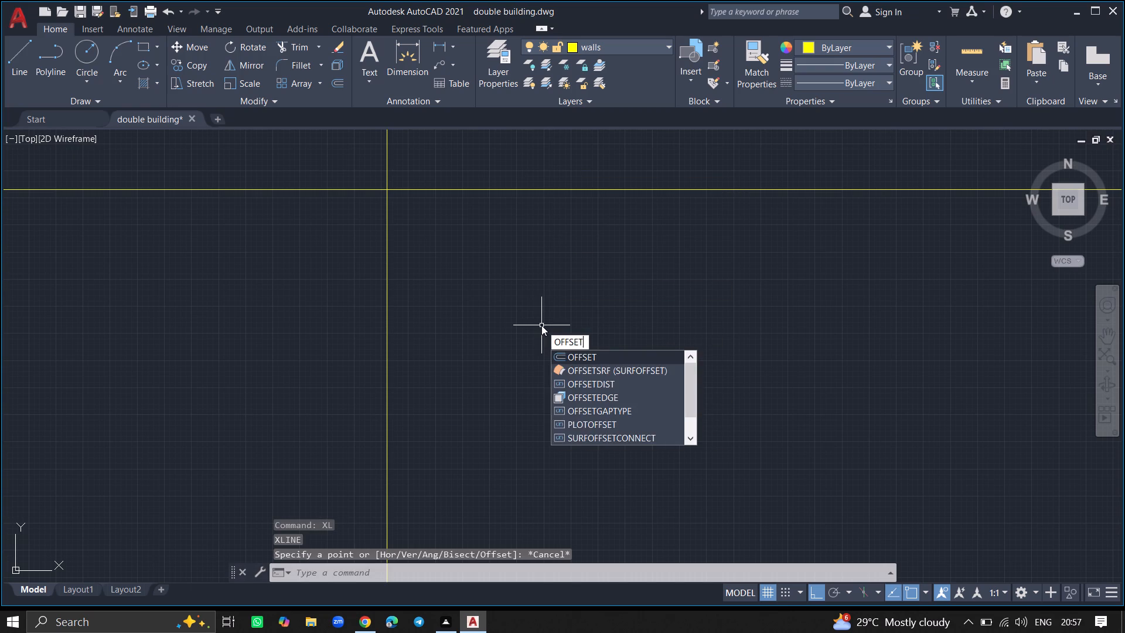
{"action": "key", "text": "Return"}
{"action": "key", "text": "9"}
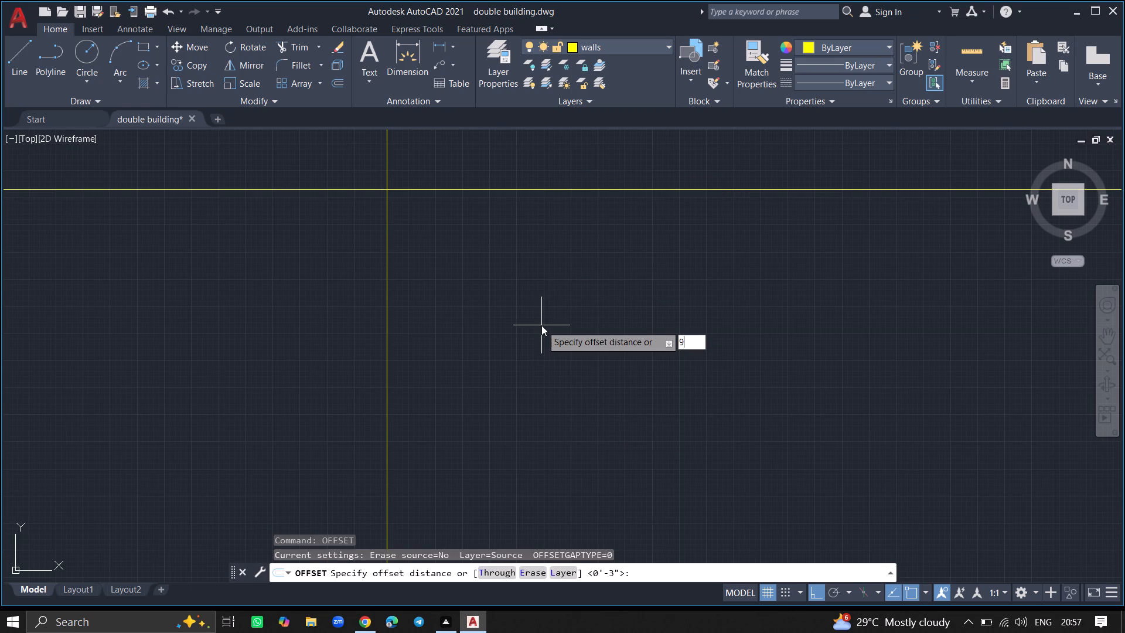
{"action": "key", "text": "shift+quotedbl"}
{"action": "key", "text": "Return"}
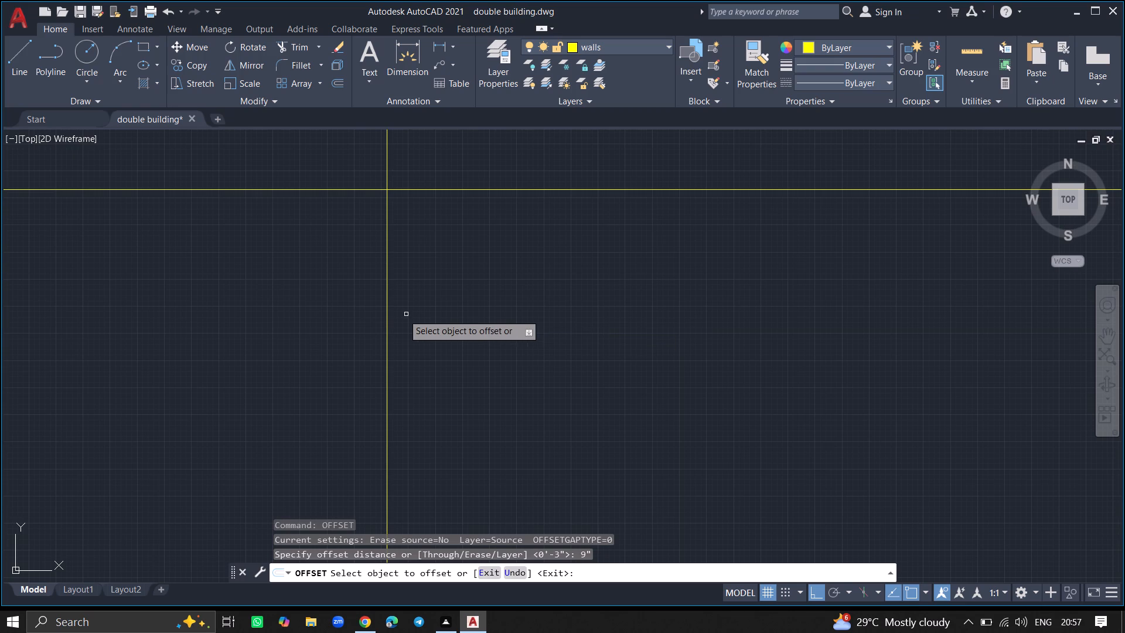
{"action": "left_click", "coordinate": [387, 324]}
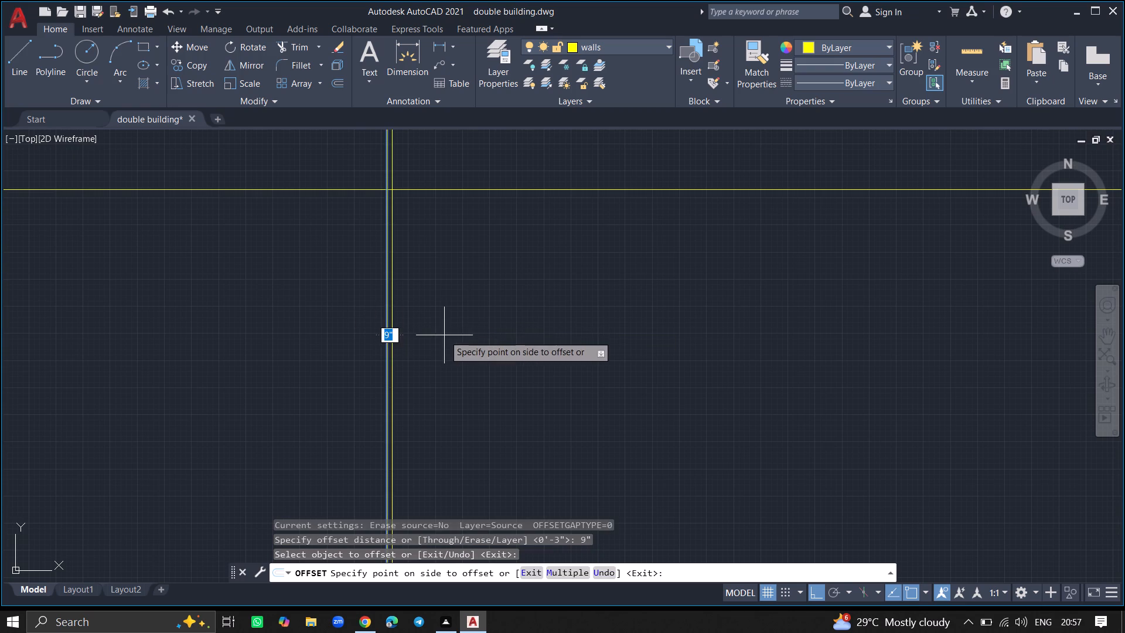
{"action": "left_click", "coordinate": [451, 336]}
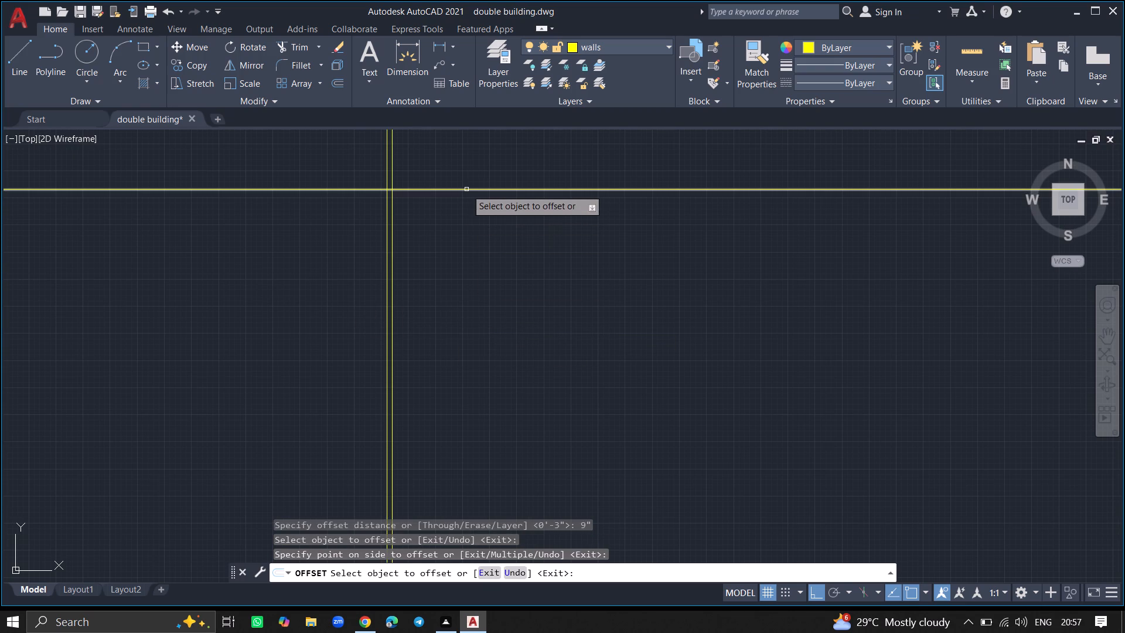
{"action": "left_click", "coordinate": [466, 190]}
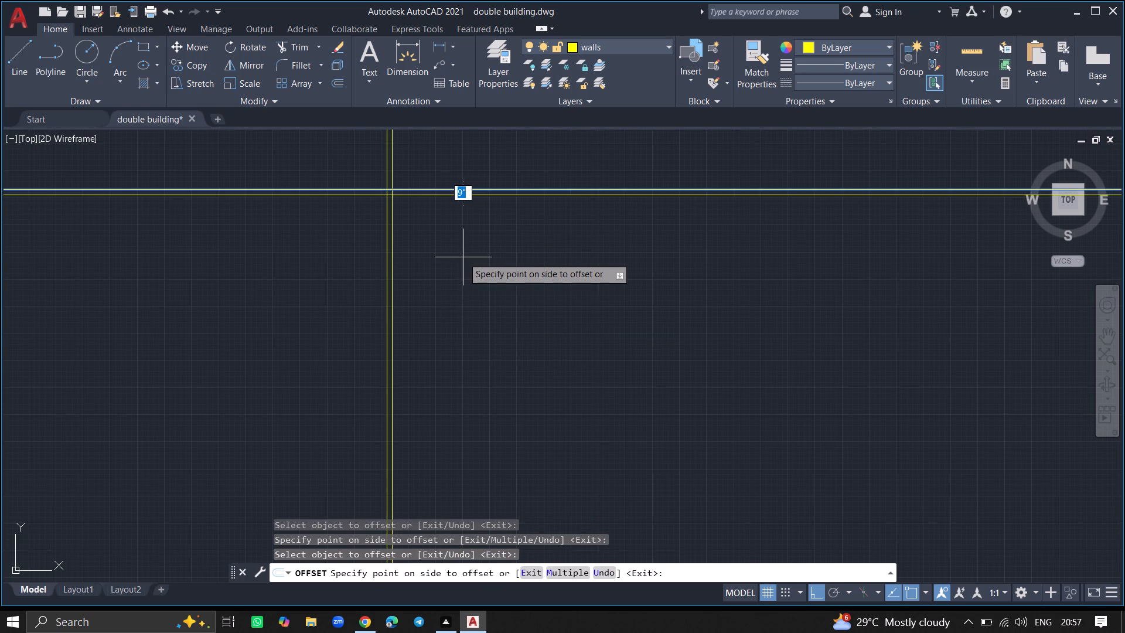
{"action": "left_click", "coordinate": [463, 257]}
{"action": "key", "text": "Return"}
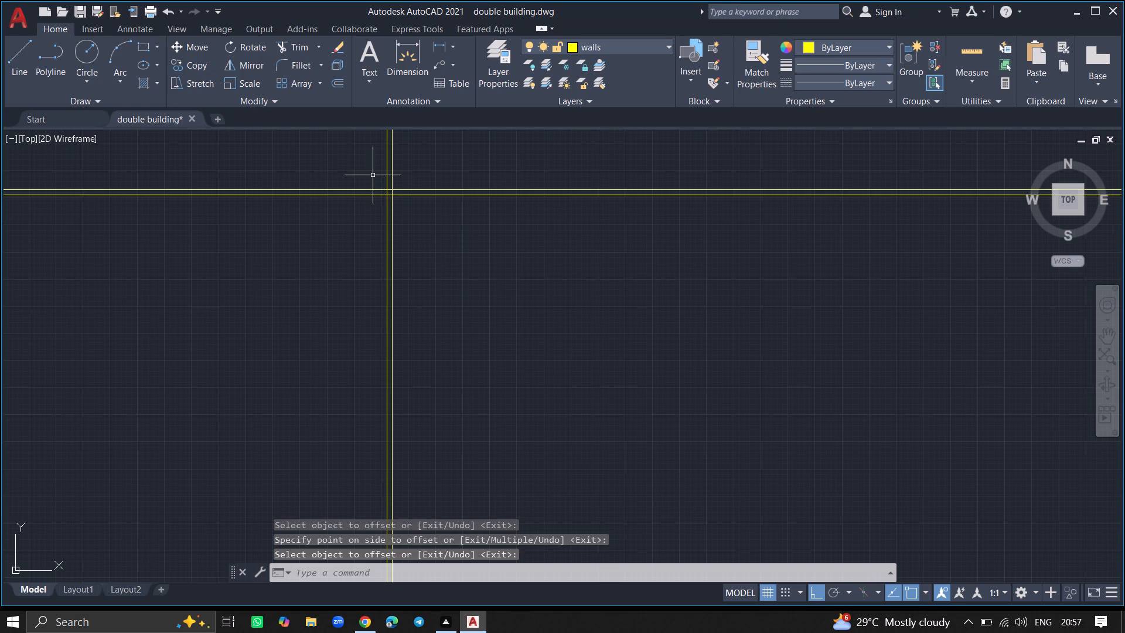
Trim the construction lines extending left of and above their crossing, leaving the new plan's upper-left outer wall corner.
{"action": "type", "text": "TRIM"}
{"action": "key", "text": "Return"}
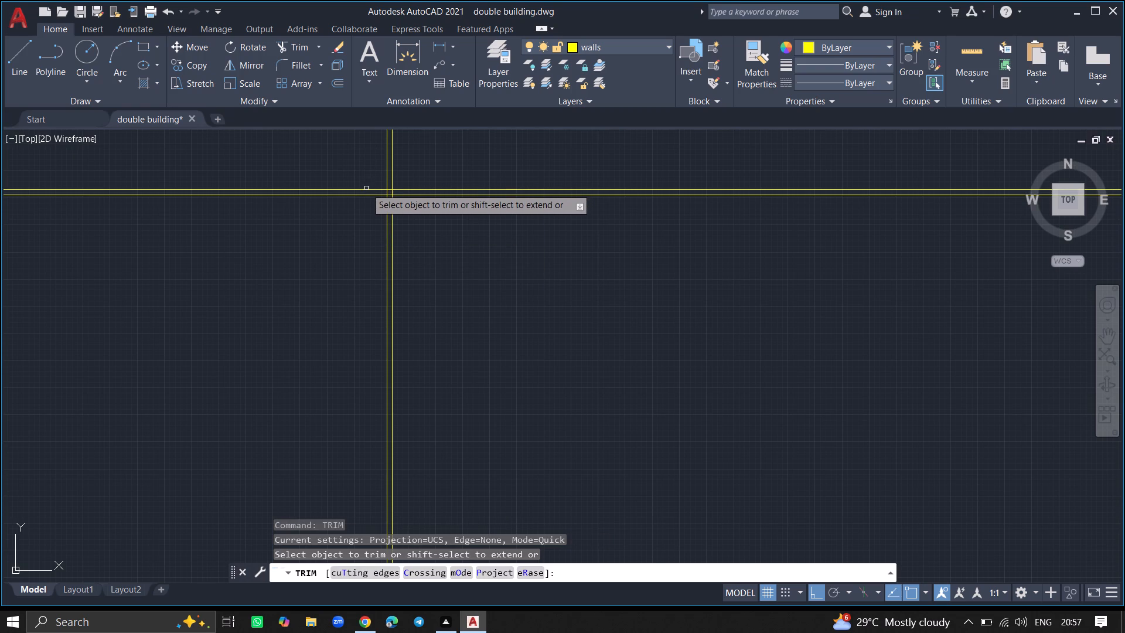
{"action": "left_click", "coordinate": [366, 189]}
{"action": "left_click", "coordinate": [366, 196]}
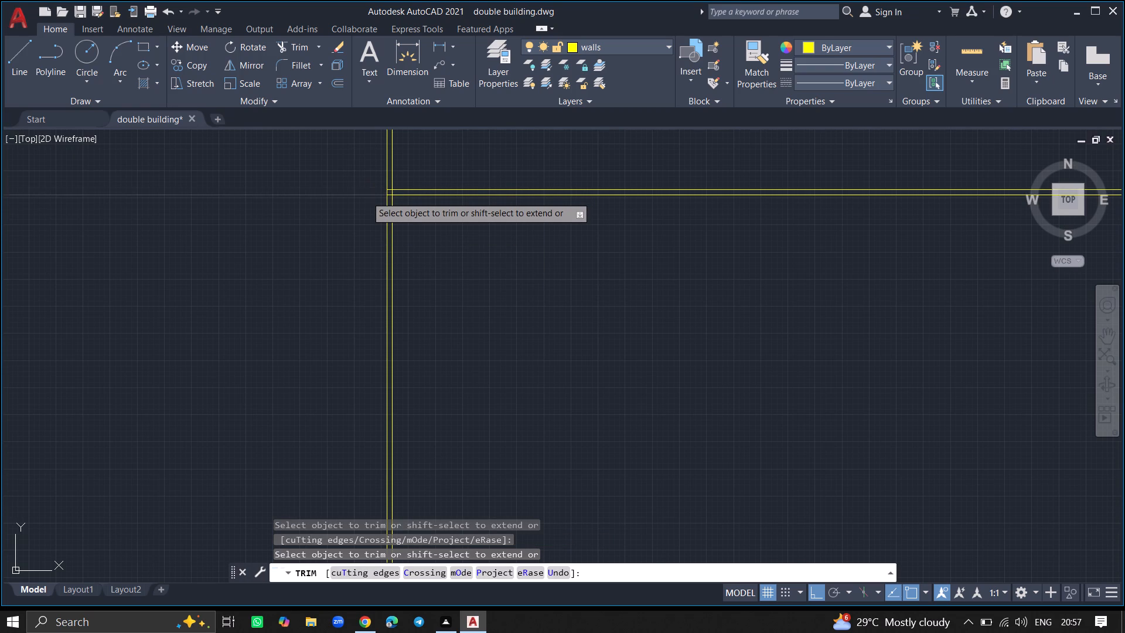
{"action": "scroll", "coordinate": [366, 196], "scroll_direction": "down", "scroll_amount": 2, "text": "ctrl"}
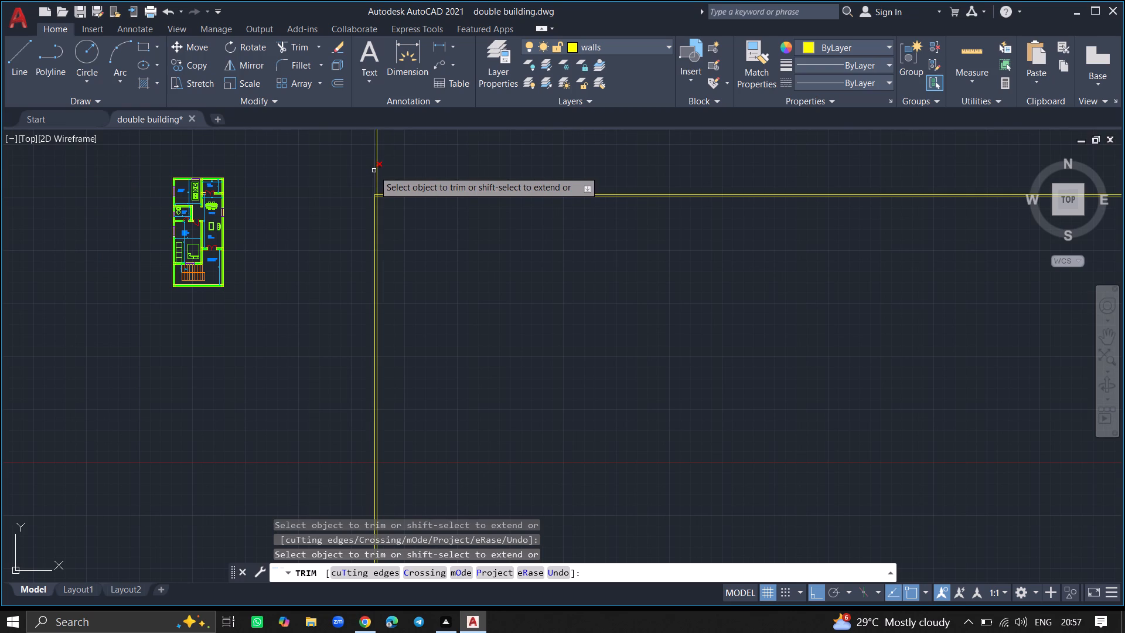
{"action": "scroll", "coordinate": [376, 171], "scroll_direction": "up", "scroll_amount": 3, "text": "ctrl"}
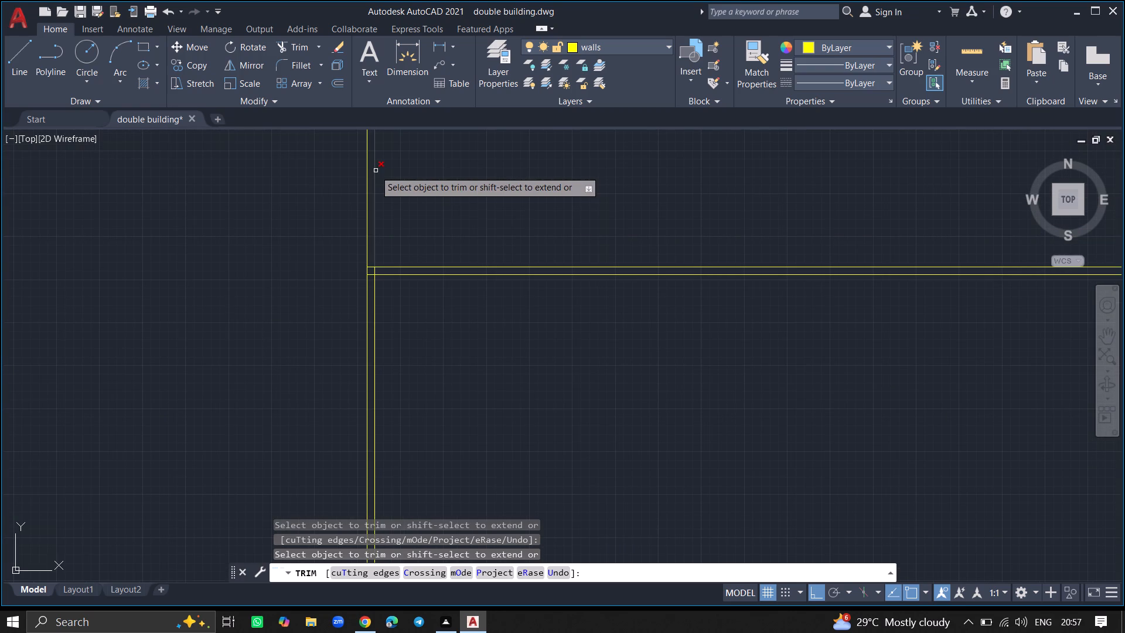
{"action": "left_click", "coordinate": [368, 171]}
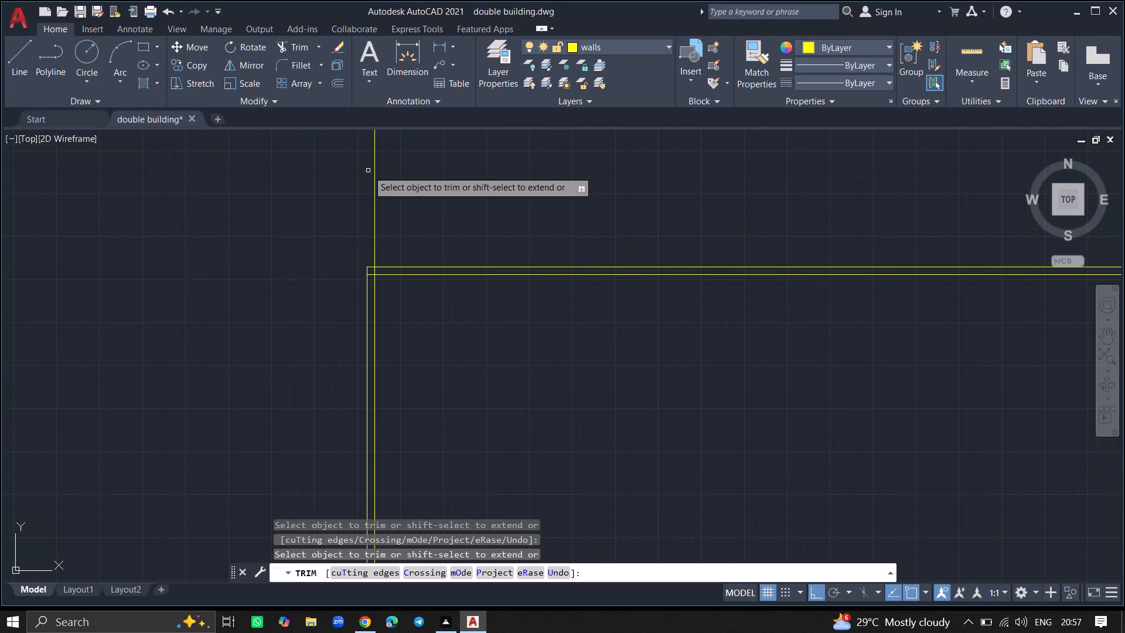
{"action": "left_click", "coordinate": [373, 172]}
{"action": "key", "text": "Return"}
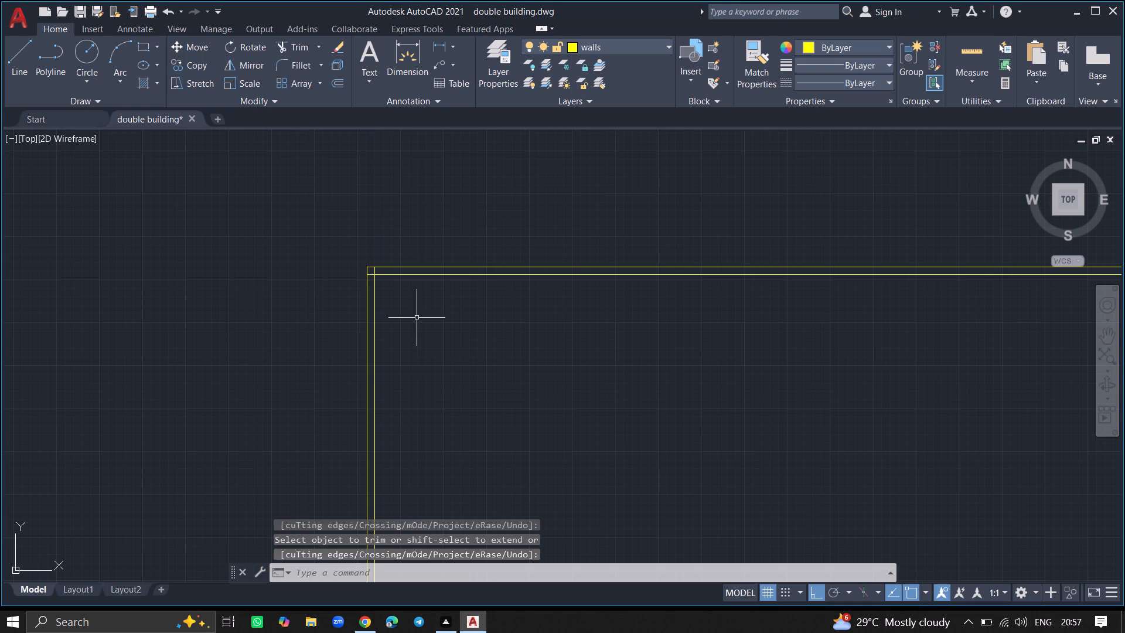
Offset the left outer wall's inner line 10' to the right for the first room's width.
{"action": "scroll", "coordinate": [411, 384], "scroll_direction": "down", "scroll_amount": 4, "text": "ctrl"}
{"action": "scroll", "coordinate": [406, 373], "scroll_direction": "up", "scroll_amount": 7, "text": "ctrl"}
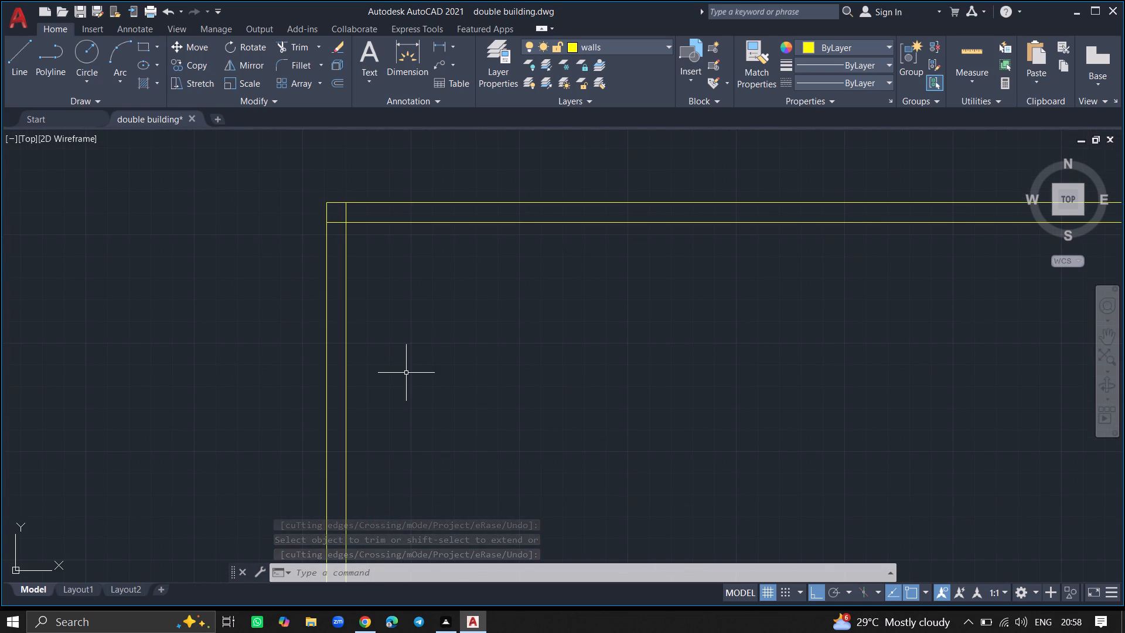
{"action": "type", "text": "OFFSET"}
{"action": "key", "text": "Return"}
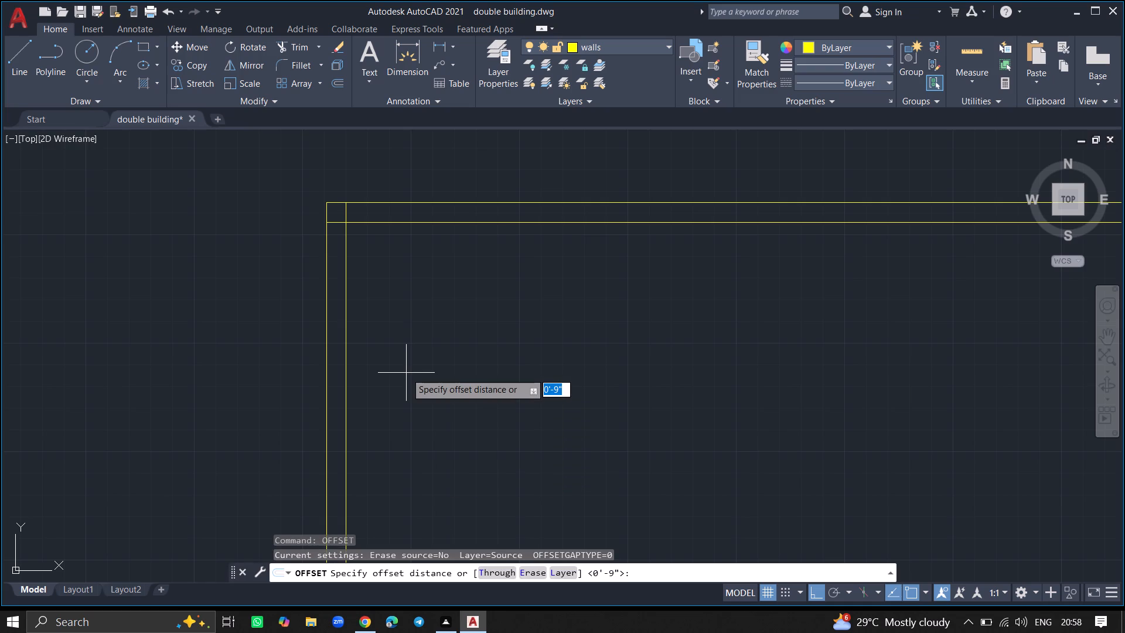
{"action": "type", "text": "10'"}
{"action": "key", "text": "Return"}
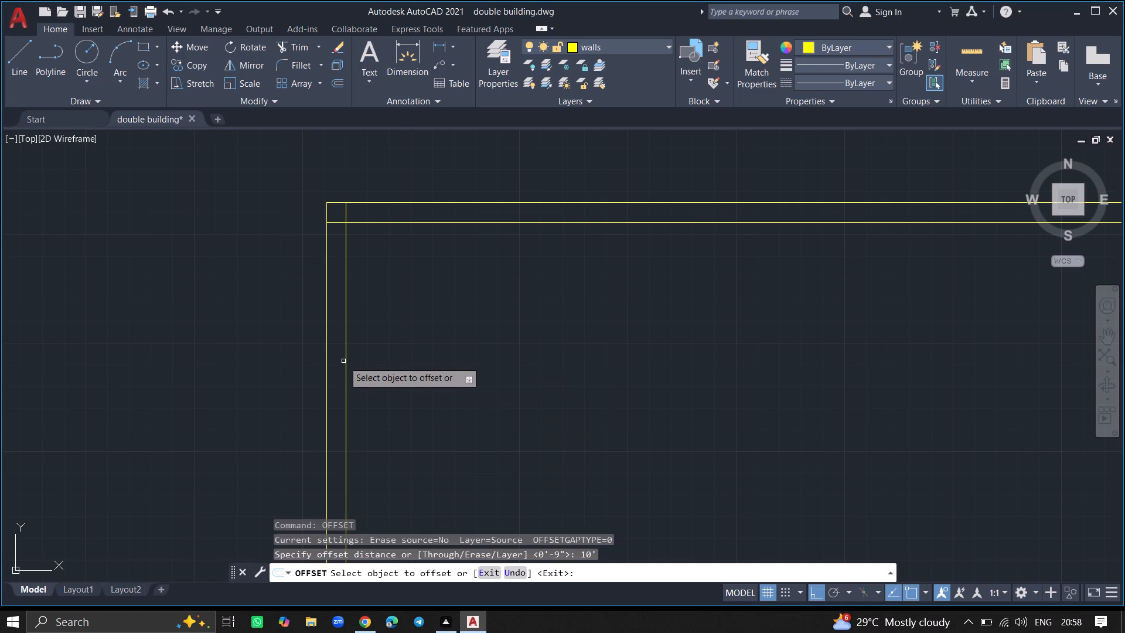
{"action": "left_click", "coordinate": [346, 362]}
{"action": "left_click", "coordinate": [414, 363]}
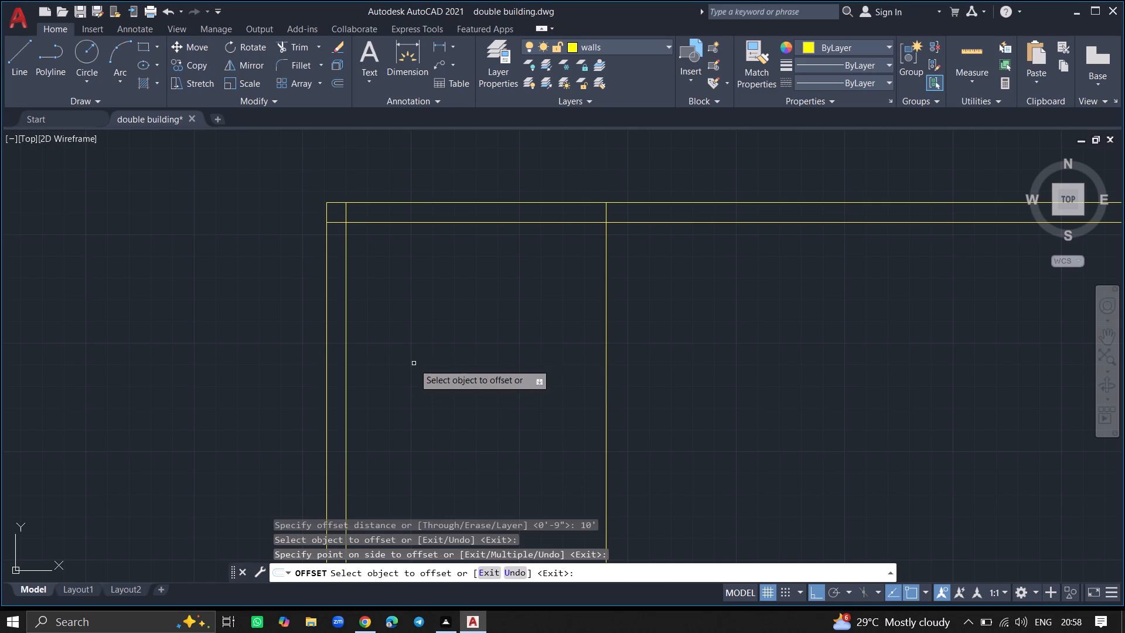
{"action": "key", "text": "Return"}
Offset the new vertical room line 9" to the right to give the interior wall its thickness.
{"action": "type", "text": "OFFSET"}
{"action": "key", "text": "Return"}
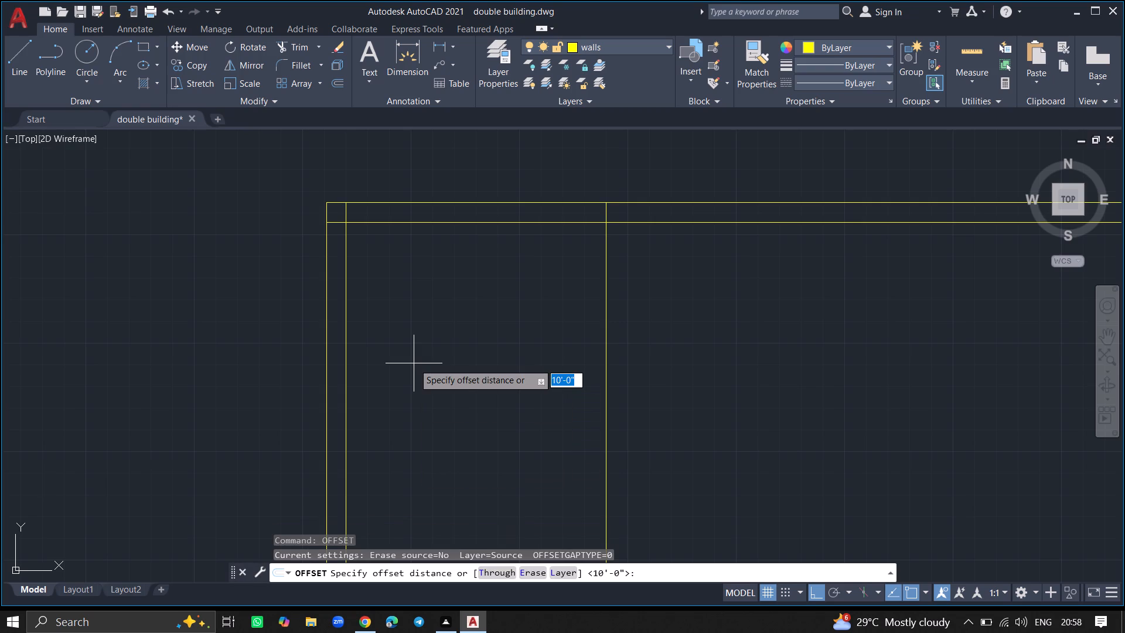
{"action": "key", "text": "9"}
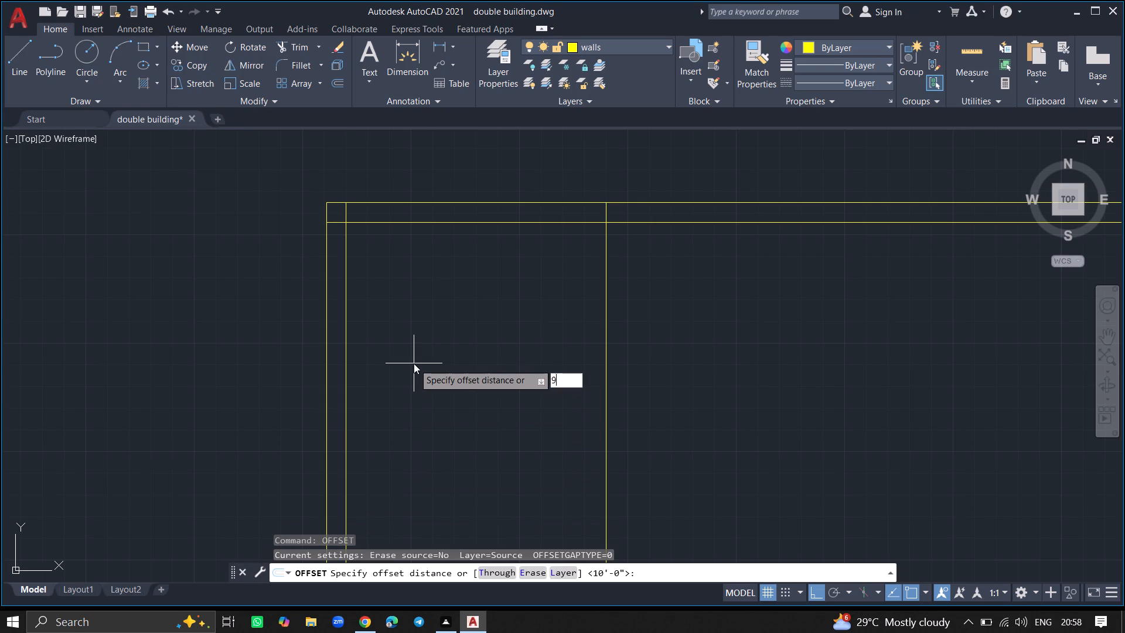
{"action": "key", "text": "shift+quotedbl"}
{"action": "key", "text": "Return"}
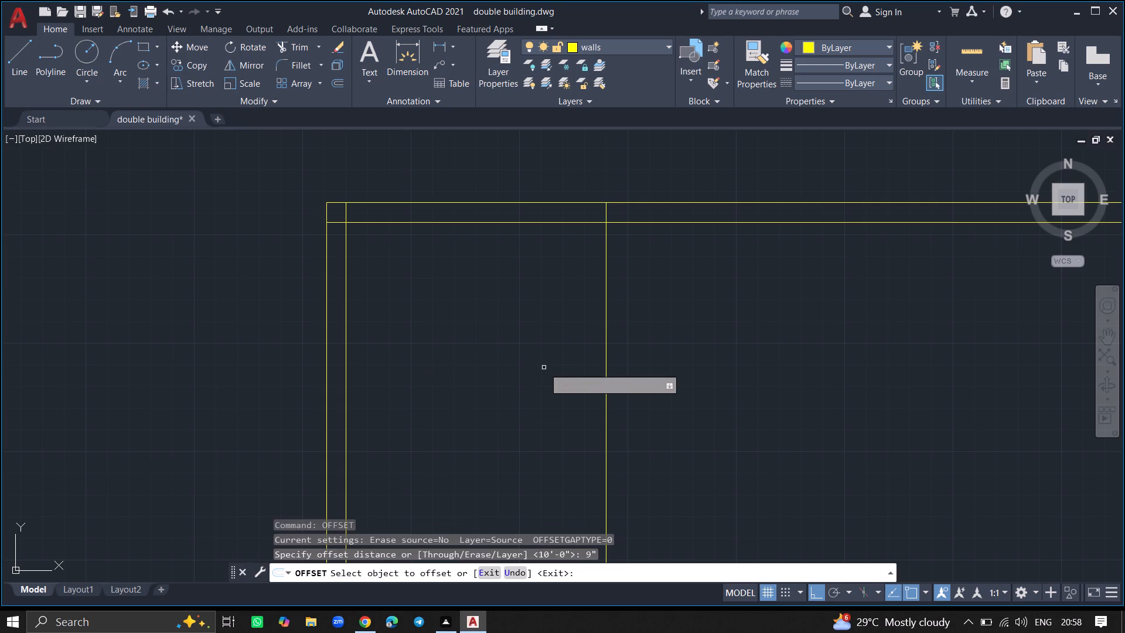
{"action": "left_click", "coordinate": [606, 372]}
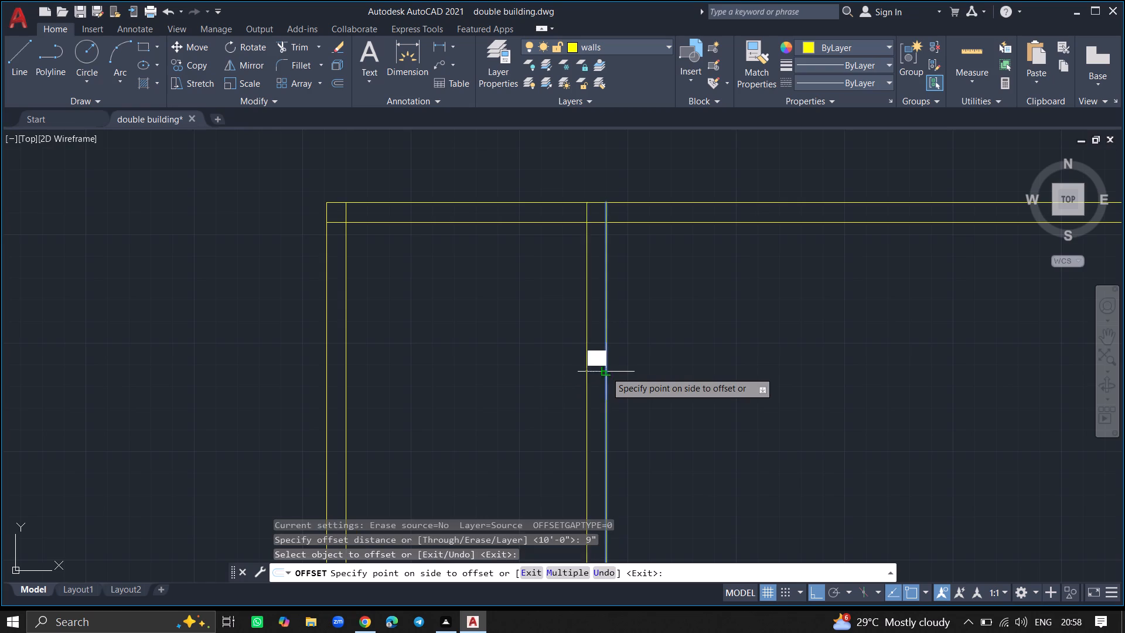
{"action": "left_click", "coordinate": [639, 372]}
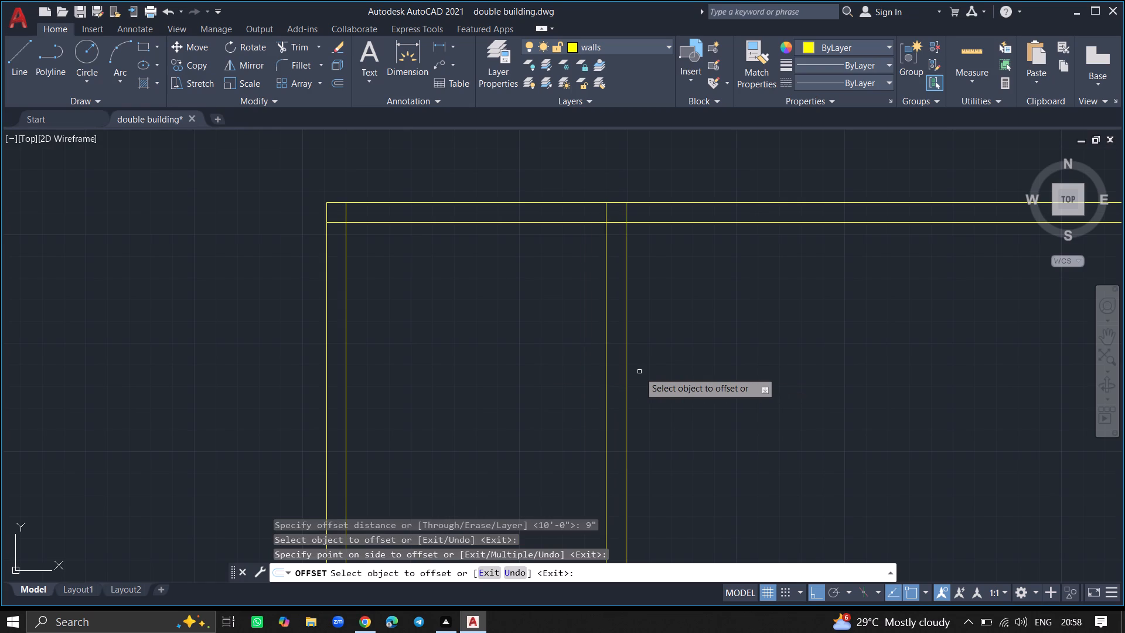
{"action": "key", "text": "Return"}
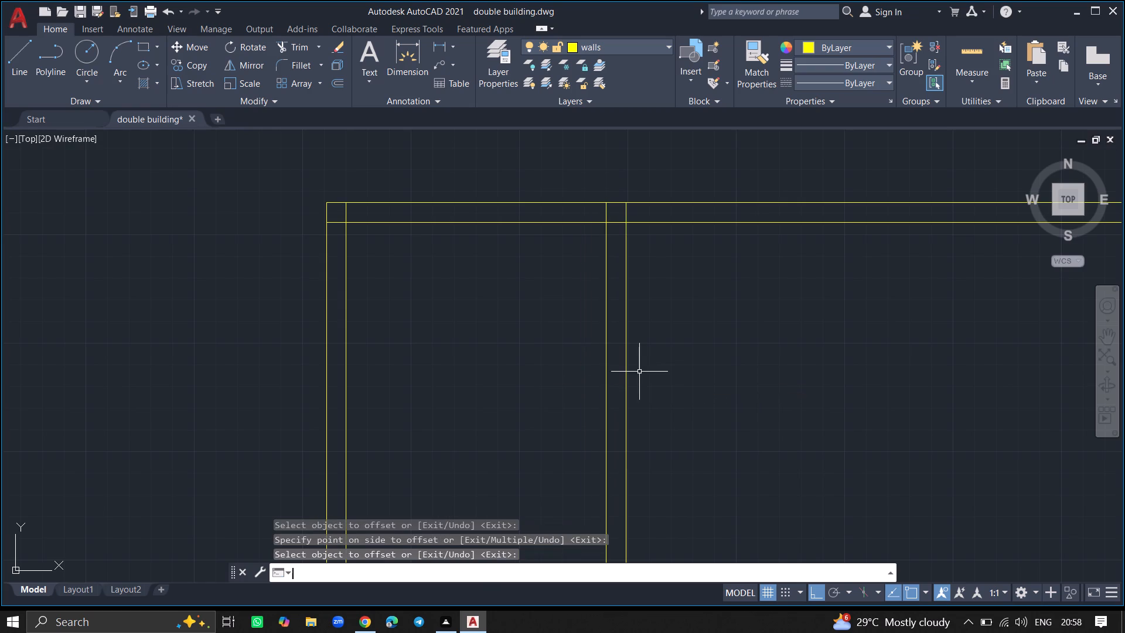
Offset the top outer wall's inner line 10' downward to set the first room's depth in the new plan.
{"action": "scroll", "coordinate": [639, 372], "scroll_direction": "down", "scroll_amount": 5, "text": "ctrl"}
{"action": "scroll", "coordinate": [604, 394], "scroll_direction": "up", "scroll_amount": 3, "text": "ctrl"}
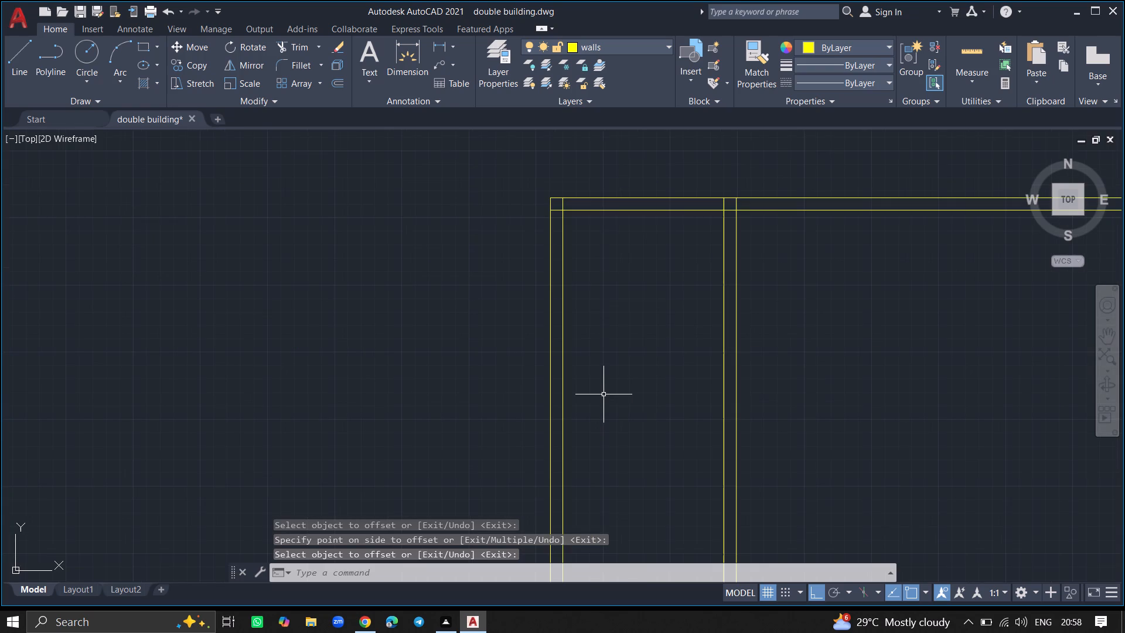
{"action": "scroll", "coordinate": [606, 369], "scroll_direction": "down", "scroll_amount": 2, "text": "ctrl"}
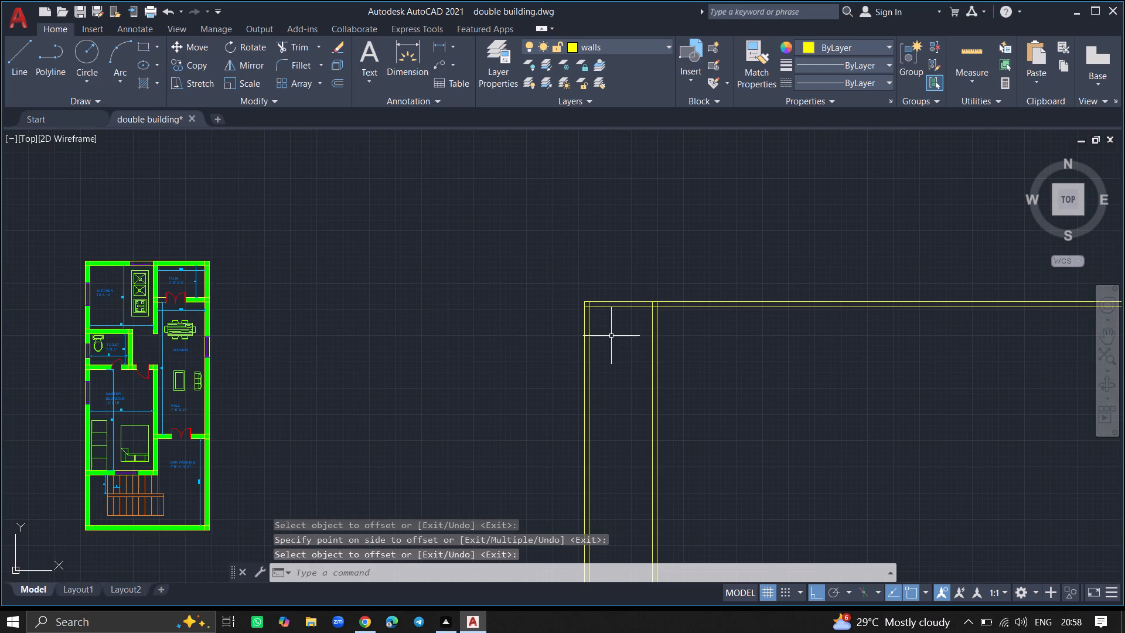
{"action": "scroll", "coordinate": [615, 315], "scroll_direction": "up", "scroll_amount": 2, "text": "ctrl"}
{"action": "type", "text": "OFFSET"}
{"action": "key", "text": "Return"}
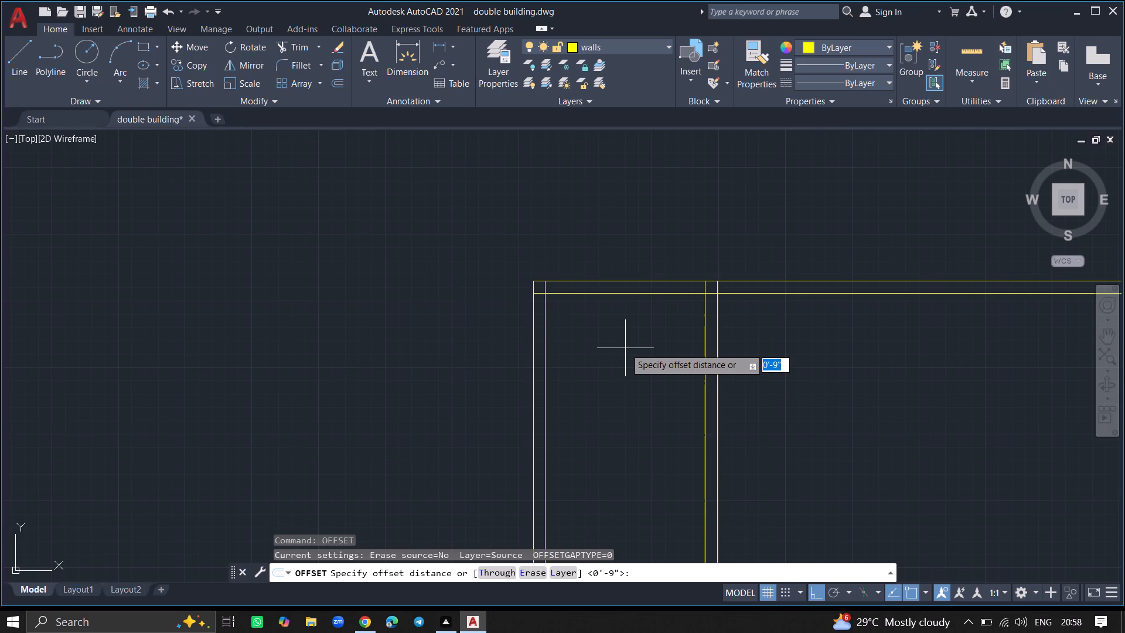
{"action": "type", "text": "10'"}
{"action": "key", "text": "Return"}
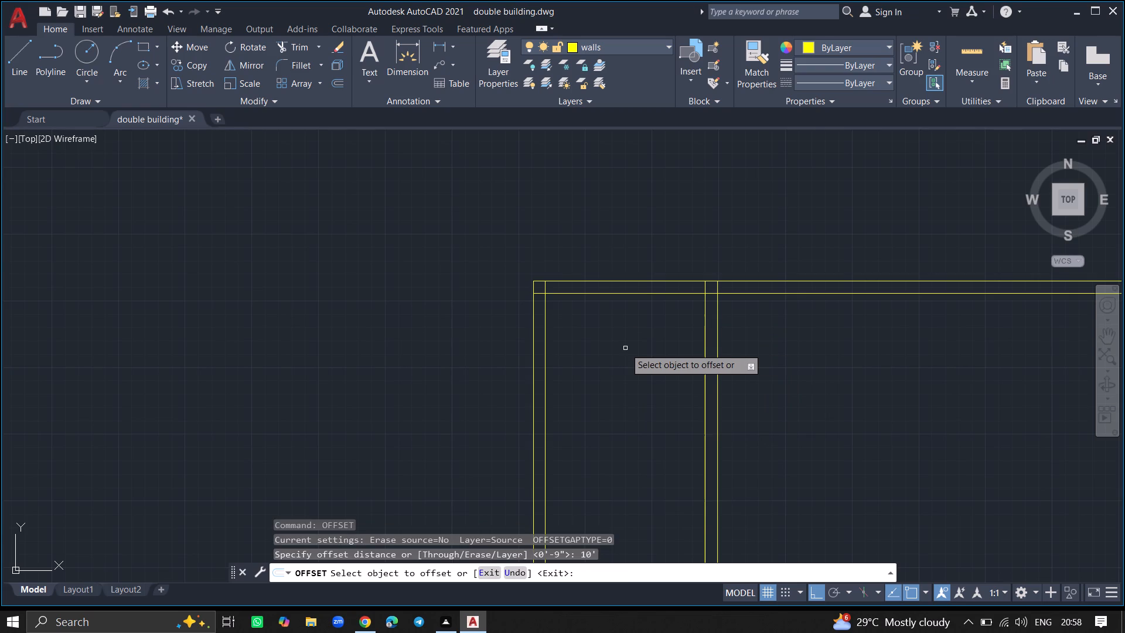
{"action": "left_click", "coordinate": [637, 292]}
{"action": "left_click", "coordinate": [636, 390]}
{"action": "key", "text": "Return"}
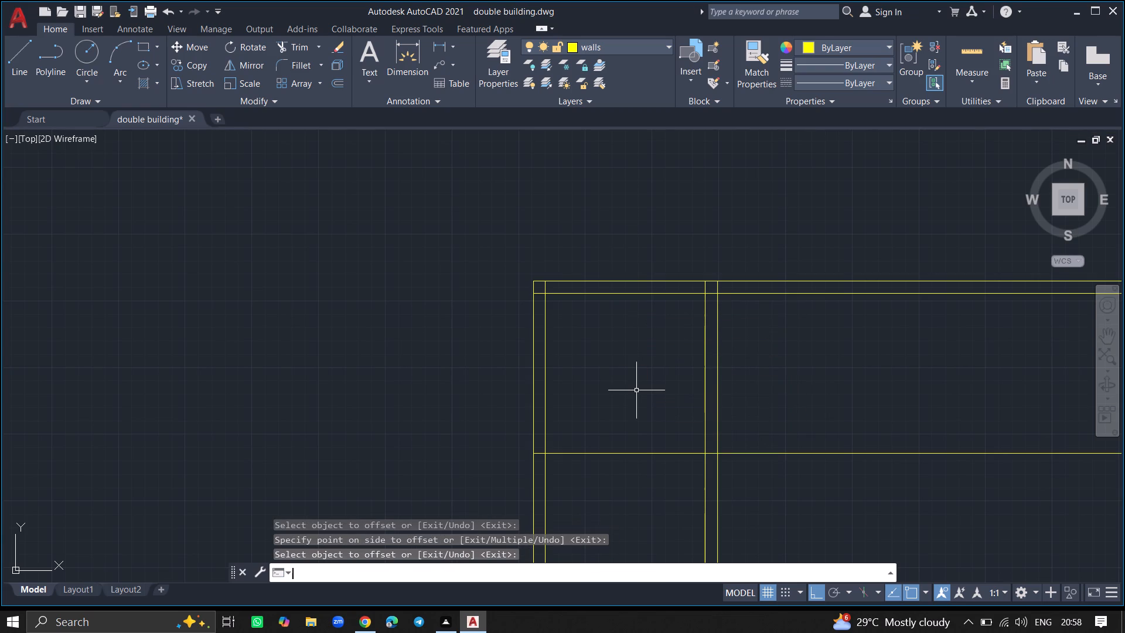
Offset the new horizontal room line 9" downward to give the first room's lower wall its thickness.
{"action": "scroll", "coordinate": [636, 390], "scroll_direction": "down", "scroll_amount": 3, "text": "ctrl"}
{"action": "scroll", "coordinate": [633, 425], "scroll_direction": "up", "scroll_amount": 4, "text": "ctrl"}
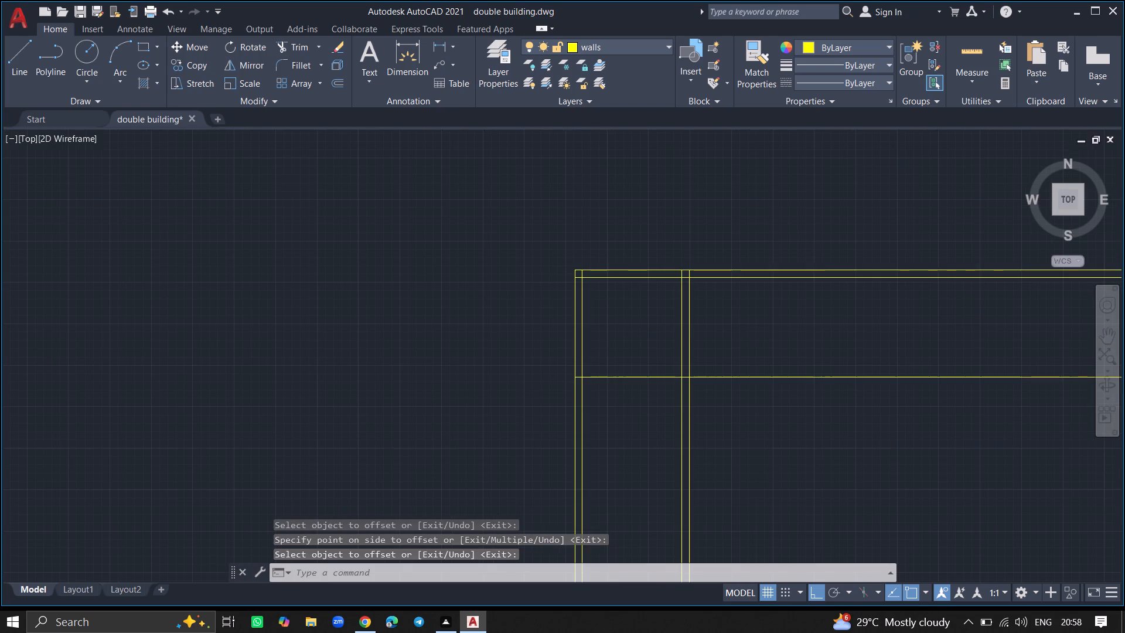
{"action": "type", "text": "OFFSET"}
{"action": "key", "text": "Return"}
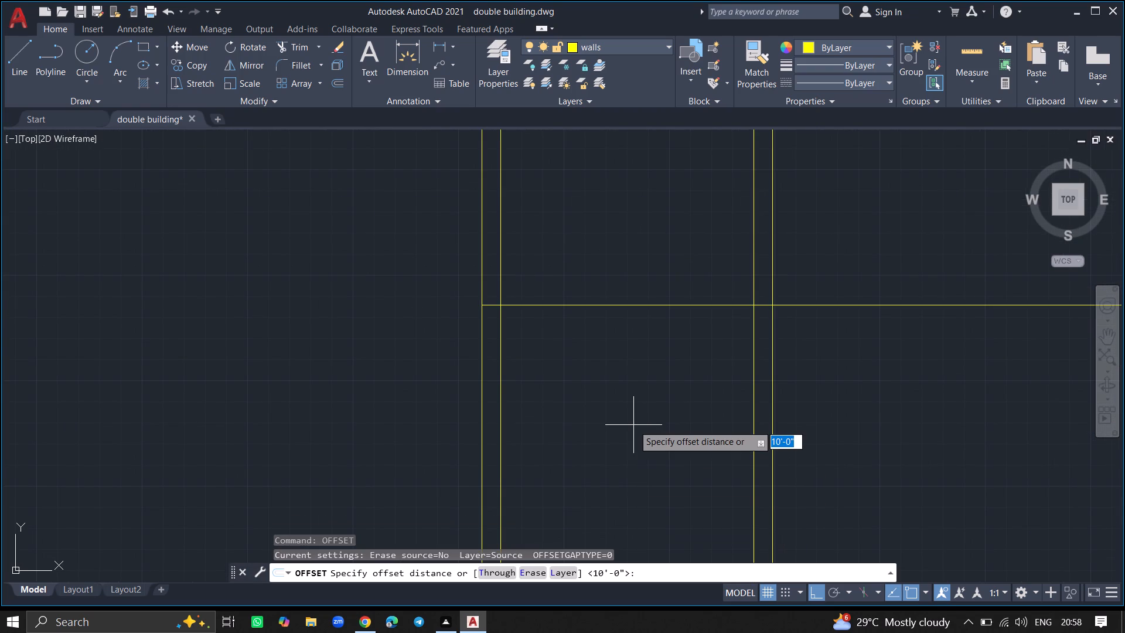
{"action": "type", "text": "9\""}
{"action": "key", "text": "Return"}
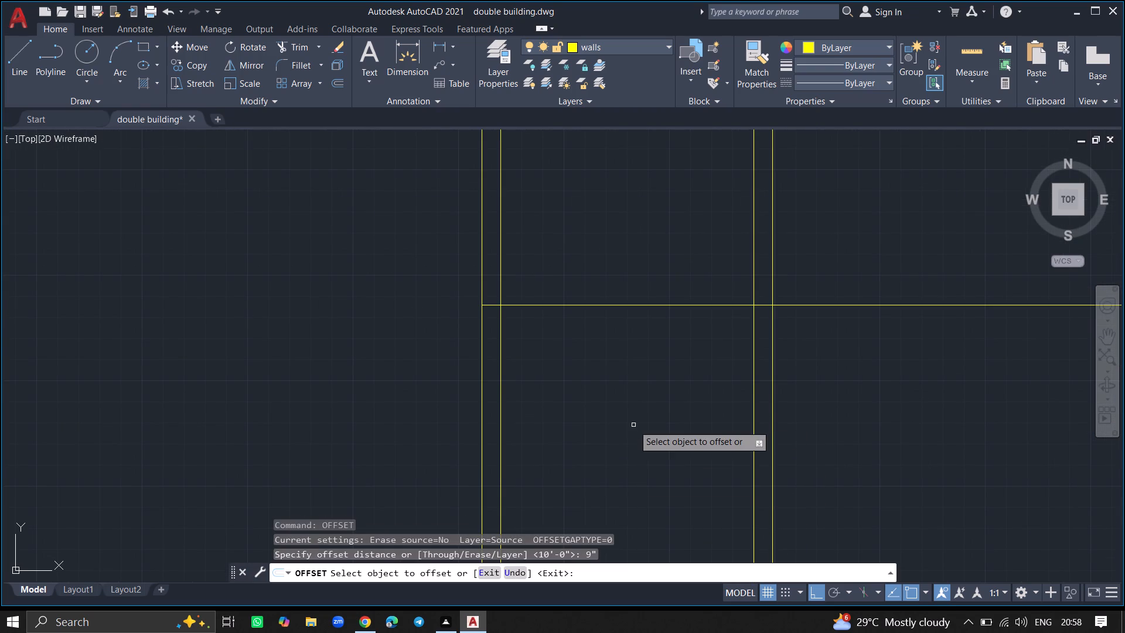
{"action": "left_click", "coordinate": [646, 305]}
{"action": "left_click", "coordinate": [643, 380]}
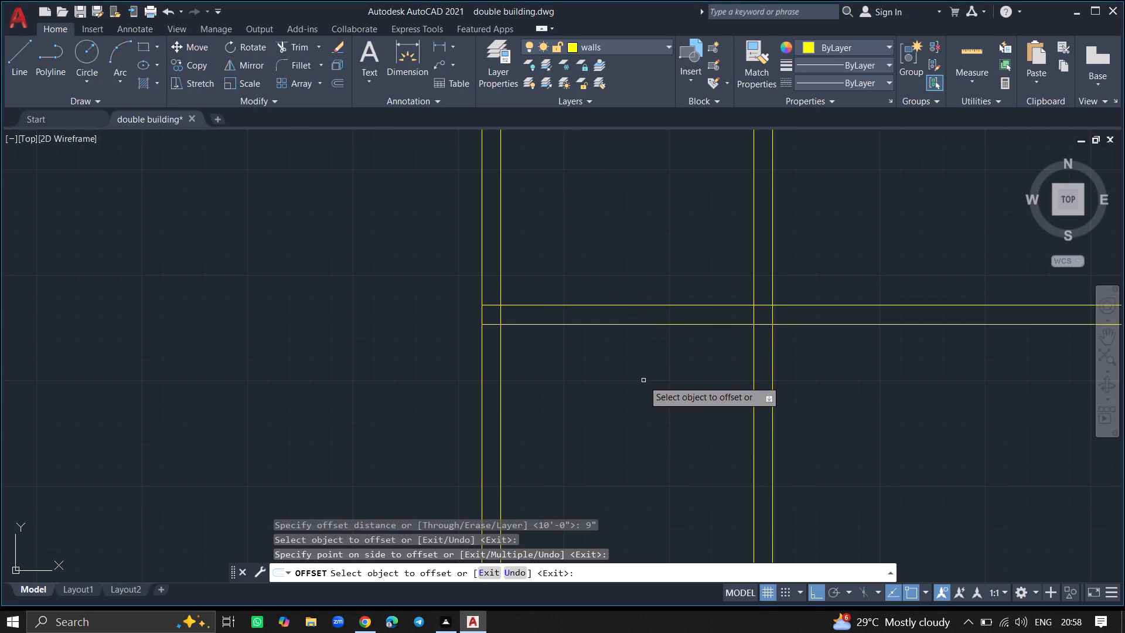
{"action": "key", "text": "Return"}
Trim both lines of the first room's lower wall where they extend right beyond the vertical interior wall.
{"action": "scroll", "coordinate": [786, 367], "scroll_direction": "down", "scroll_amount": 4, "text": "ctrl"}
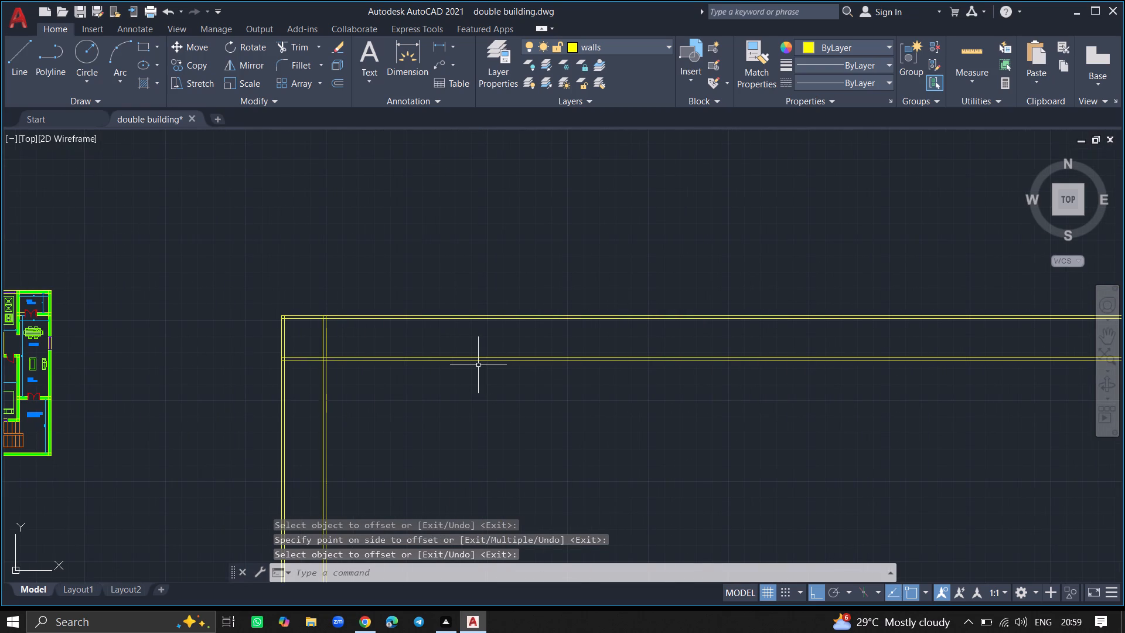
{"action": "scroll", "coordinate": [350, 368], "scroll_direction": "up", "scroll_amount": 4, "text": "ctrl"}
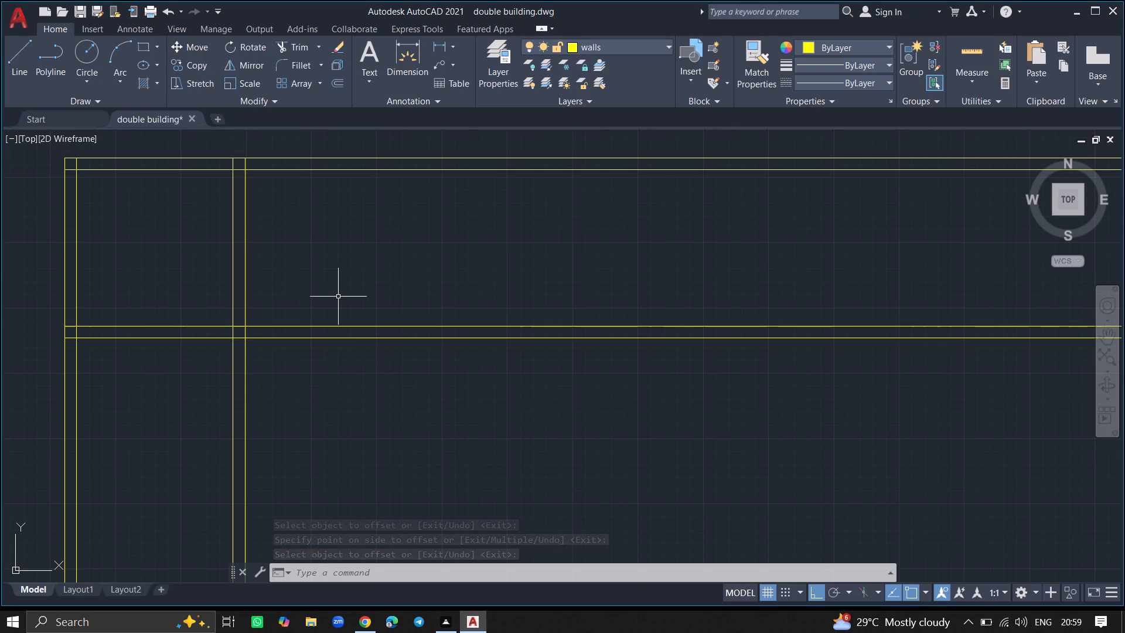
{"action": "type", "text": "TRIM"}
{"action": "key", "text": "Return"}
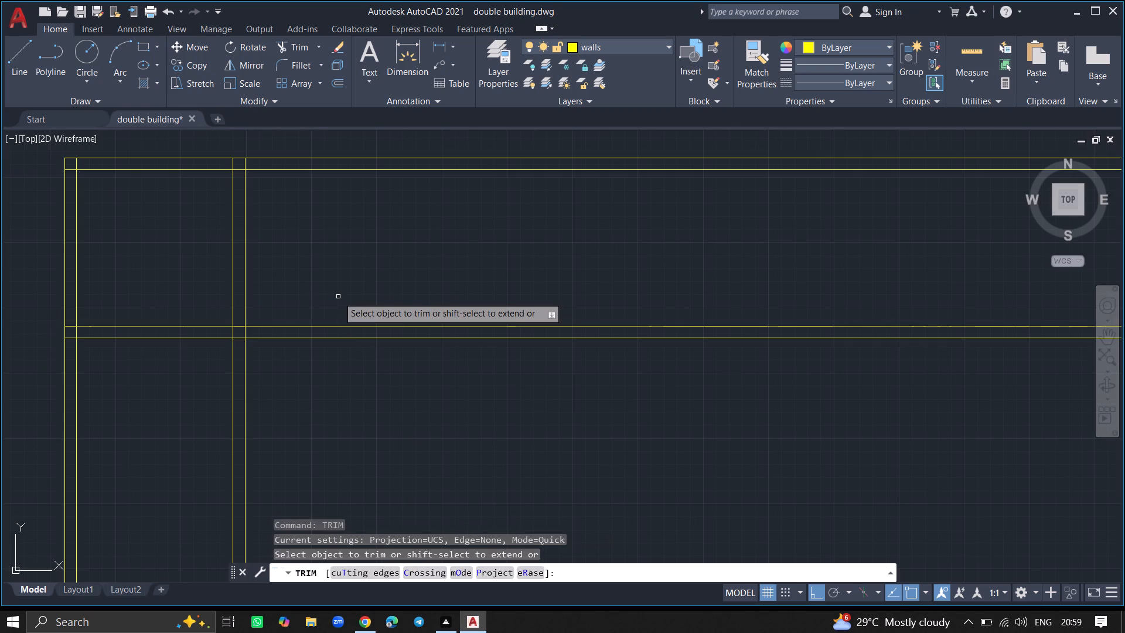
{"action": "left_click", "coordinate": [337, 329]}
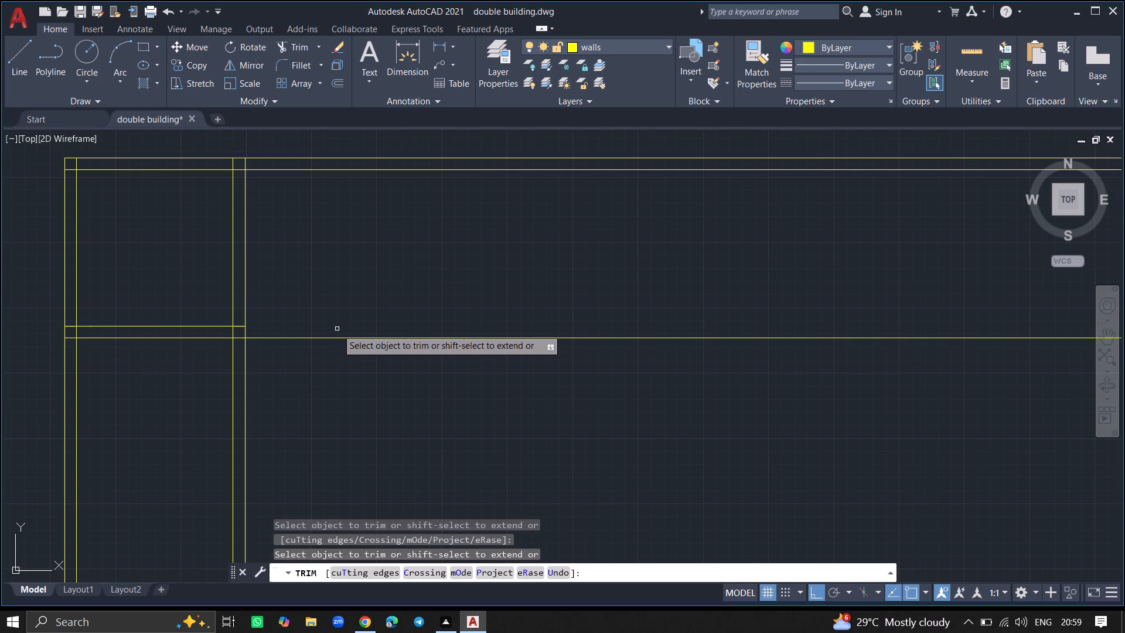
{"action": "left_click", "coordinate": [335, 339]}
{"action": "key", "text": "Return"}
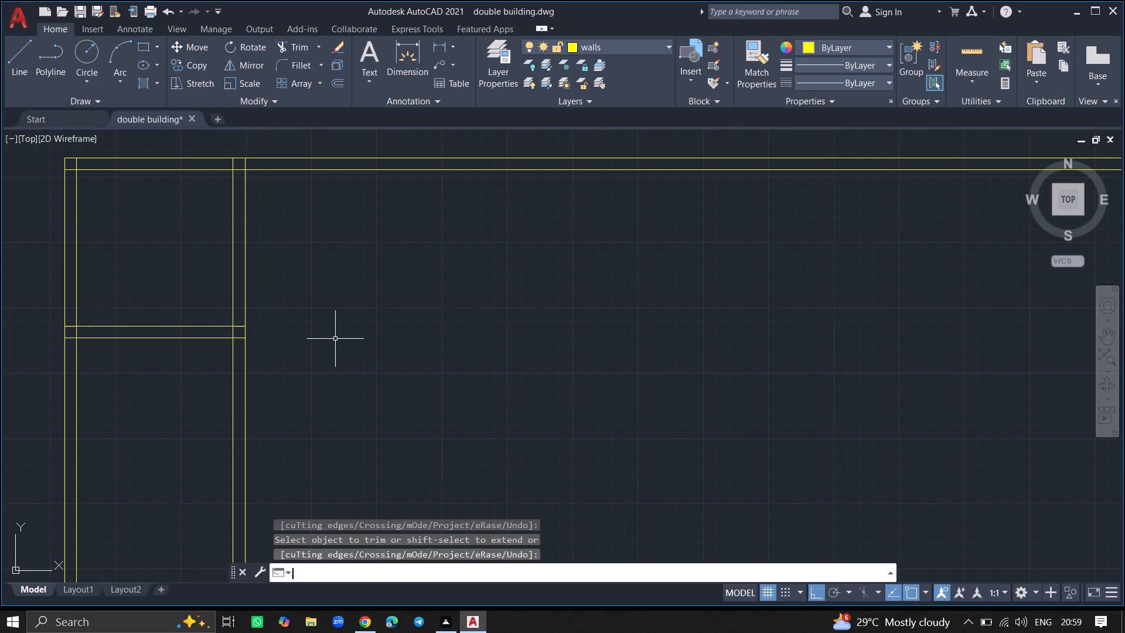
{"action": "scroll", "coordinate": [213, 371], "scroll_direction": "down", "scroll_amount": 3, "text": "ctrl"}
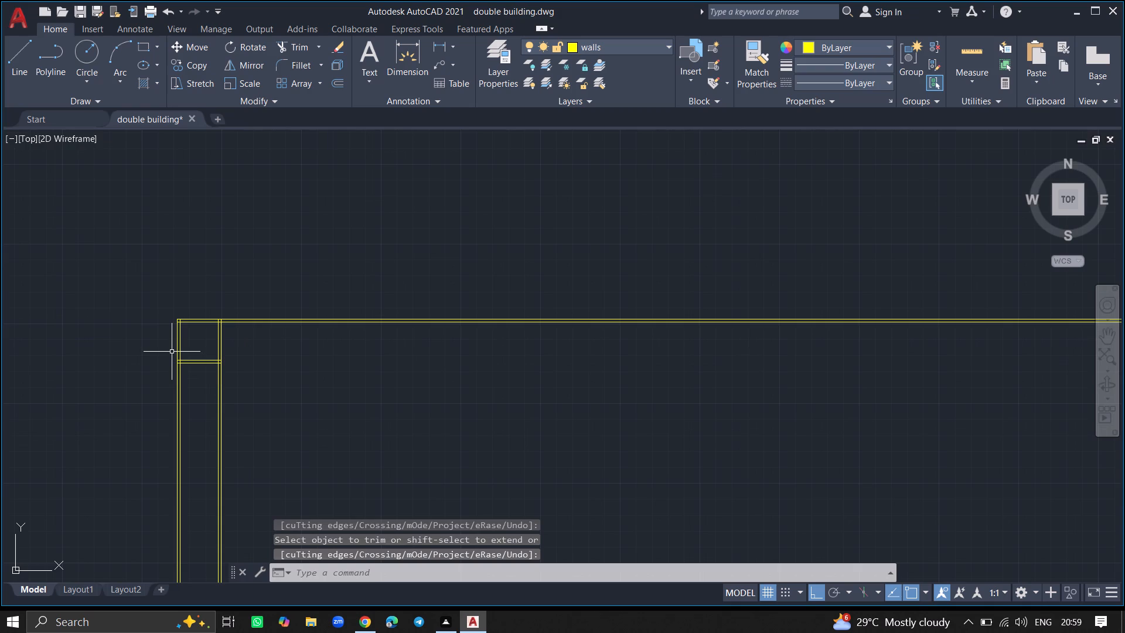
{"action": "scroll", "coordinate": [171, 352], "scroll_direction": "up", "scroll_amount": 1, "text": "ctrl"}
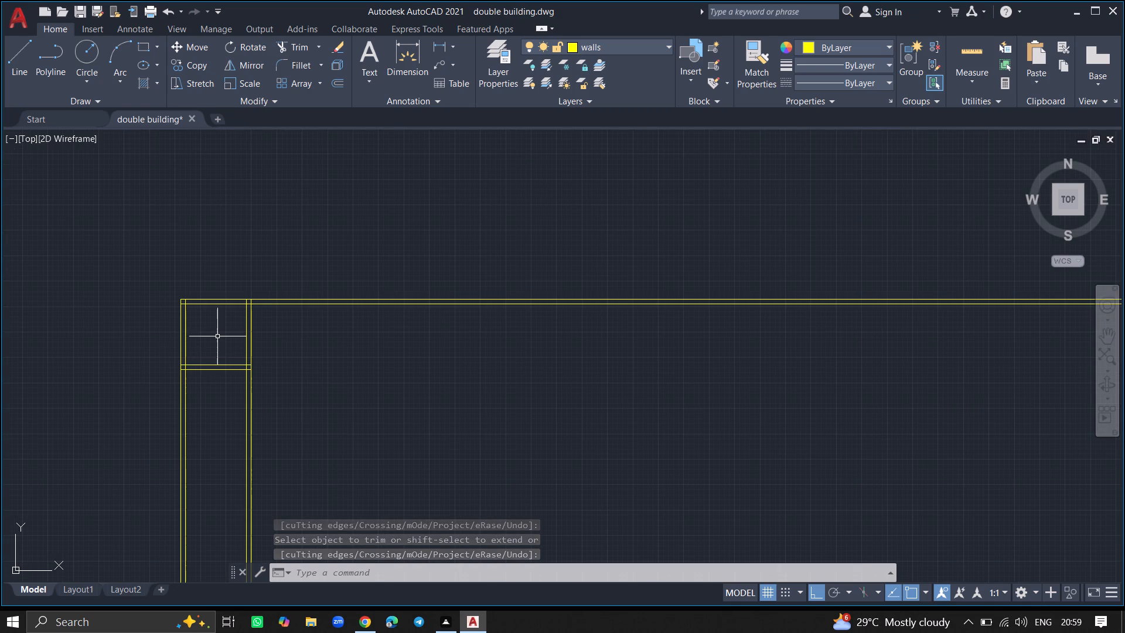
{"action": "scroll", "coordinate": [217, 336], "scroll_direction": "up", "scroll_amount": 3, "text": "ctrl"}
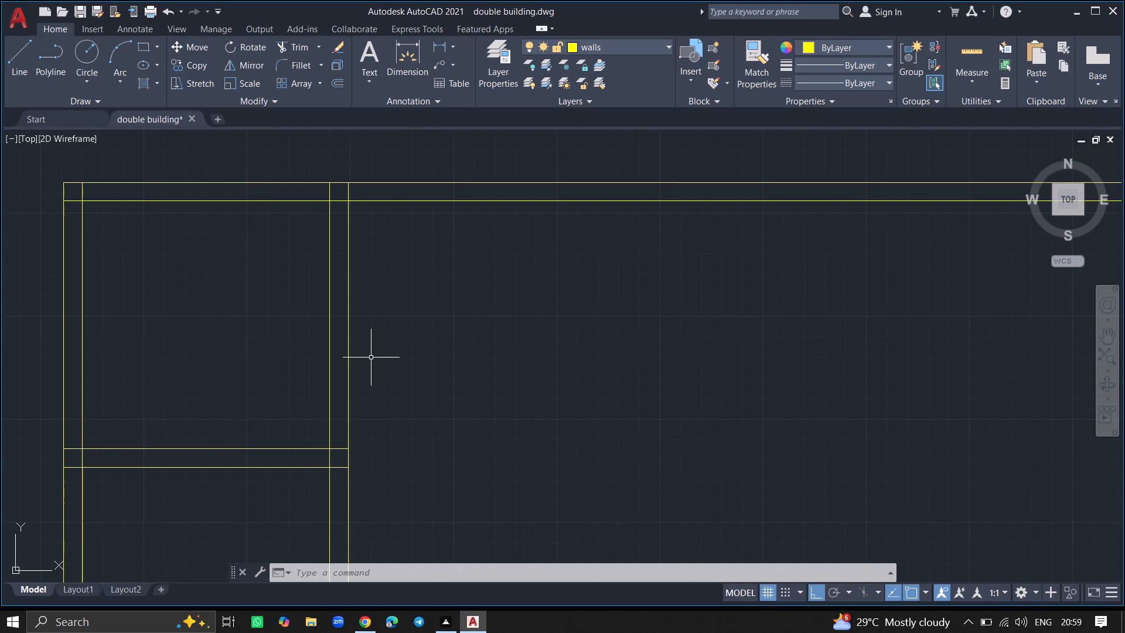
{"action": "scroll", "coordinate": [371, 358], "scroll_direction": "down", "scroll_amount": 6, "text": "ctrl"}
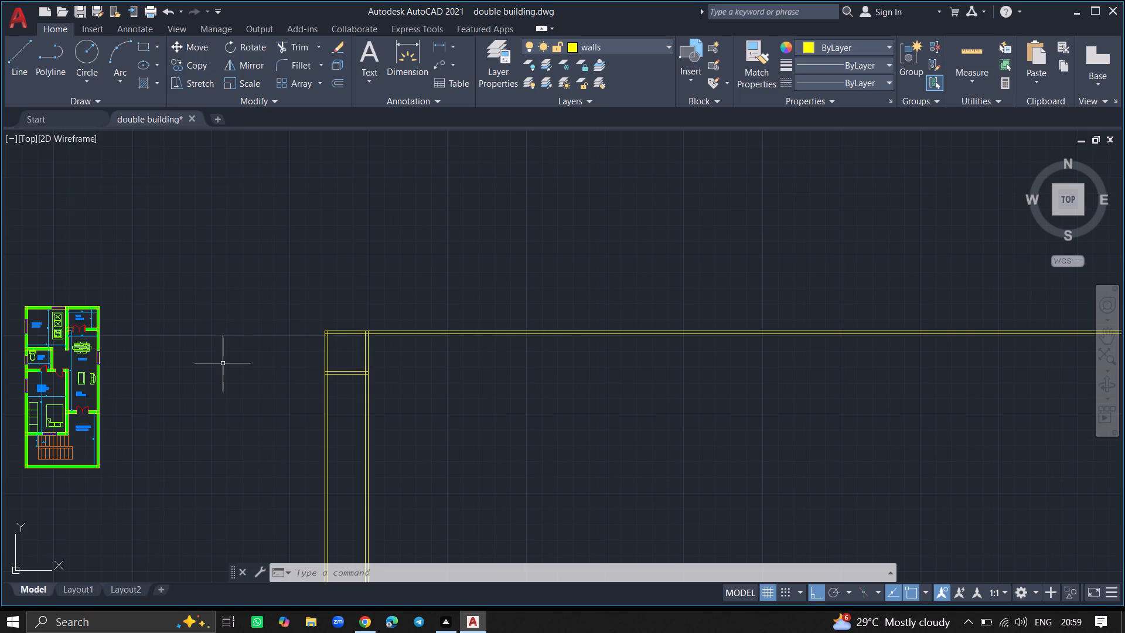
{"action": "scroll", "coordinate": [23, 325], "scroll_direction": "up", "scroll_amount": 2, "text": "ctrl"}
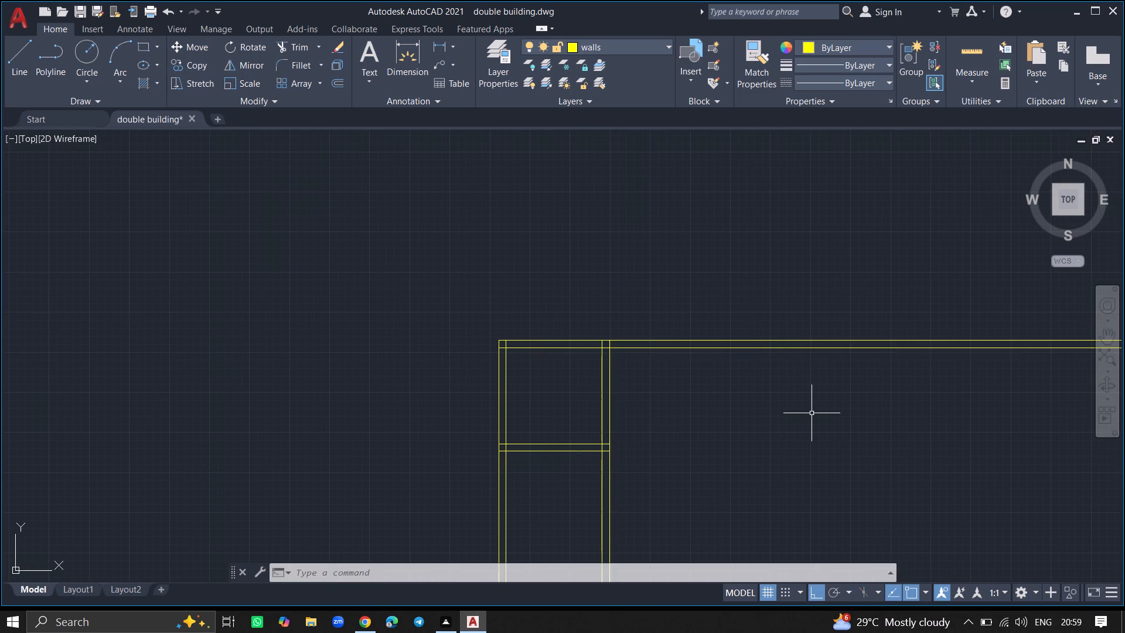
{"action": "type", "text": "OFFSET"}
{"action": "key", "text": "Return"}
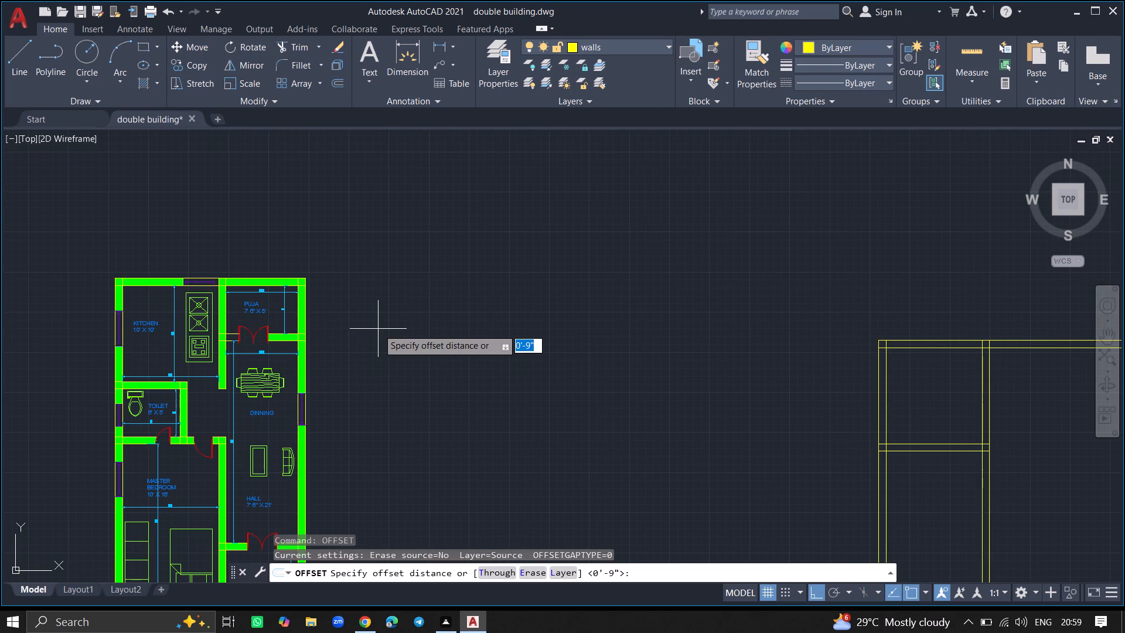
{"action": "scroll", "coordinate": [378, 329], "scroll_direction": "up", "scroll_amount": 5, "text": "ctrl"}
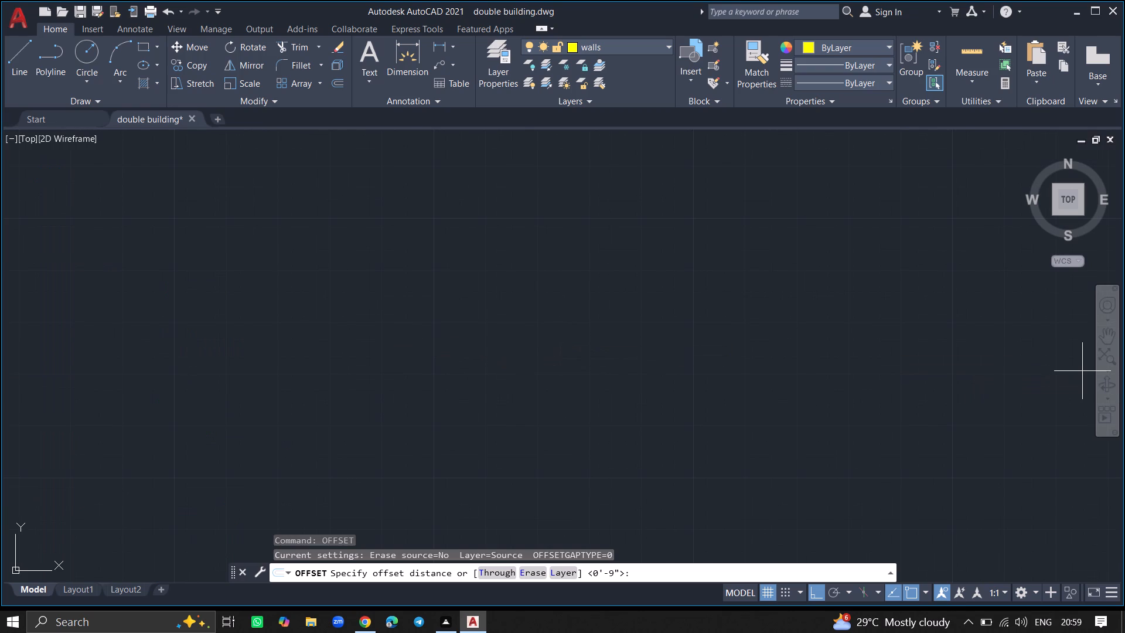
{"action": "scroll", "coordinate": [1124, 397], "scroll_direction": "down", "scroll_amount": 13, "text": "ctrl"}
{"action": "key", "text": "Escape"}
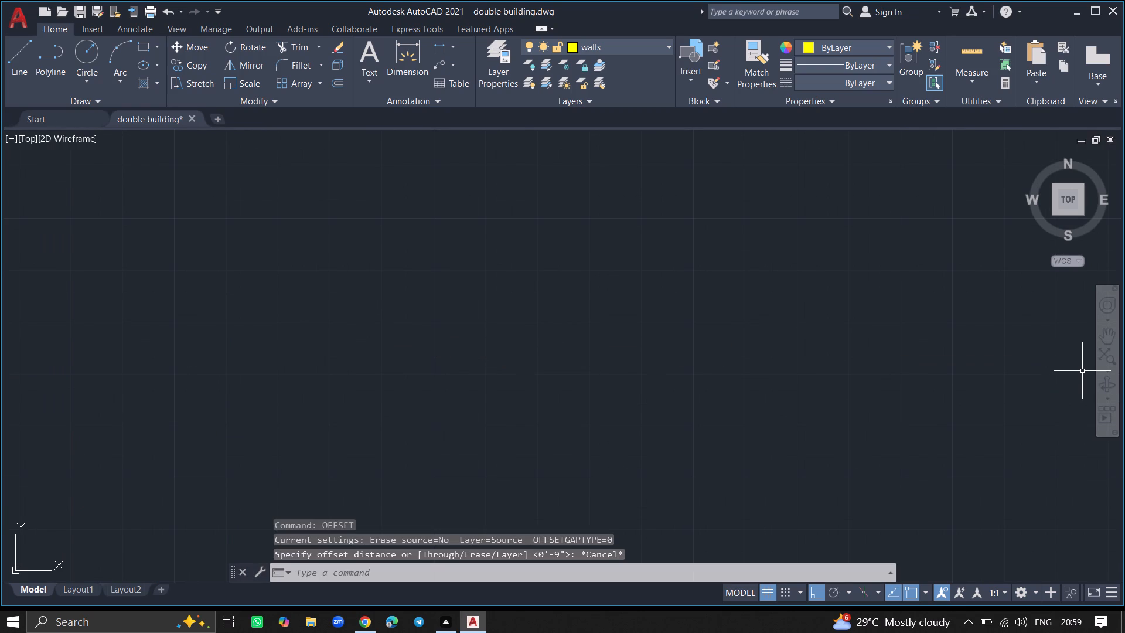
Offset the top outer wall's inner line 5' downward to set the depth of the room beside the first one.
{"action": "scroll", "coordinate": [1124, 397], "scroll_direction": "down", "scroll_amount": 7, "text": "ctrl"}
{"action": "scroll", "coordinate": [1052, 392], "scroll_direction": "down", "scroll_amount": 7, "text": "ctrl"}
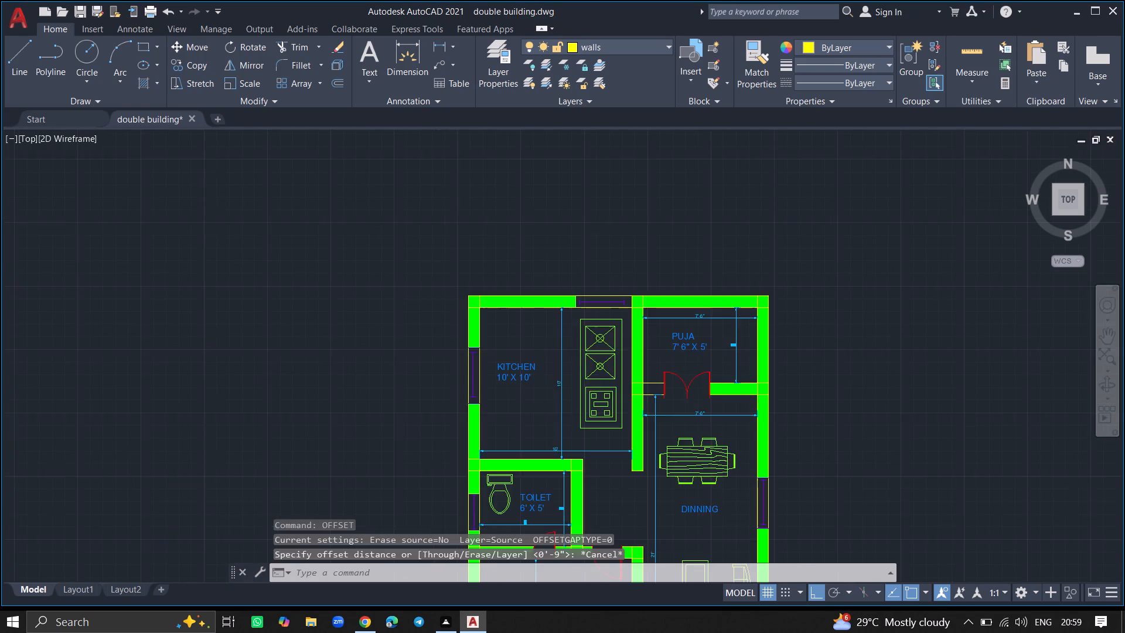
{"action": "scroll", "coordinate": [814, 358], "scroll_direction": "up", "scroll_amount": 4, "text": "ctrl"}
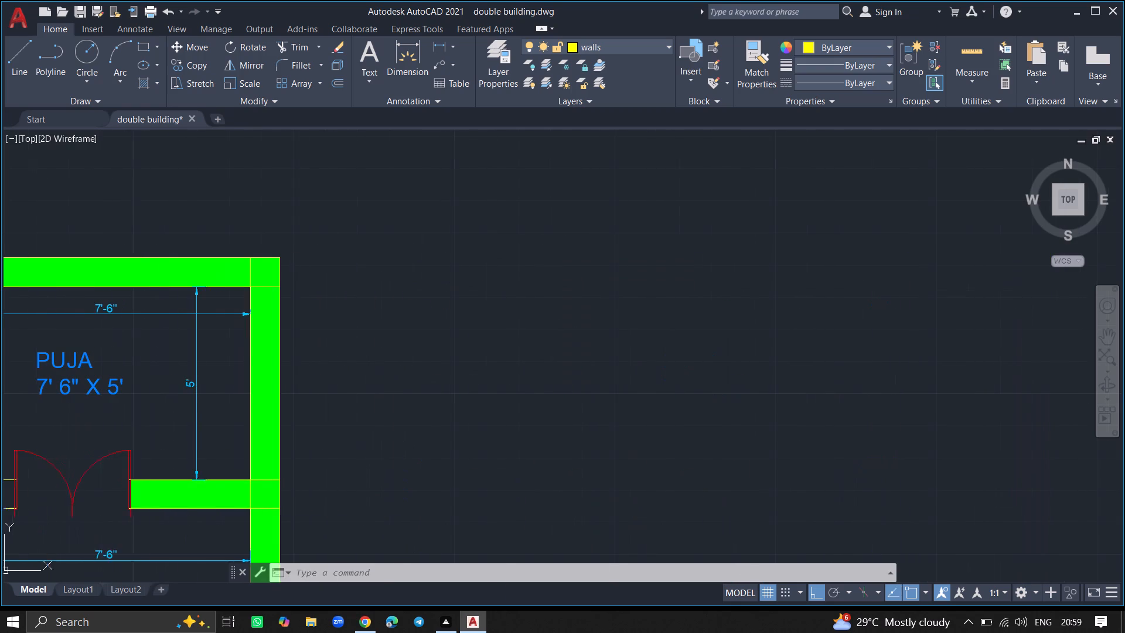
{"action": "scroll", "coordinate": [595, 366], "scroll_direction": "down", "scroll_amount": 6, "text": "ctrl"}
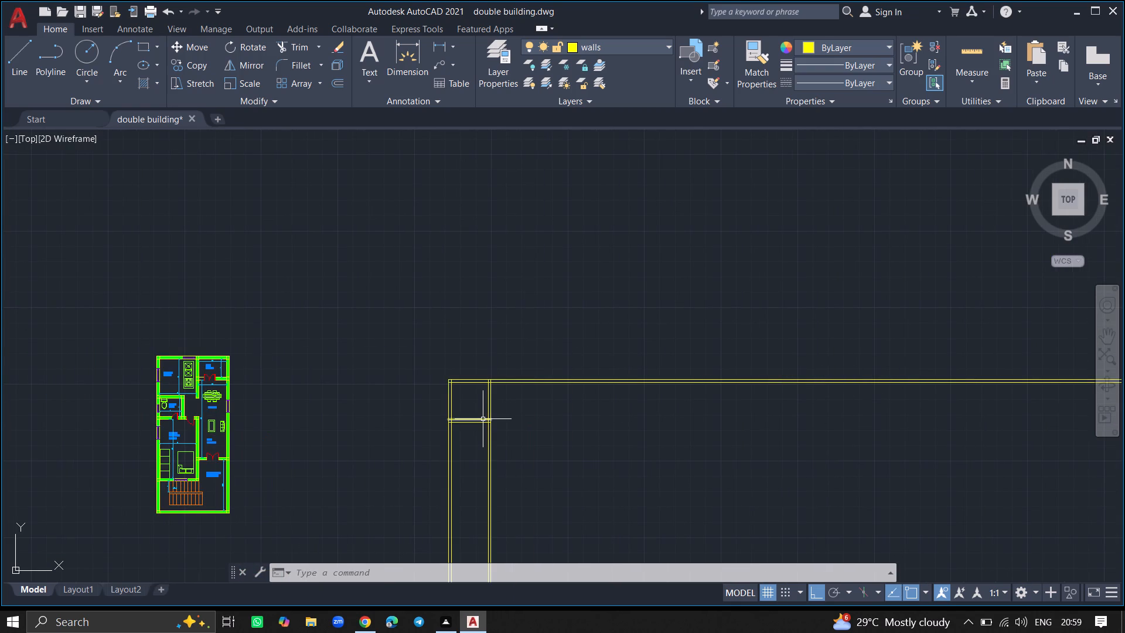
{"action": "type", "text": "OFFSET"}
{"action": "key", "text": "Return"}
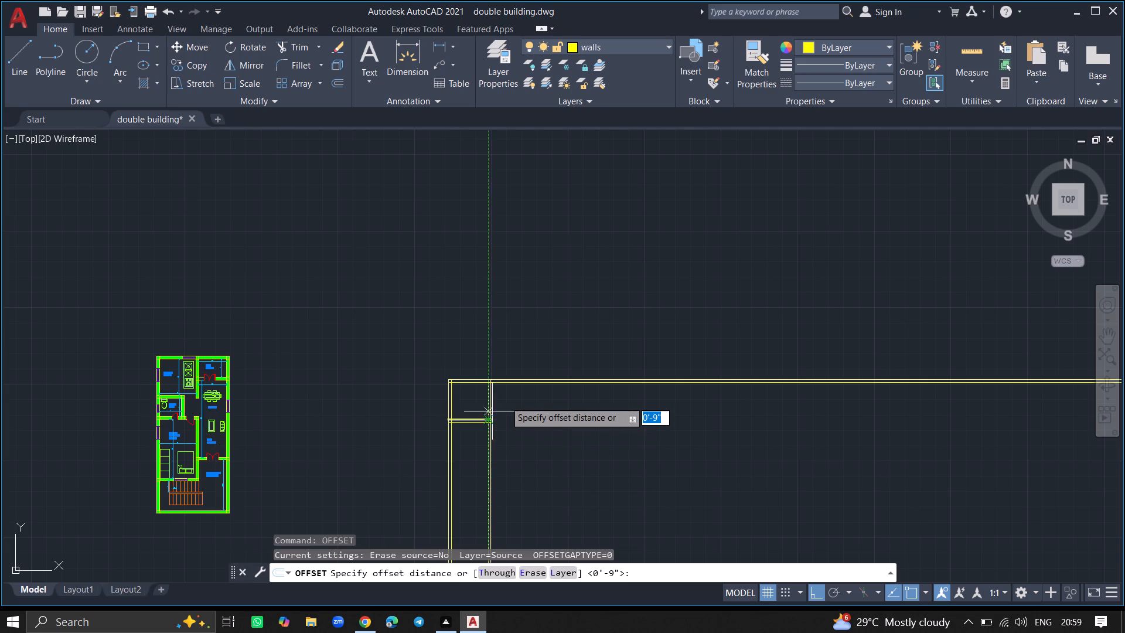
{"action": "scroll", "coordinate": [507, 399], "scroll_direction": "up", "scroll_amount": 4, "text": "ctrl"}
{"action": "type", "text": "5'"}
{"action": "key", "text": "Return"}
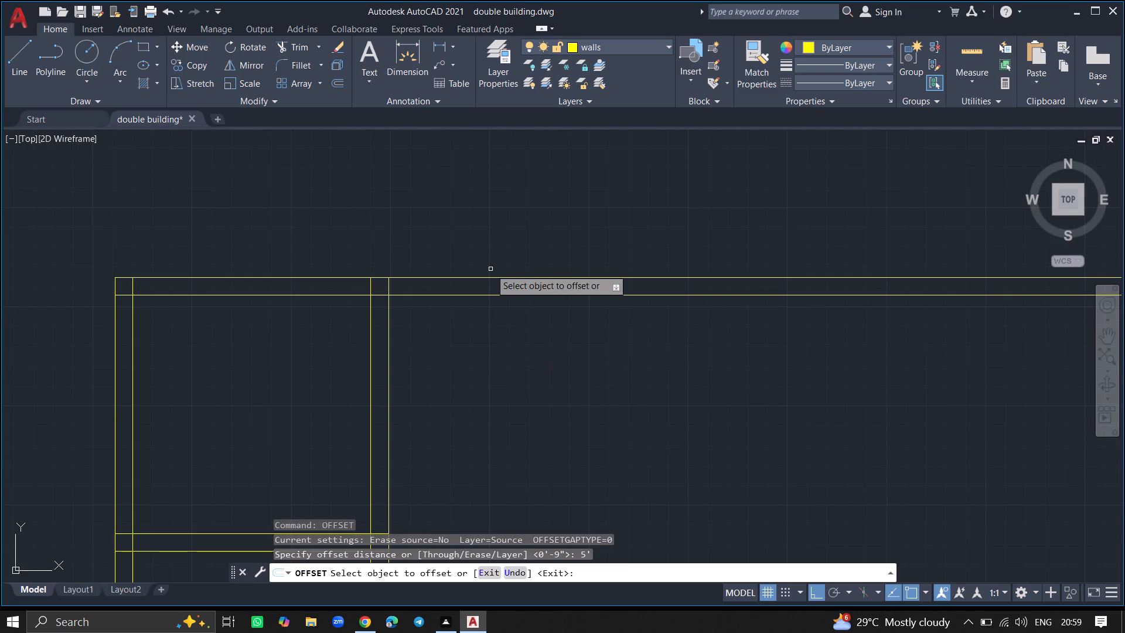
{"action": "left_click", "coordinate": [480, 293]}
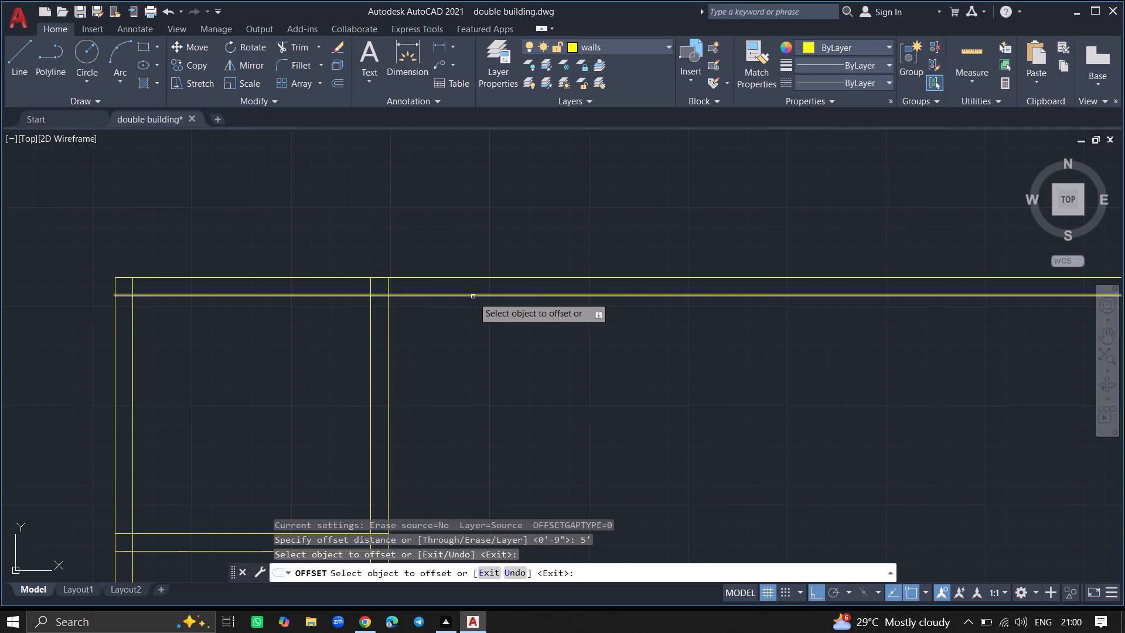
{"action": "left_click", "coordinate": [473, 297]}
{"action": "left_click", "coordinate": [467, 362]}
{"action": "key", "text": "Return"}
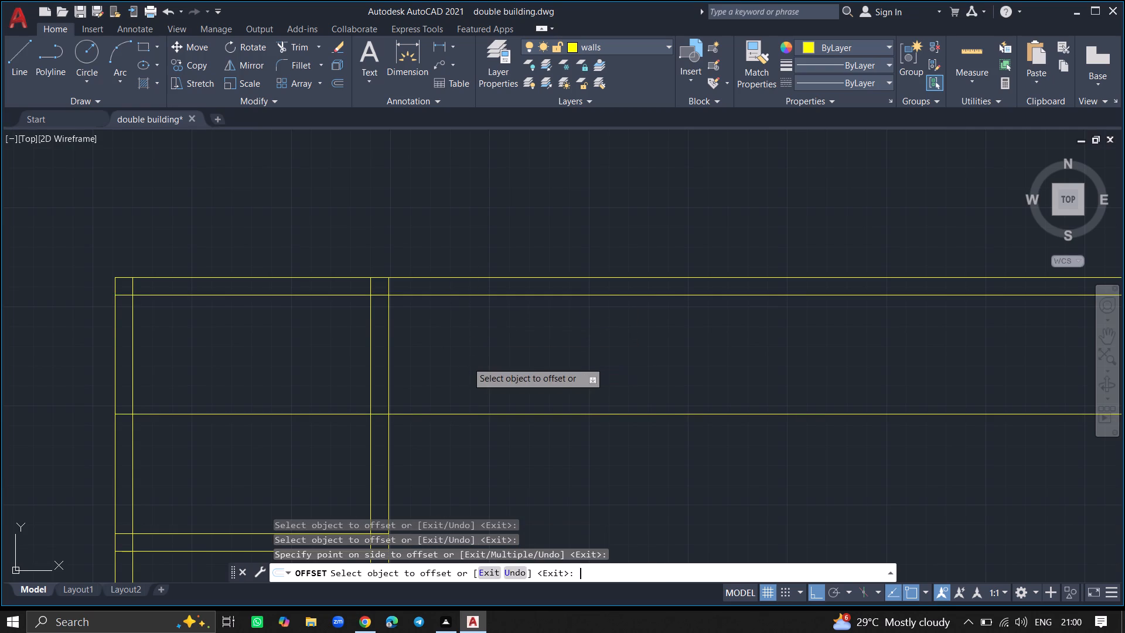
Offset the new horizontal line 9" downward to give the second room's lower wall its thickness.
{"action": "type", "text": "OFFSET"}
{"action": "key", "text": "Return"}
{"action": "key", "text": "9"}
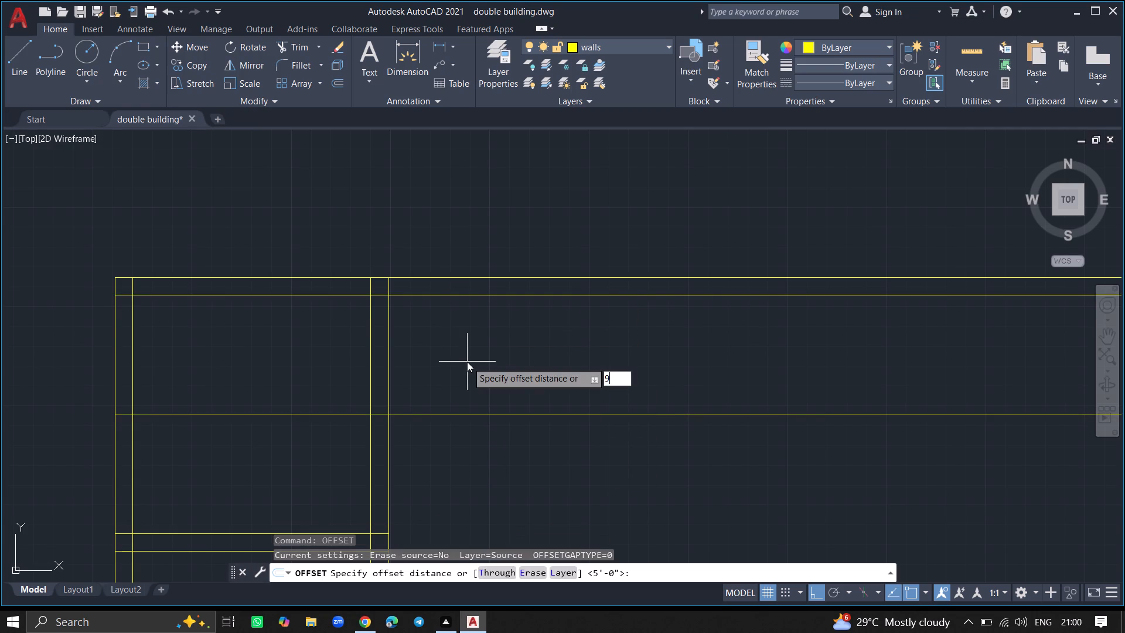
{"action": "key", "text": "shift+quotedbl"}
{"action": "key", "text": "Return"}
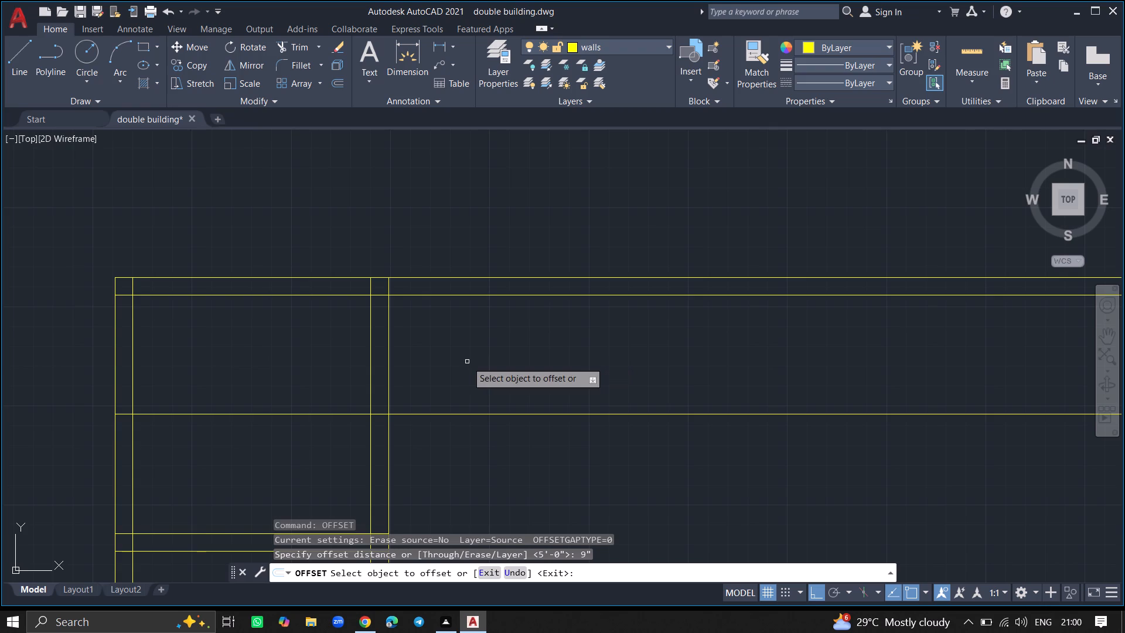
{"action": "left_click", "coordinate": [458, 413]}
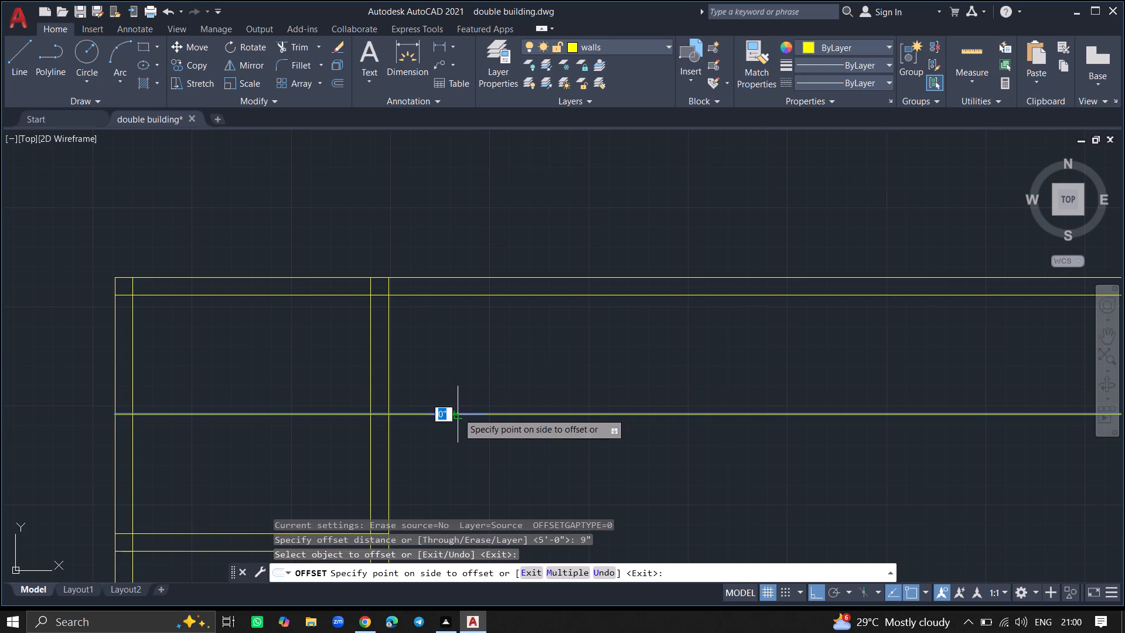
{"action": "left_click", "coordinate": [458, 474]}
{"action": "key", "text": "Return"}
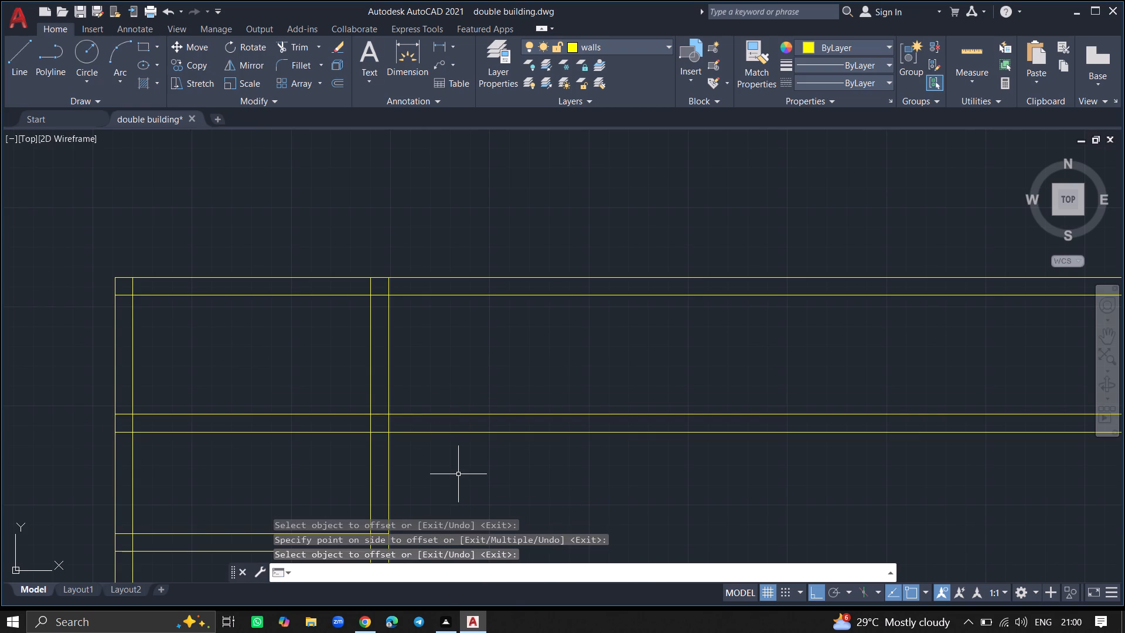
Offset the right line of the vertical interior wall 7'6" to the right to set the second room's width.
{"action": "type", "text": "OFF"}
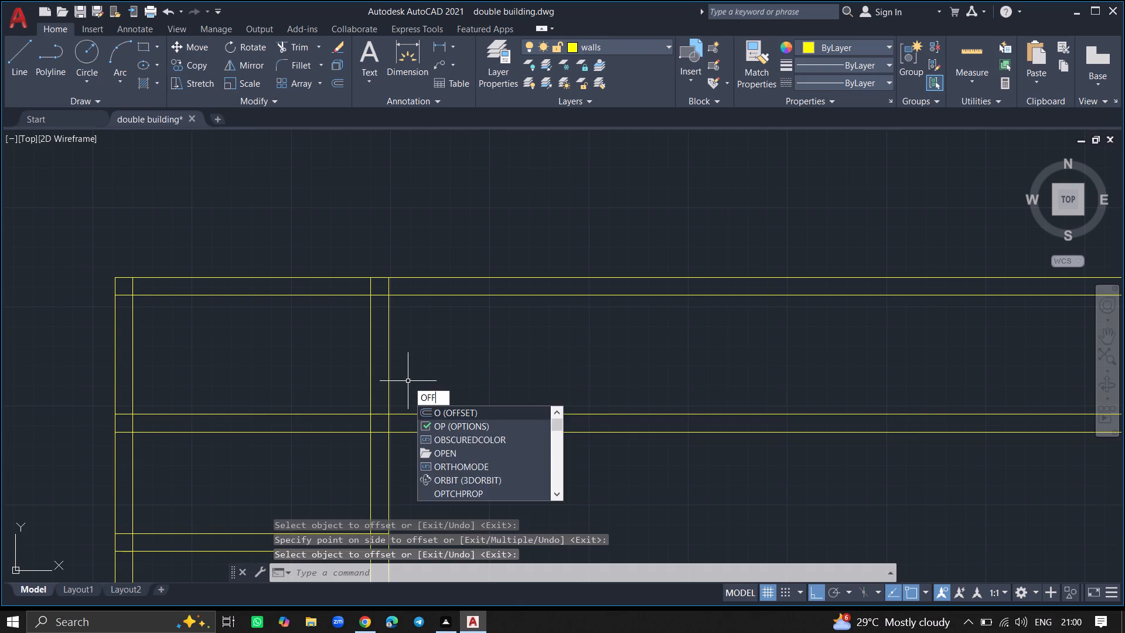
{"action": "type", "text": "SET"}
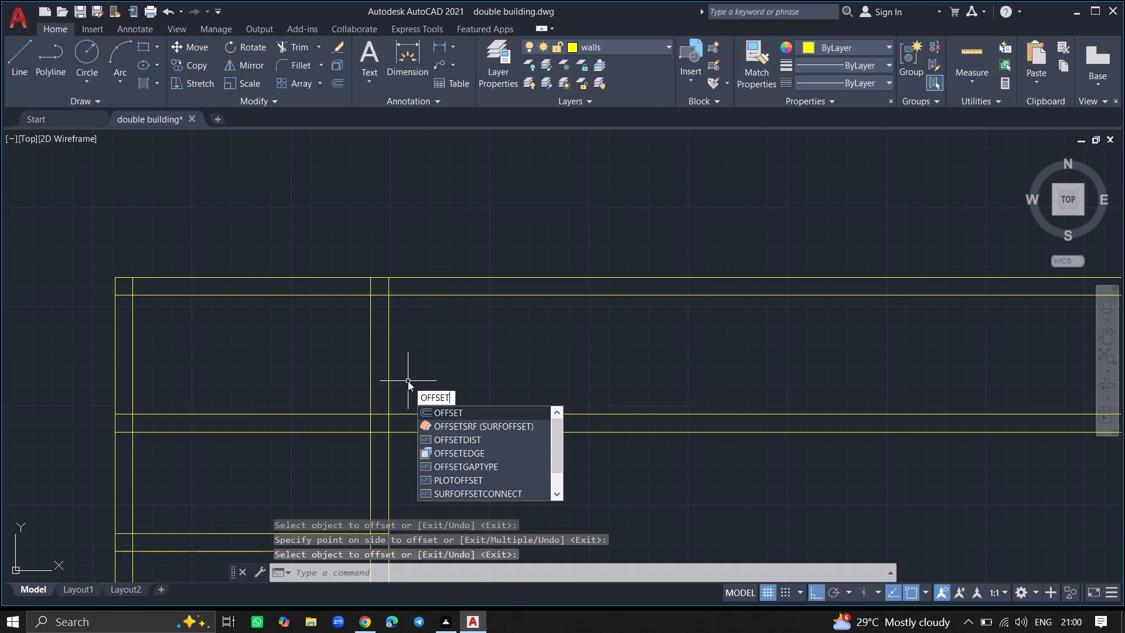
{"action": "key", "text": "Return"}
{"action": "type", "text": "7'6"}
{"action": "key", "text": "shift+quotedbl"}
{"action": "key", "text": "Return"}
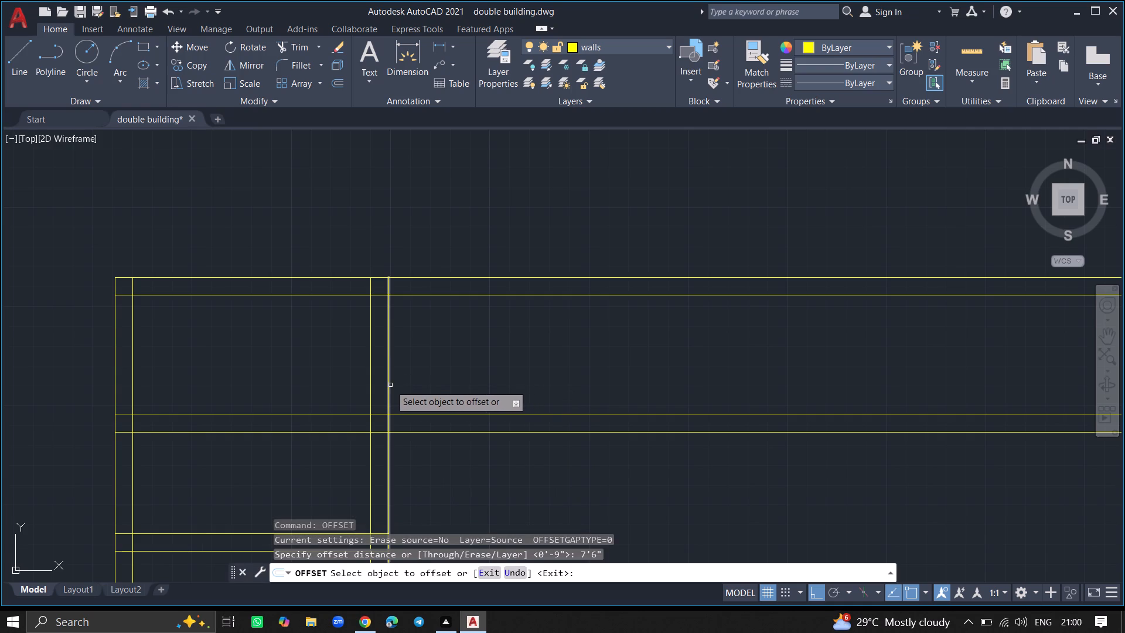
{"action": "left_click", "coordinate": [389, 385]}
{"action": "left_click", "coordinate": [465, 390]}
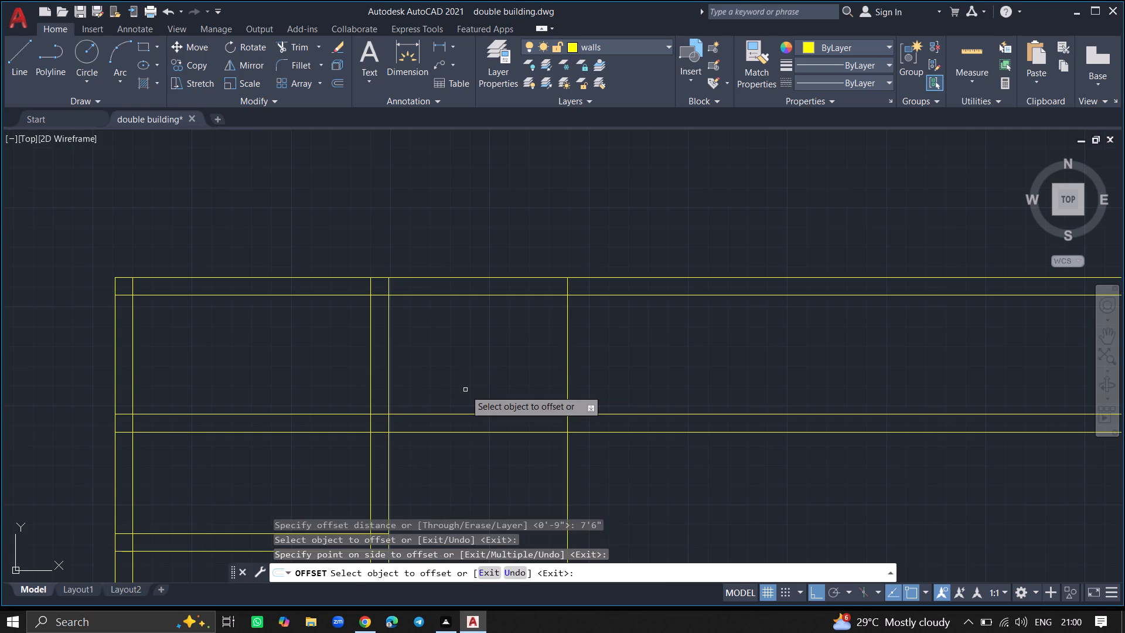
{"action": "key", "text": "Return"}
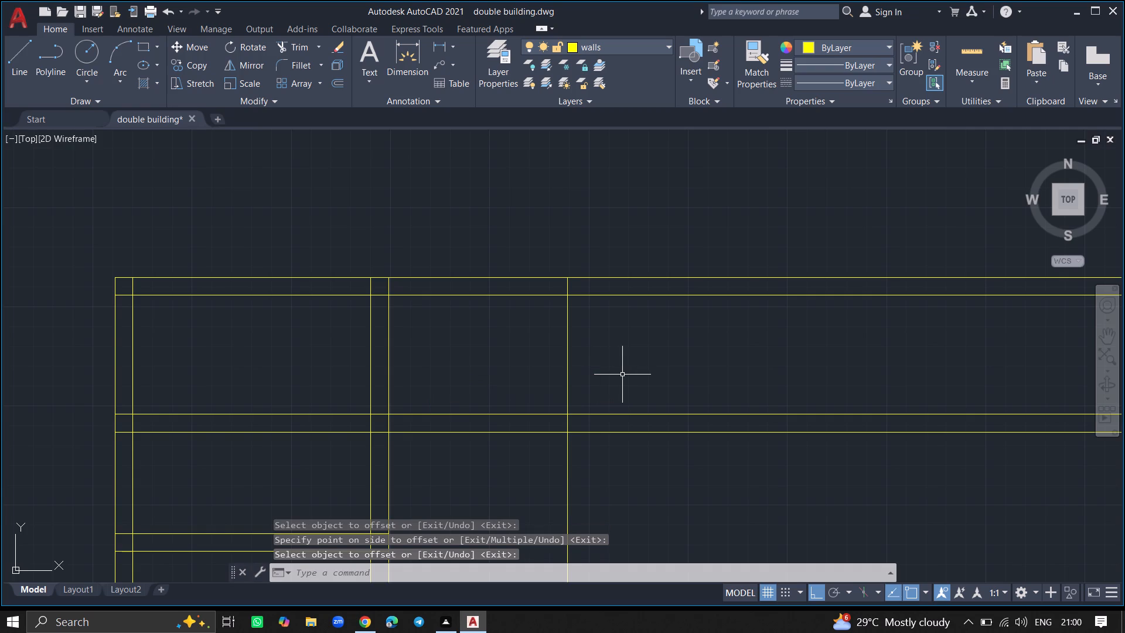
Offset the new vertical line 9" to the right to give the second room's right wall its thickness.
{"action": "type", "text": "OFFSET"}
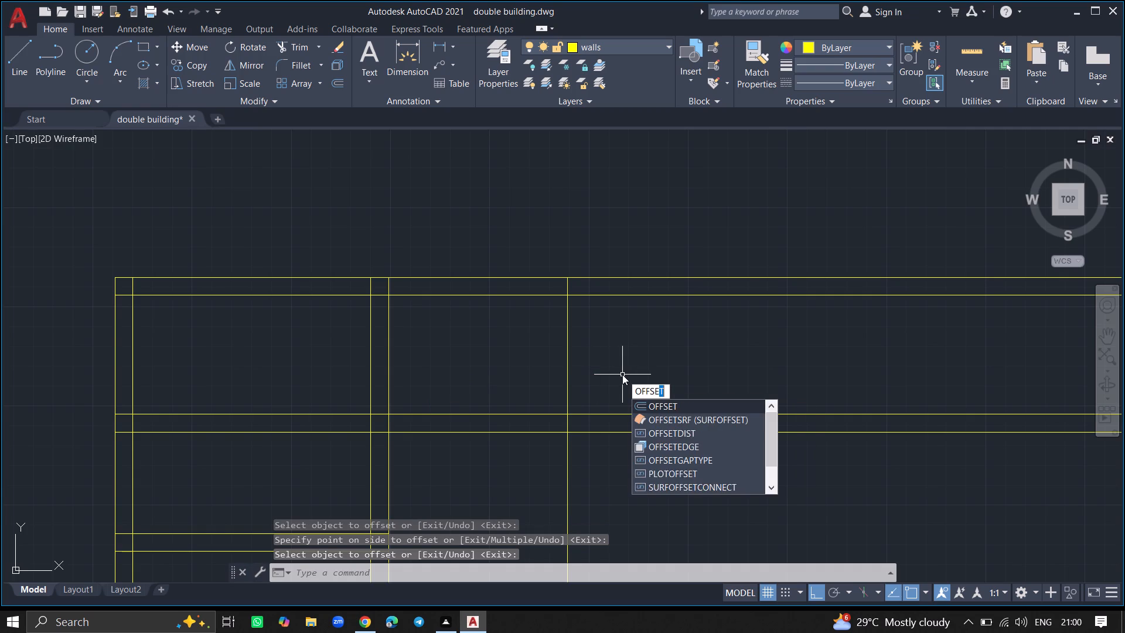
{"action": "key", "text": "Return"}
{"action": "key", "text": "9"}
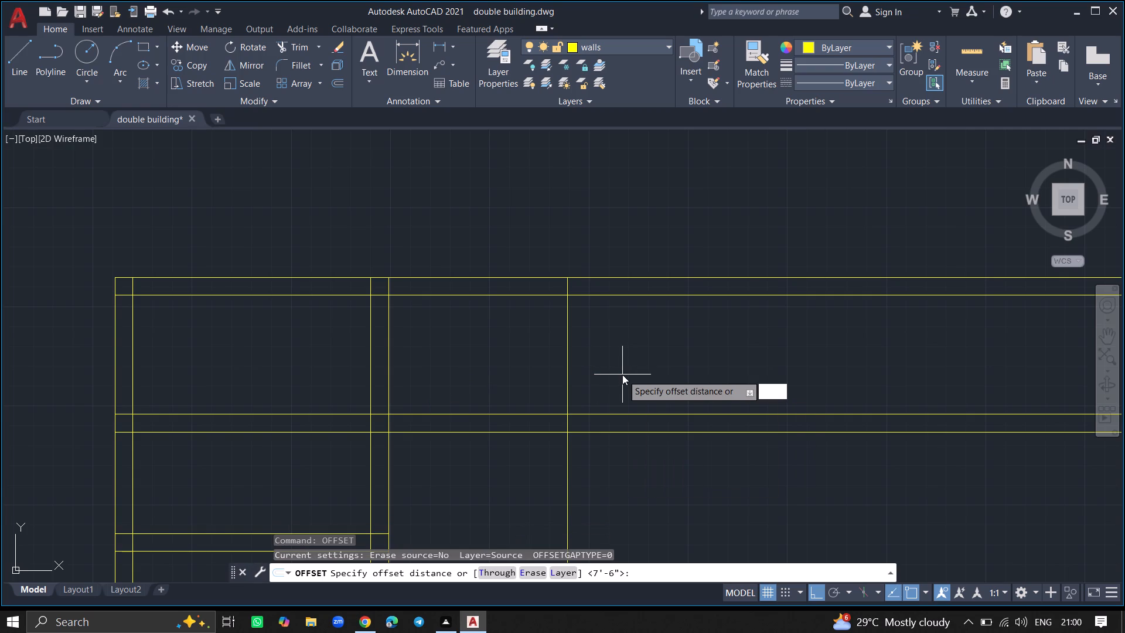
{"action": "key", "text": "shift+quotedbl"}
{"action": "key", "text": "Return"}
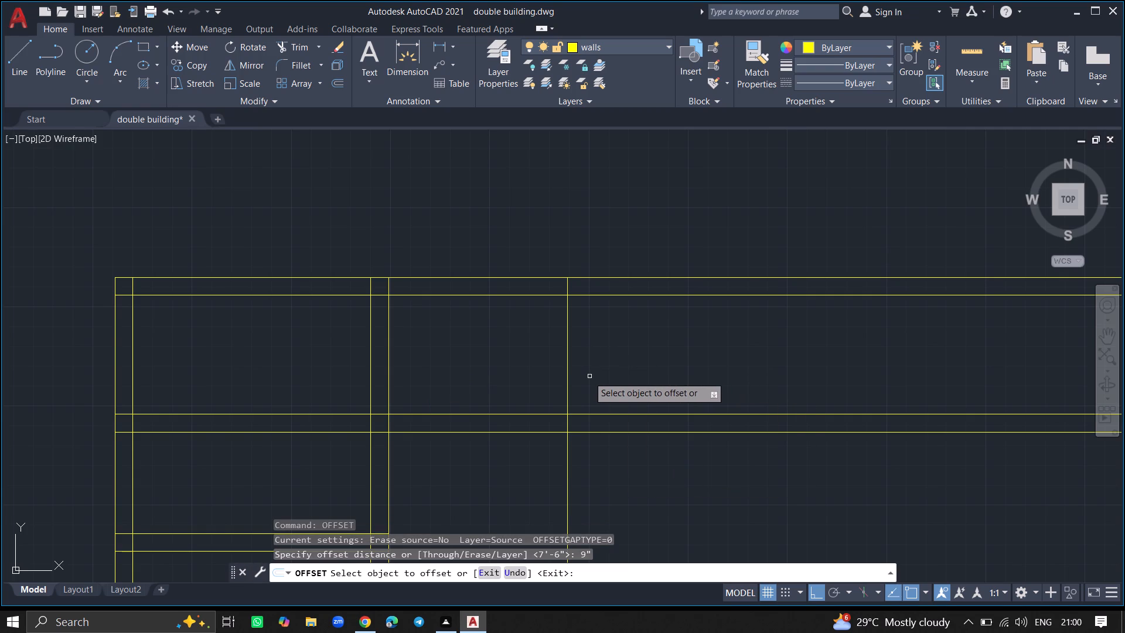
{"action": "left_click", "coordinate": [568, 380]}
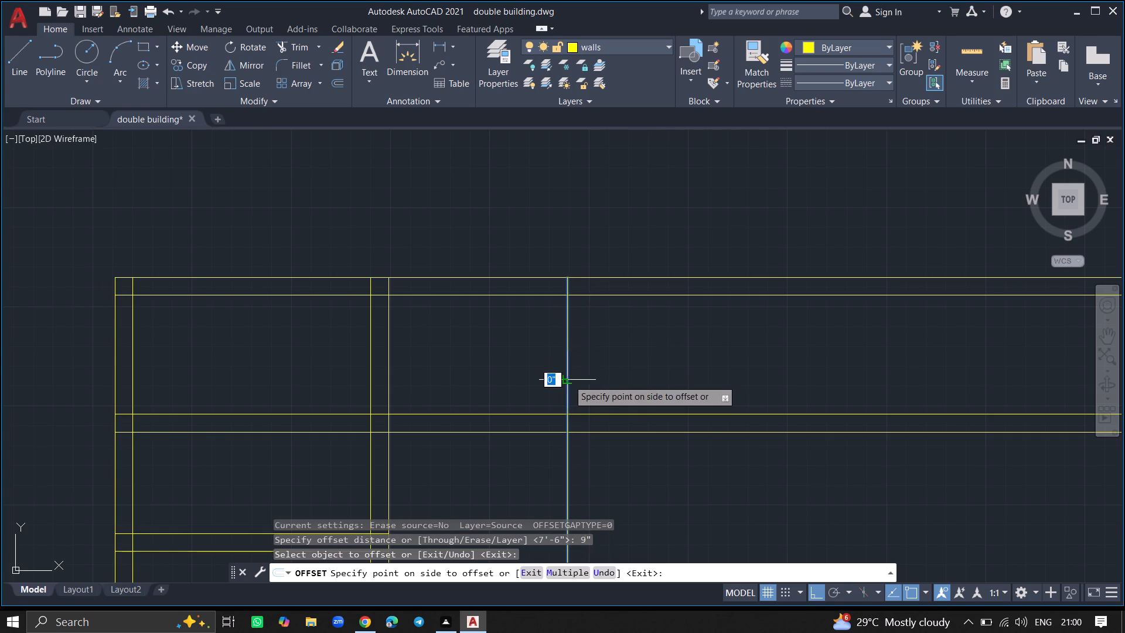
{"action": "left_click", "coordinate": [602, 377]}
{"action": "key", "text": "Return"}
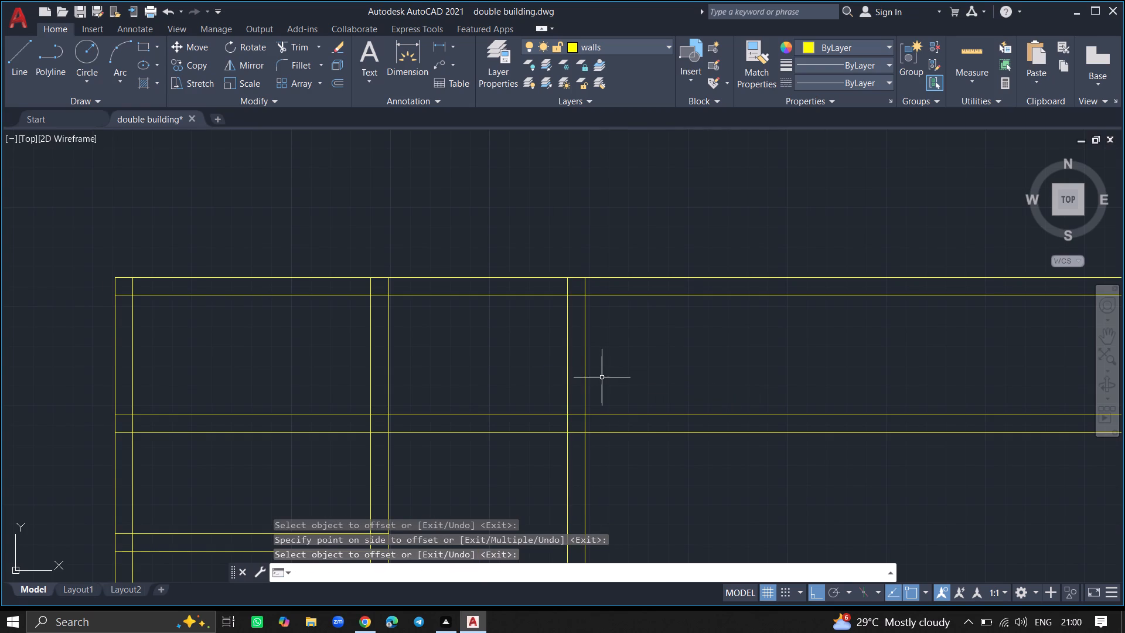
Trim the second room's lower wall lines beyond its right wall, across the first room, and inside the left outer wall.
{"action": "type", "text": "TRIM"}
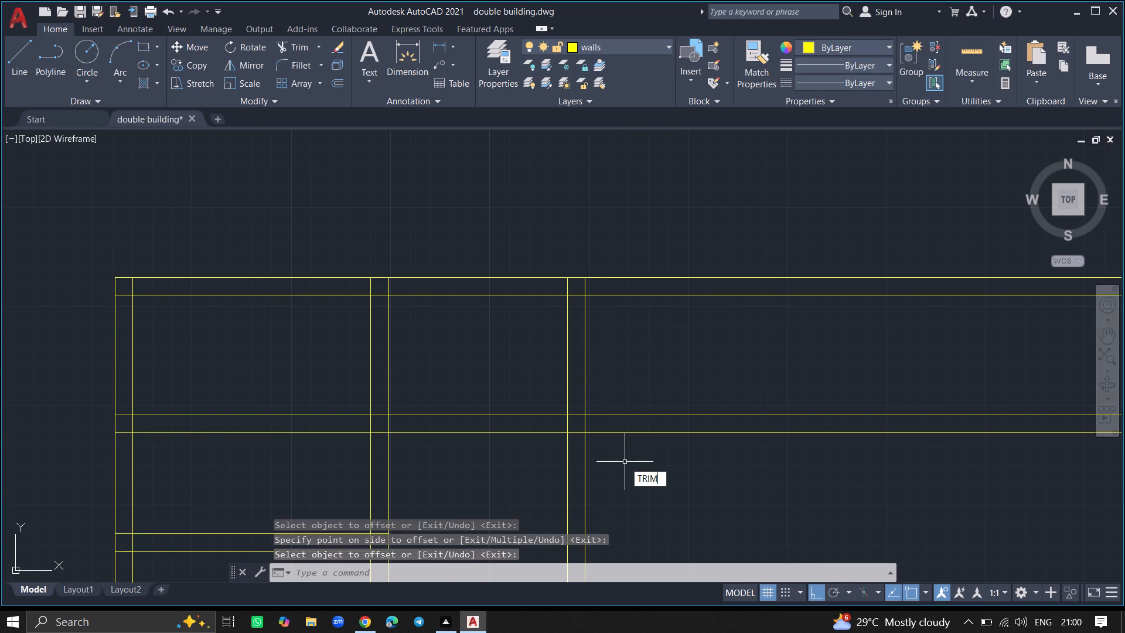
{"action": "key", "text": "Return"}
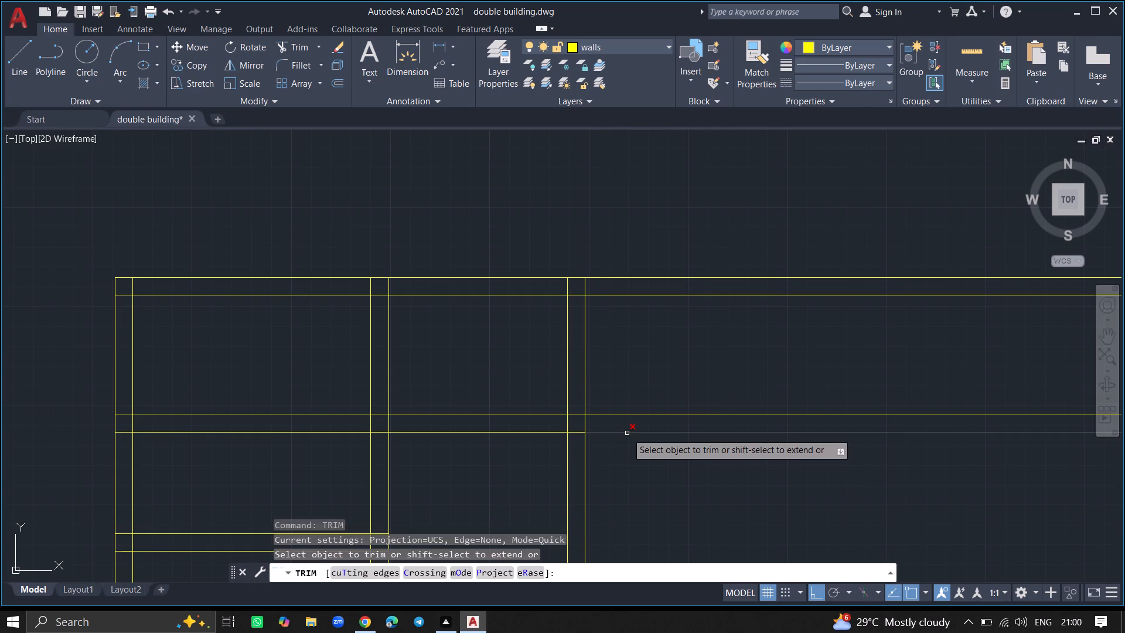
{"action": "left_click", "coordinate": [627, 433]}
{"action": "left_click", "coordinate": [626, 414]}
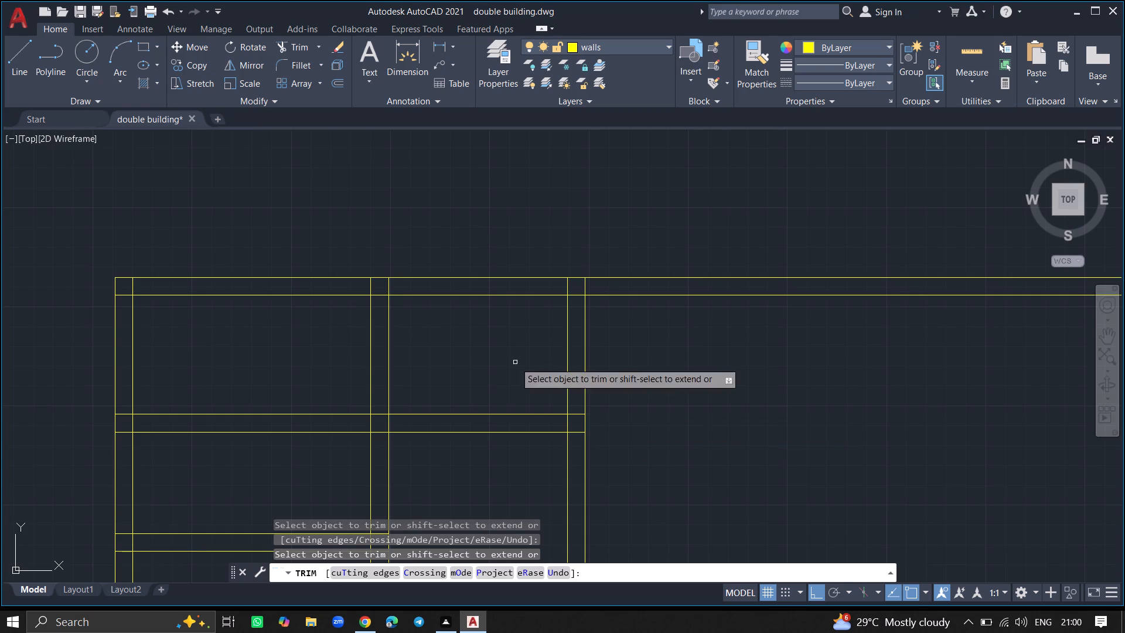
{"action": "left_click", "coordinate": [307, 414]}
{"action": "left_click", "coordinate": [306, 433]}
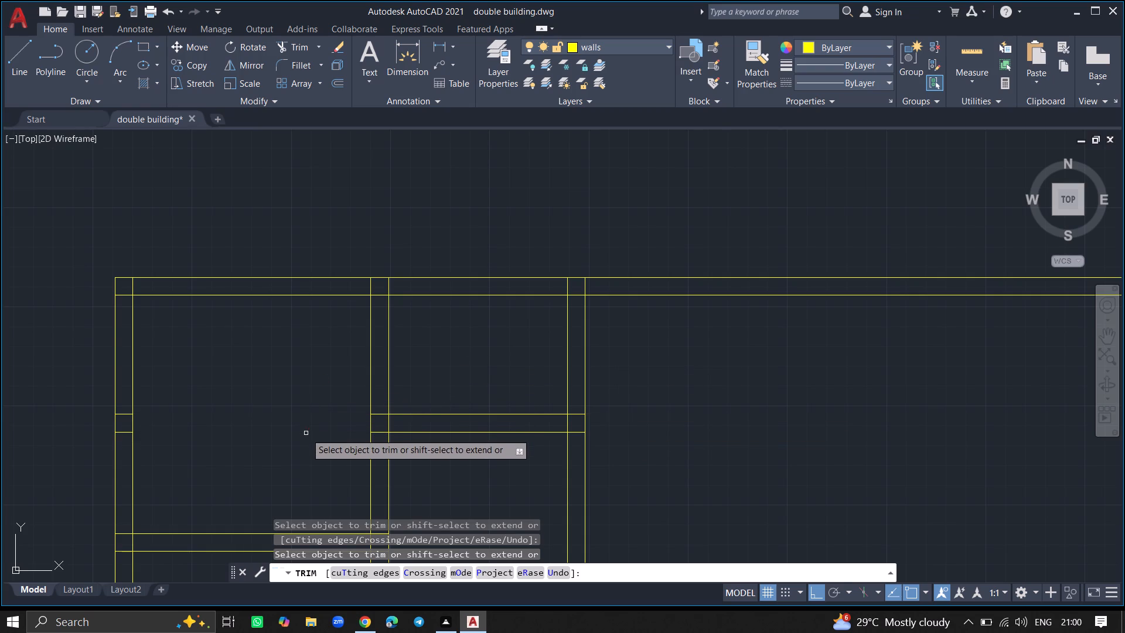
{"action": "left_click", "coordinate": [122, 431]}
{"action": "left_click", "coordinate": [122, 414]}
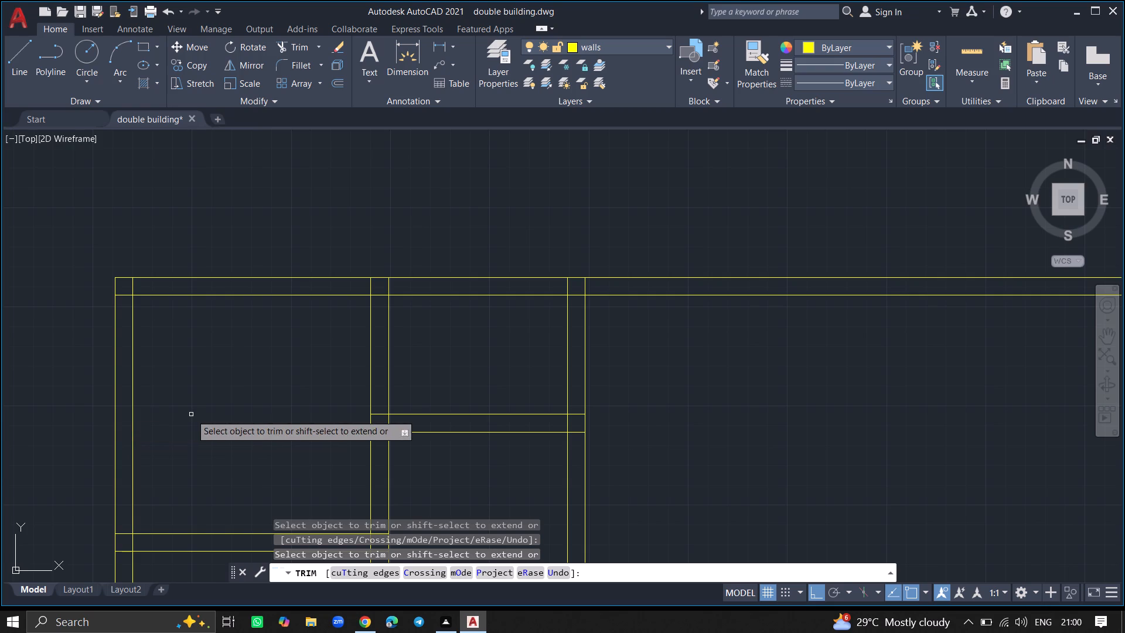
{"action": "key", "text": "Return"}
Examine the kitchen, puja and toilet layout and size labels in the finished floor plan.
{"action": "scroll", "coordinate": [191, 414], "scroll_direction": "down", "scroll_amount": 1, "text": "ctrl"}
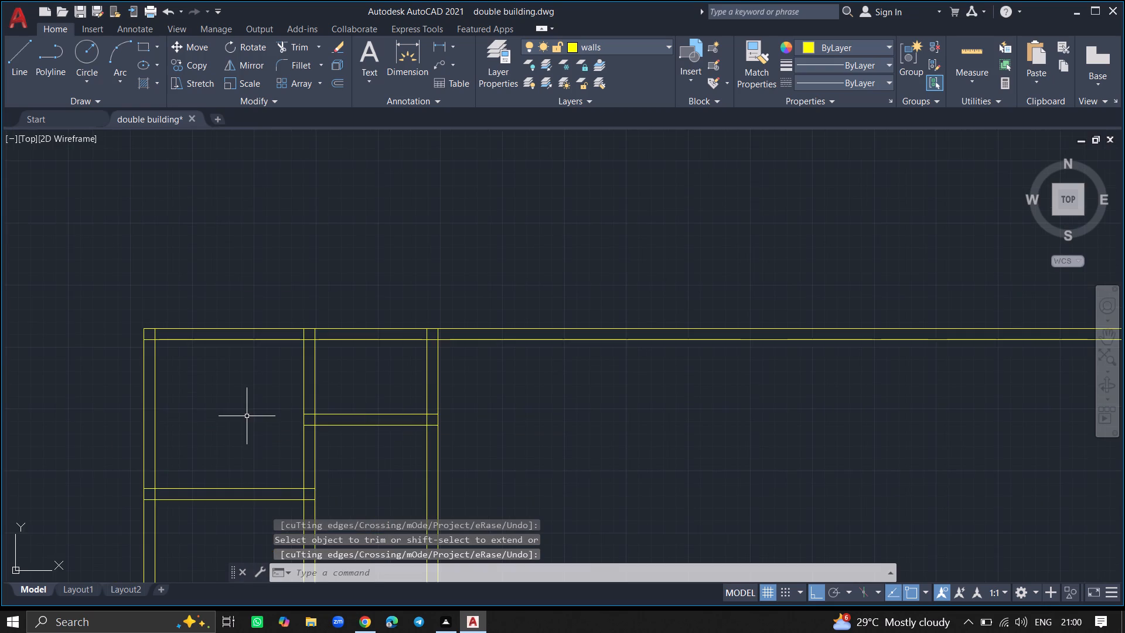
{"action": "scroll", "coordinate": [247, 416], "scroll_direction": "down", "scroll_amount": 2, "text": "ctrl"}
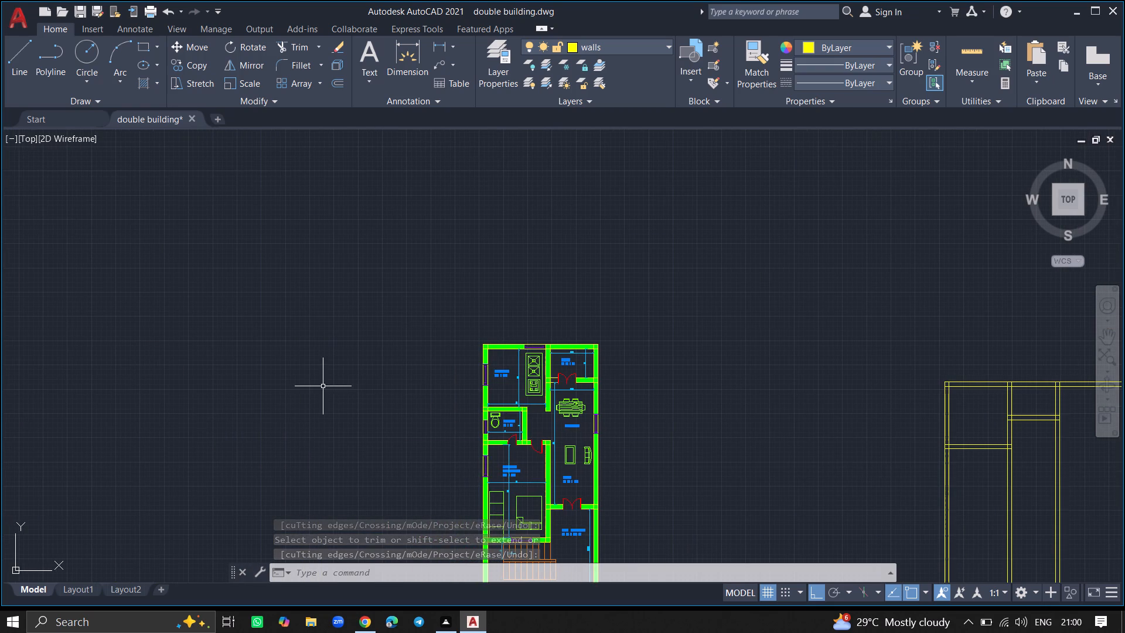
{"action": "scroll", "coordinate": [502, 417], "scroll_direction": "up", "scroll_amount": 4, "text": "ctrl"}
{"action": "scroll", "coordinate": [519, 451], "scroll_direction": "down", "scroll_amount": 4, "text": "ctrl"}
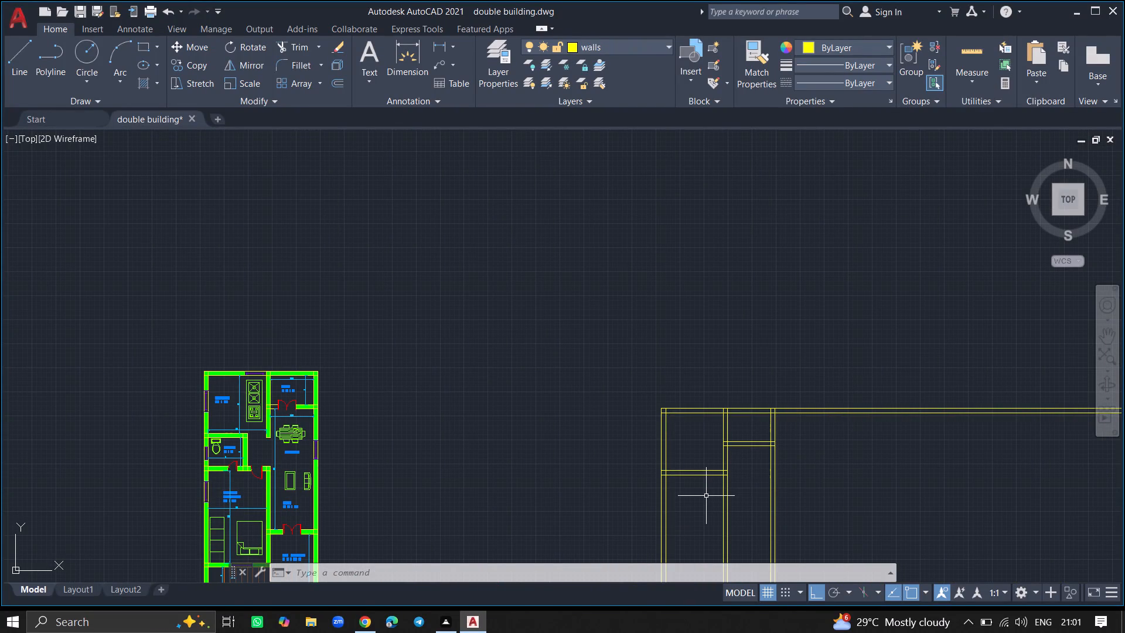
{"action": "scroll", "coordinate": [221, 403], "scroll_direction": "up", "scroll_amount": 1, "text": "ctrl"}
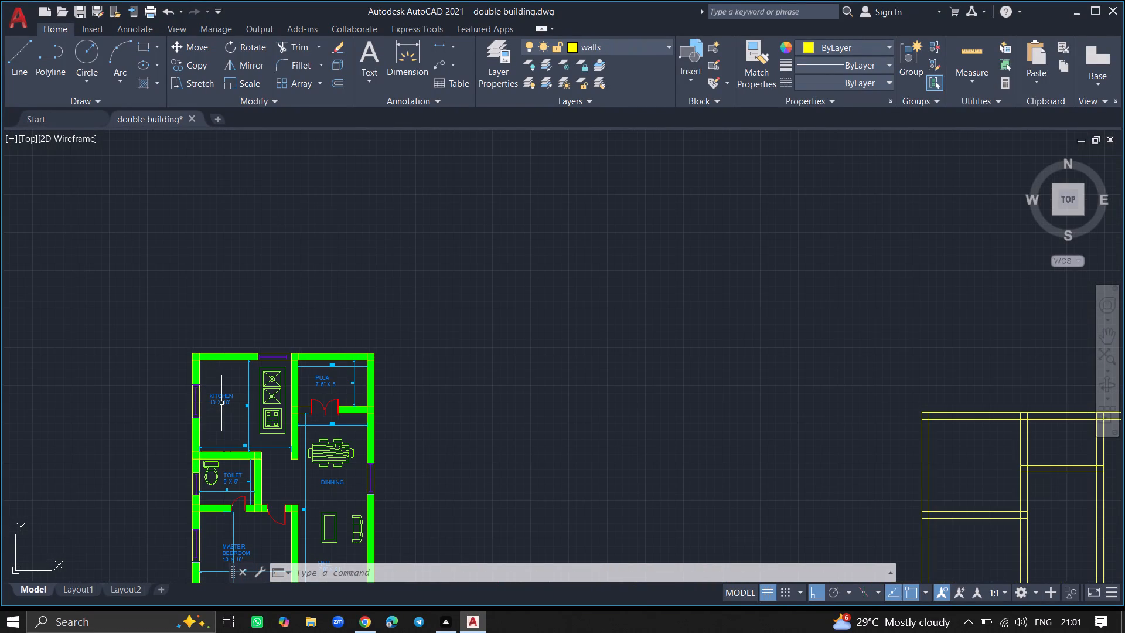
{"action": "scroll", "coordinate": [210, 409], "scroll_direction": "up", "scroll_amount": 6, "text": "ctrl"}
{"action": "scroll", "coordinate": [210, 409], "scroll_direction": "down", "scroll_amount": 3, "text": "ctrl"}
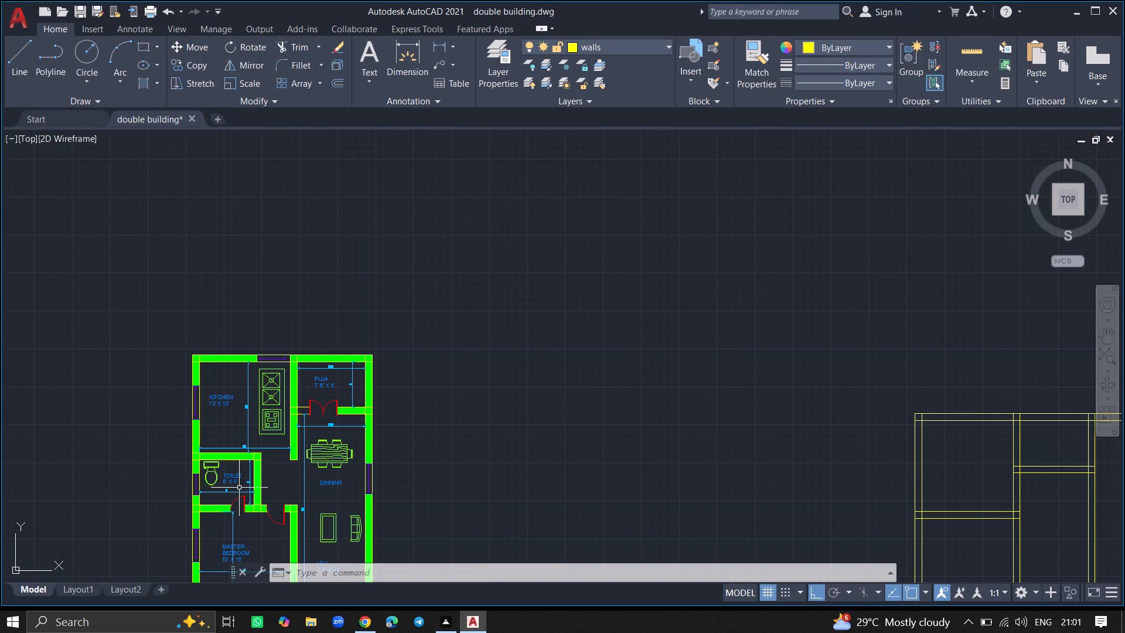
{"action": "scroll", "coordinate": [952, 519], "scroll_direction": "down", "scroll_amount": 2, "text": "ctrl"}
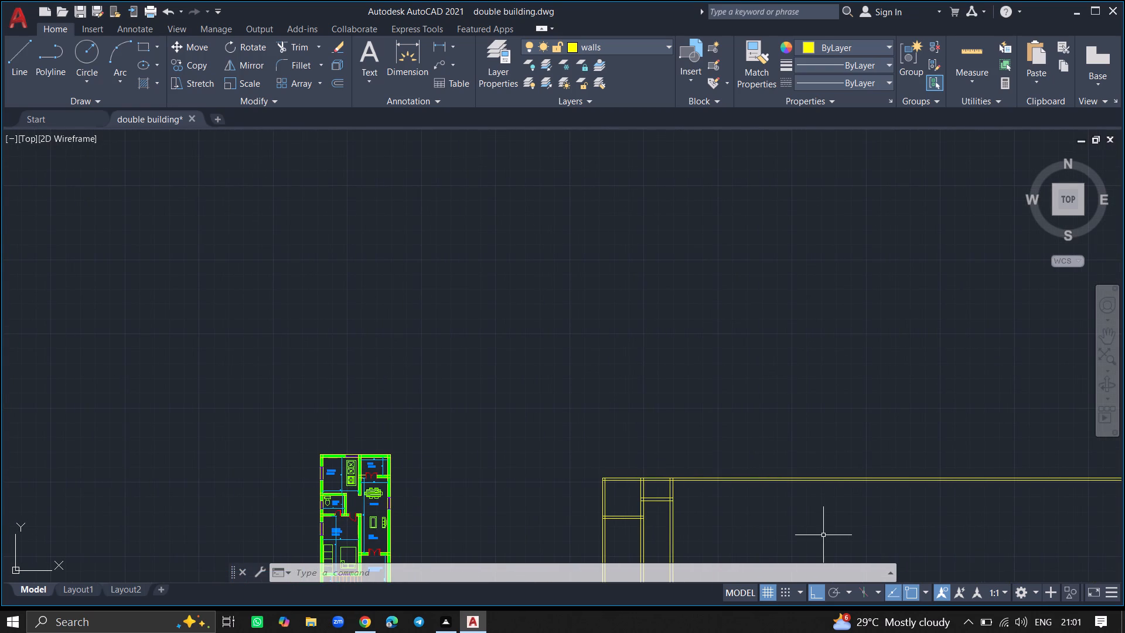
Offset the left outer wall's inner line 6' to the right to set the width of the room below the first one.
{"action": "scroll", "coordinate": [616, 546], "scroll_direction": "up", "scroll_amount": 6, "text": "ctrl"}
{"action": "type", "text": "OFFSET"}
{"action": "key", "text": "Return"}
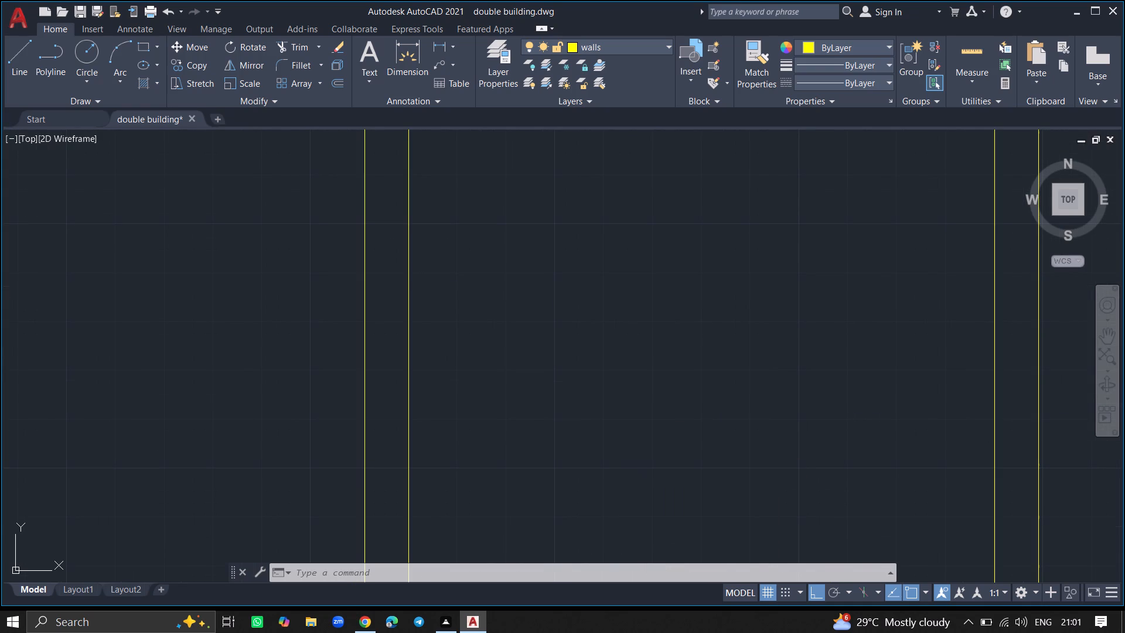
{"action": "scroll", "coordinate": [591, 450], "scroll_direction": "down", "scroll_amount": 2, "text": "ctrl"}
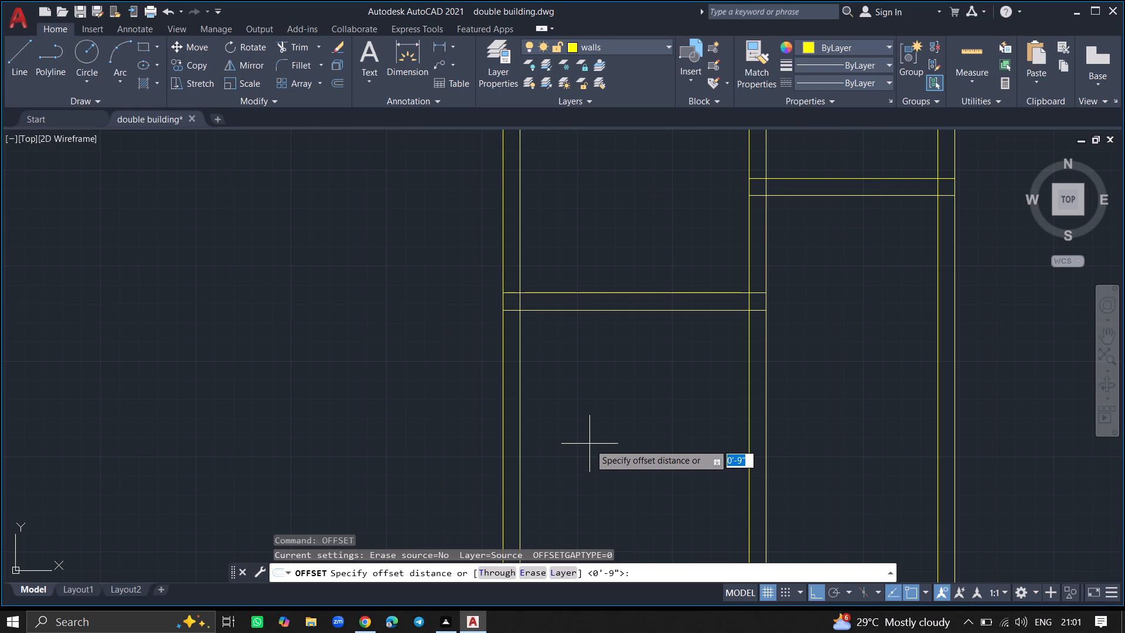
{"action": "type", "text": "6'"}
{"action": "key", "text": "Return"}
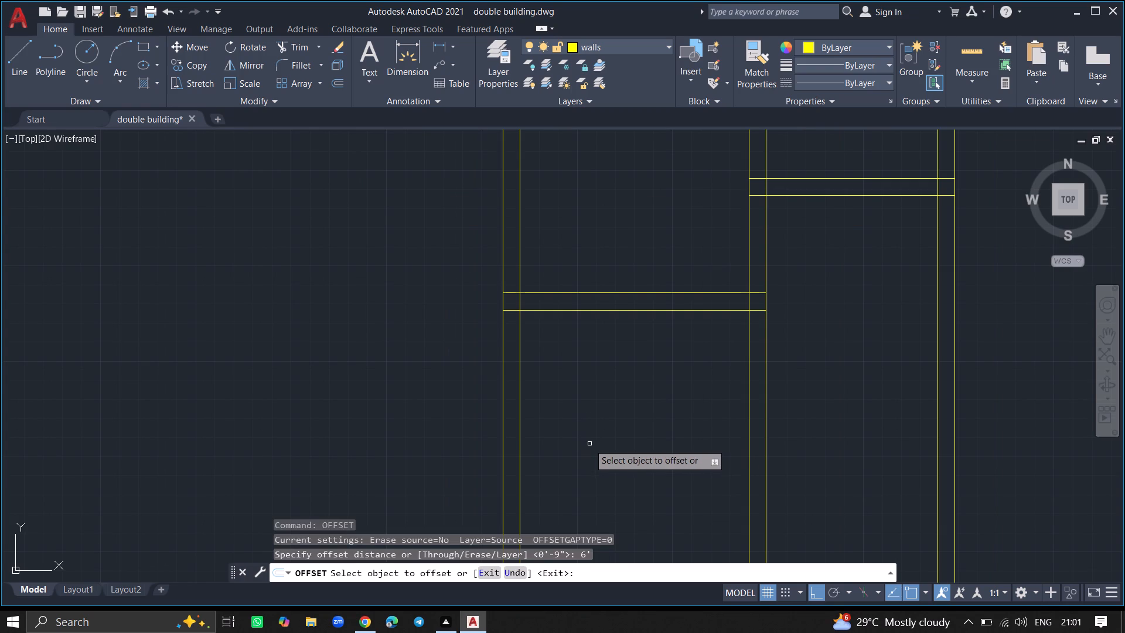
{"action": "left_click", "coordinate": [521, 441]}
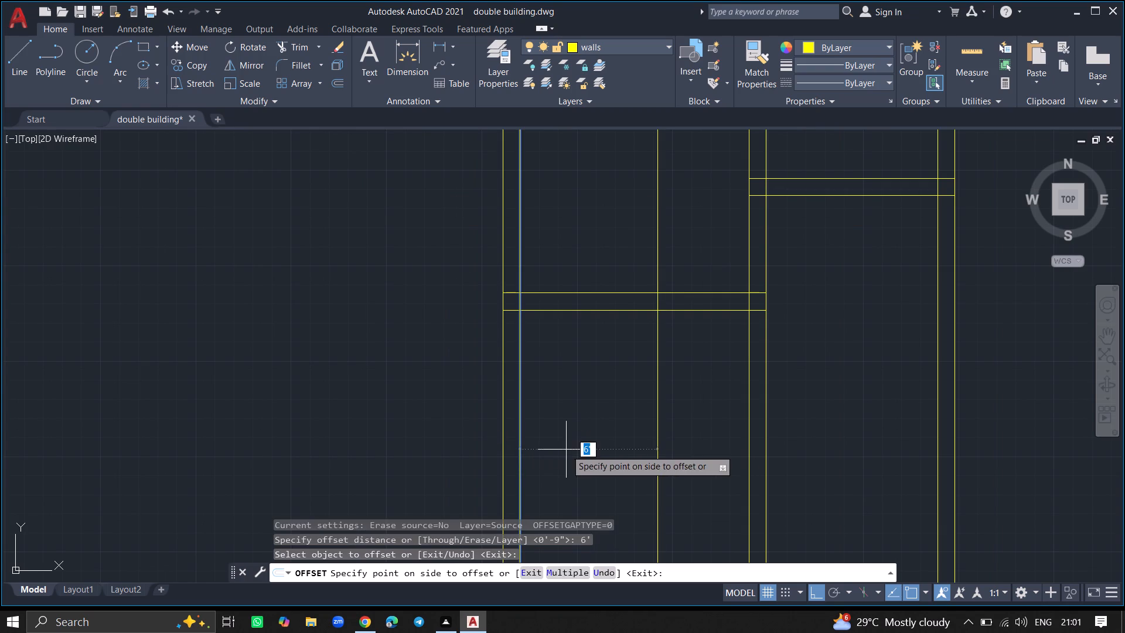
{"action": "left_click", "coordinate": [567, 450]}
{"action": "key", "text": "Return"}
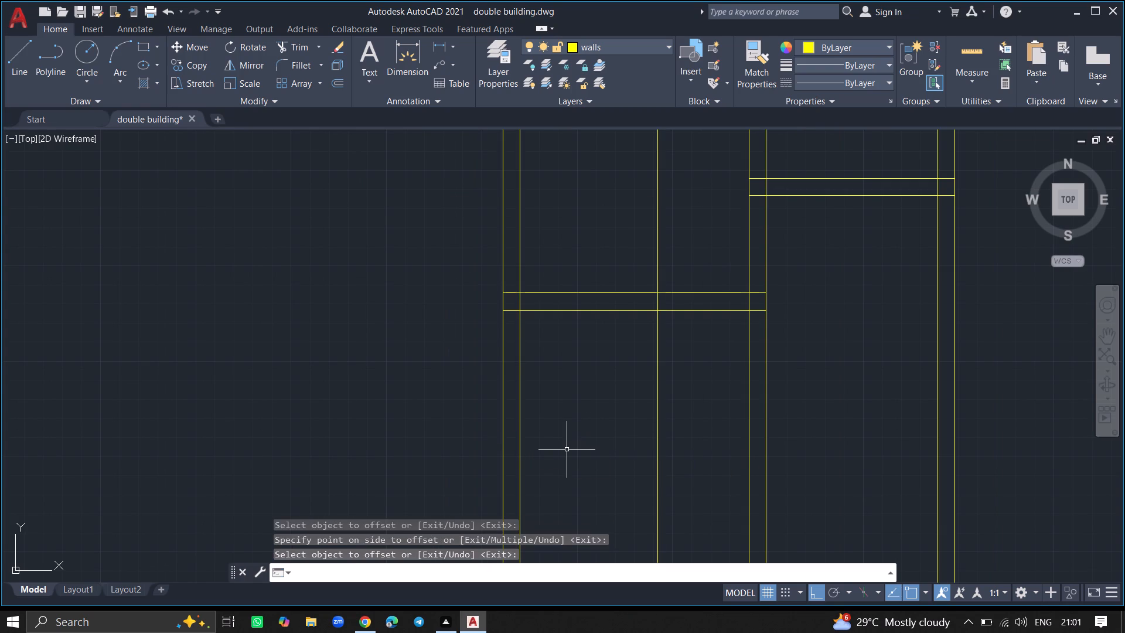
Offset the new vertical line 9" to the right to give the third room's right wall its thickness.
{"action": "type", "text": "OFFSET"}
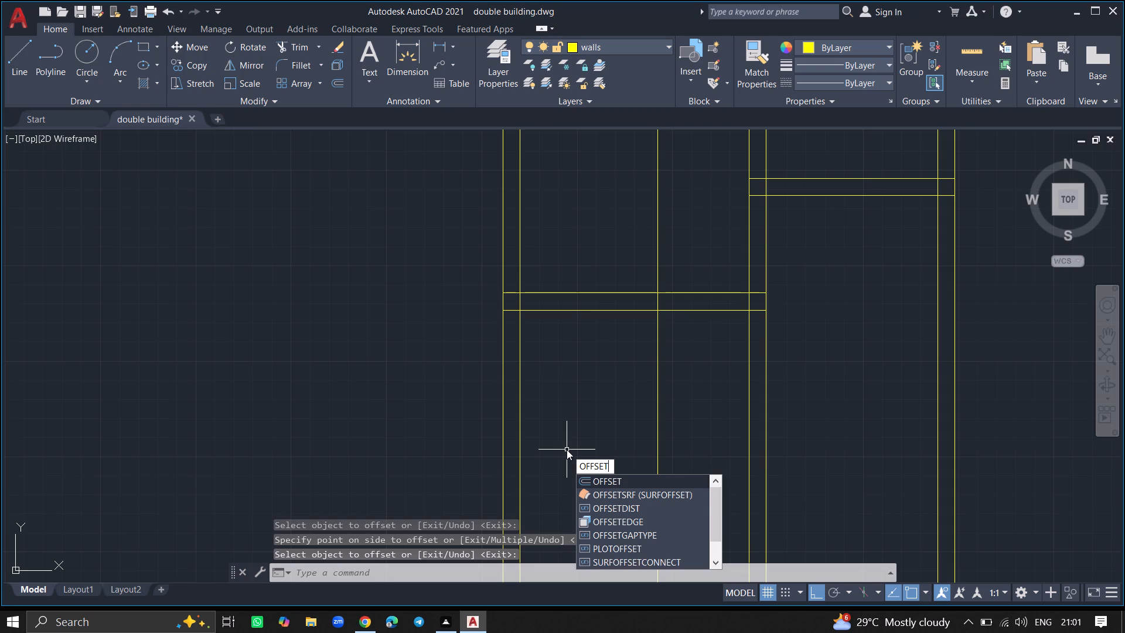
{"action": "key", "text": "Return"}
{"action": "type", "text": "9\""}
{"action": "key", "text": "Return"}
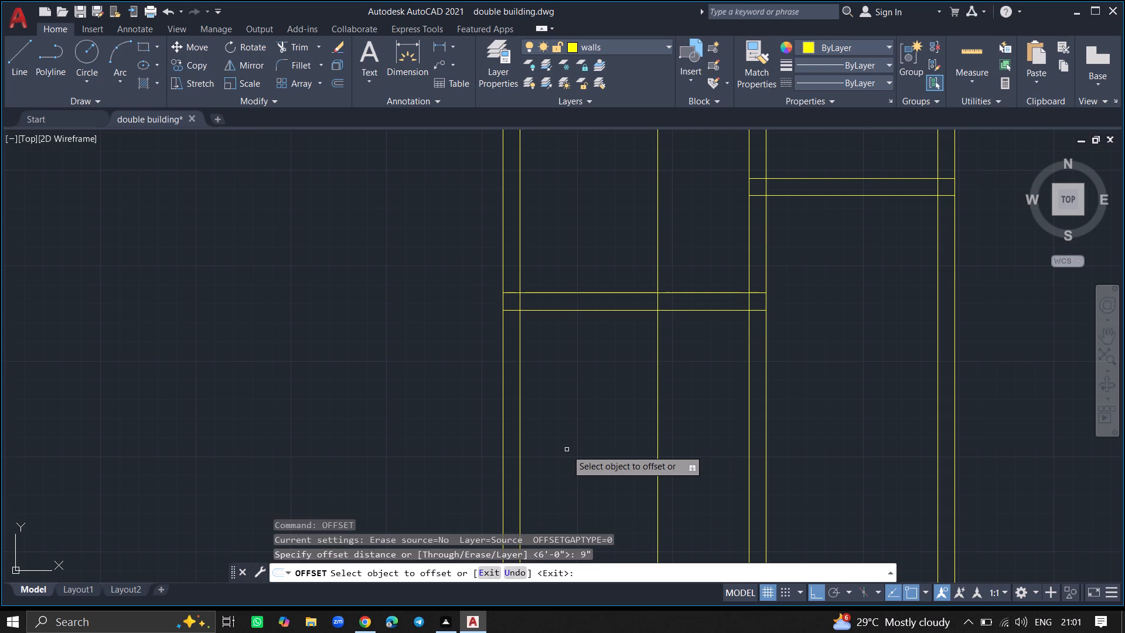
{"action": "left_click", "coordinate": [657, 447]}
{"action": "left_click", "coordinate": [687, 446]}
{"action": "key", "text": "Return"}
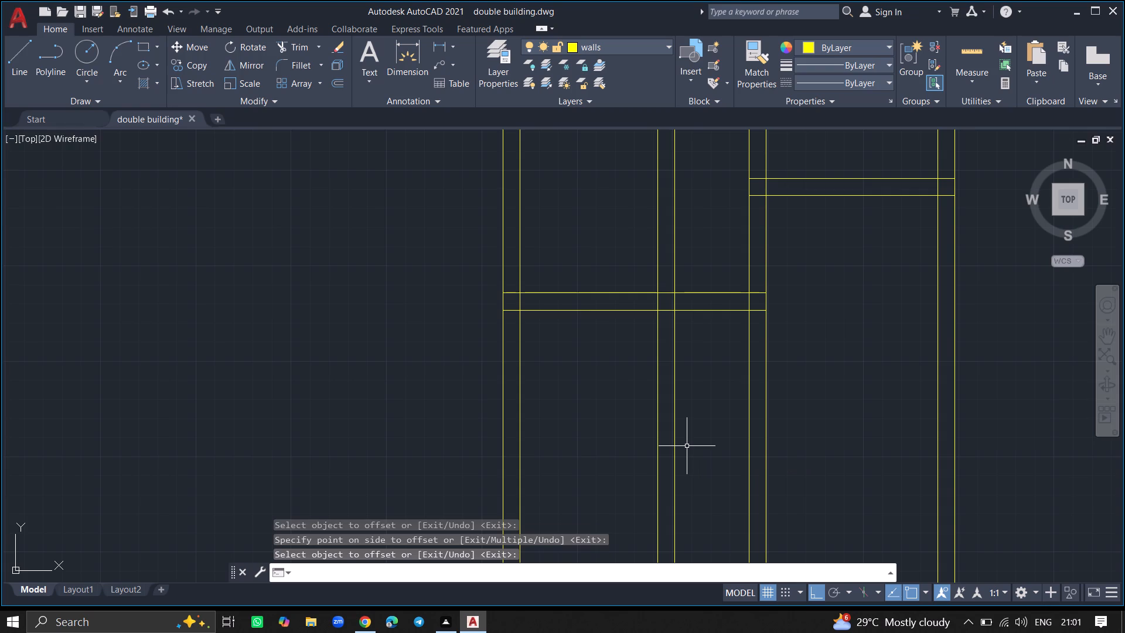
Offset the bottom line of the first room's lower wall 5' downward to set the third room's depth.
{"action": "type", "text": "OFFSET"}
{"action": "key", "text": "Return"}
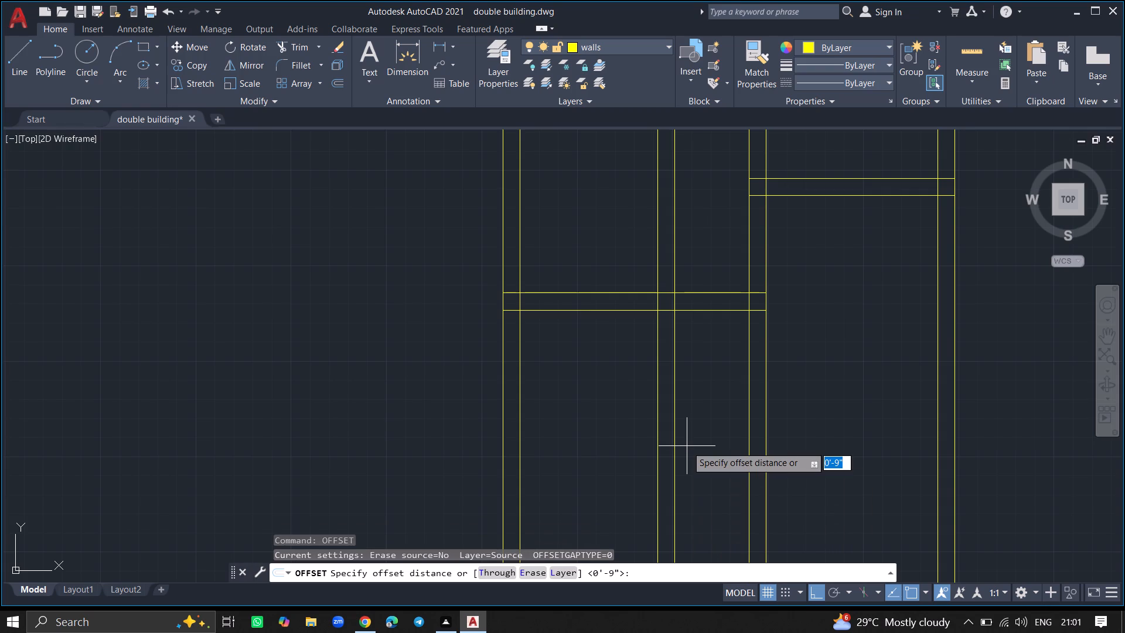
{"action": "key", "text": "5"}
{"action": "key", "text": "apostrophe"}
{"action": "key", "text": "Return"}
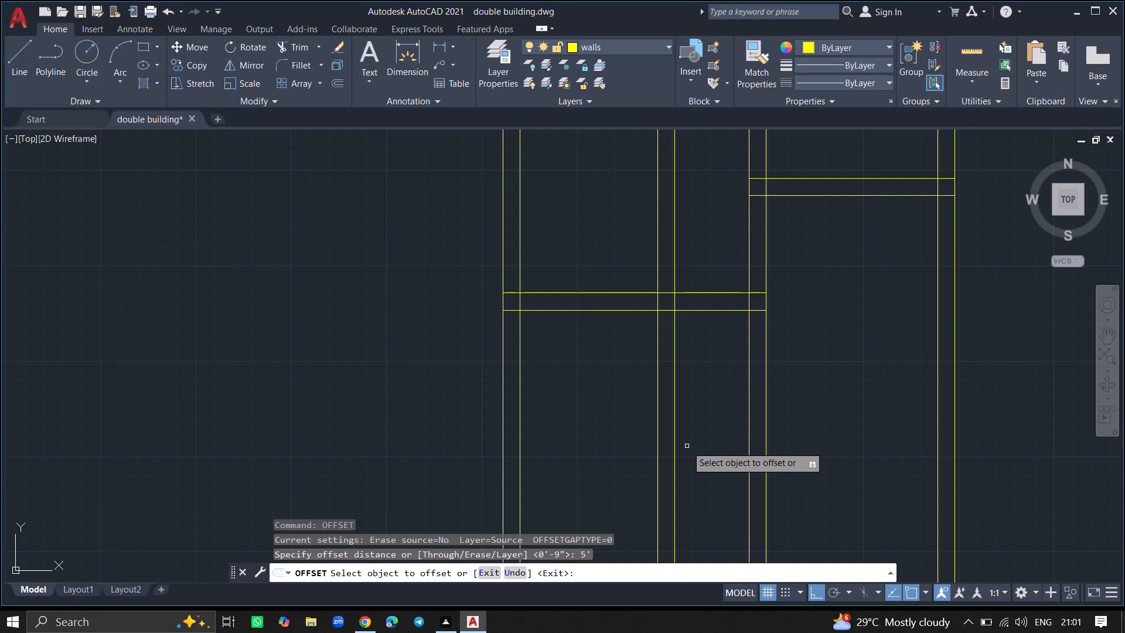
{"action": "left_click", "coordinate": [589, 312]}
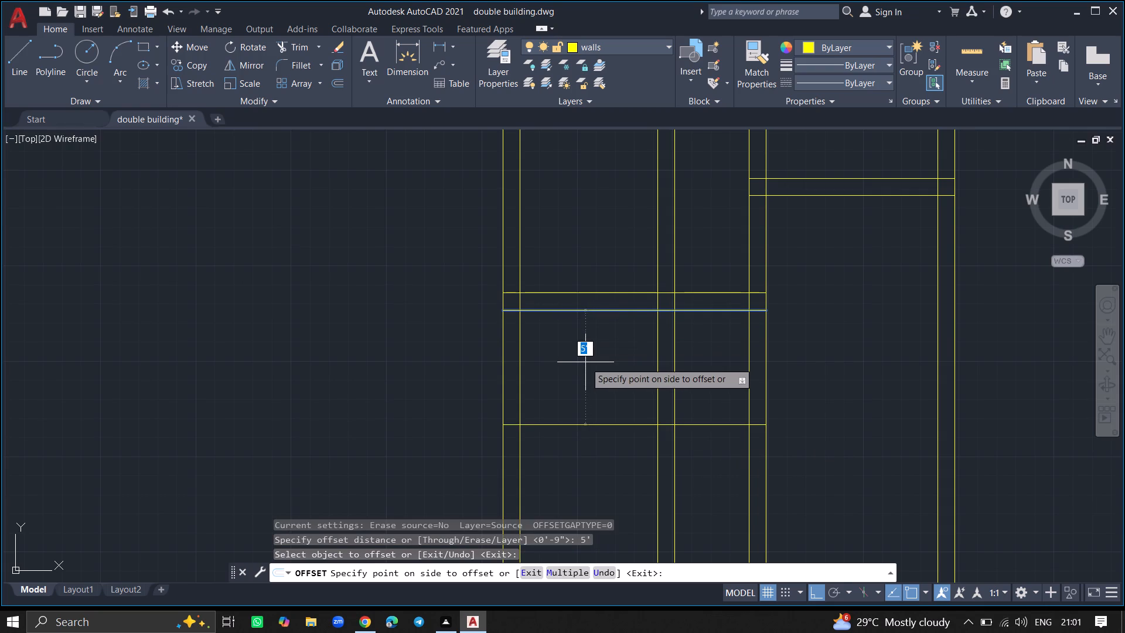
{"action": "left_click", "coordinate": [585, 362]}
{"action": "key", "text": "Return"}
Offset the third room's bottom line 9" downward to give its lower wall its thickness.
{"action": "type", "text": "OFF"}
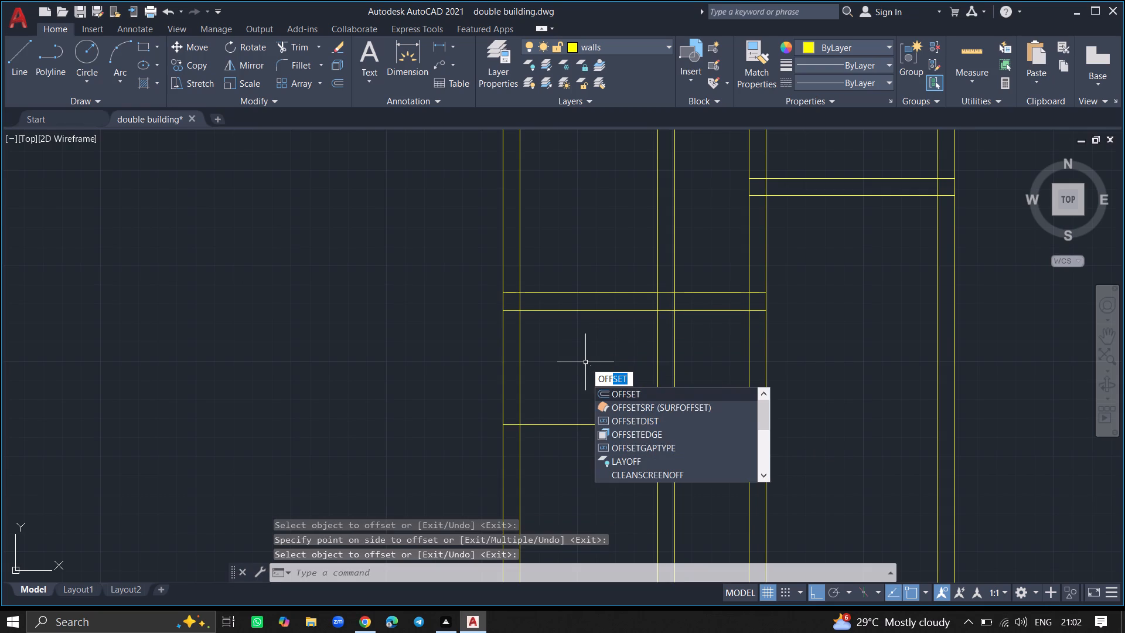
{"action": "left_click", "coordinate": [612, 396]}
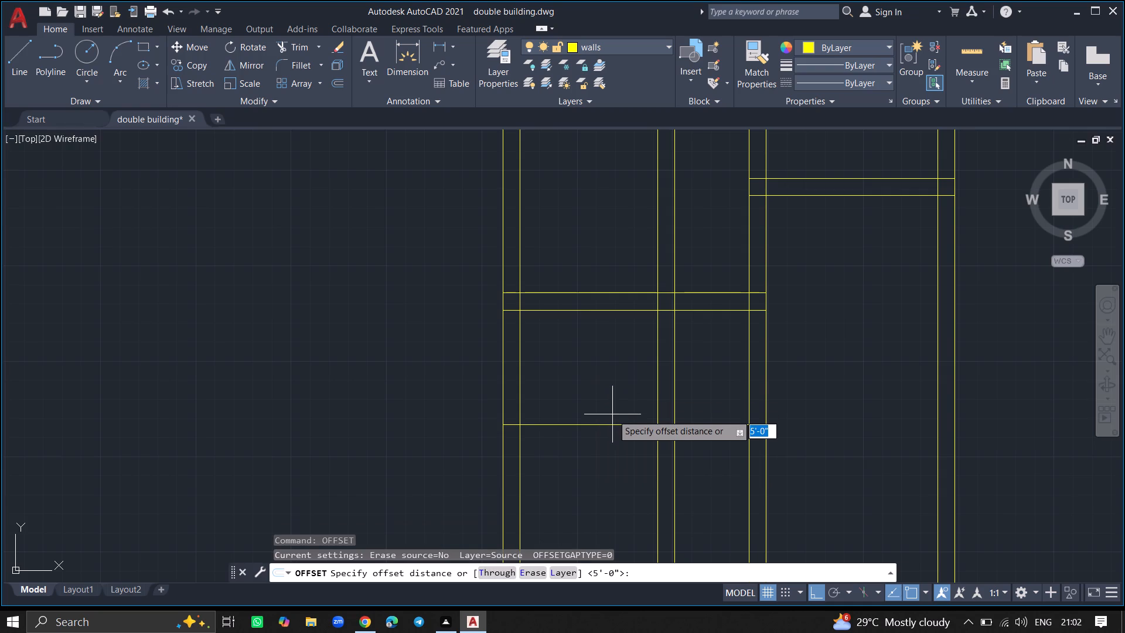
{"action": "type", "text": "9\""}
{"action": "key", "text": "Return"}
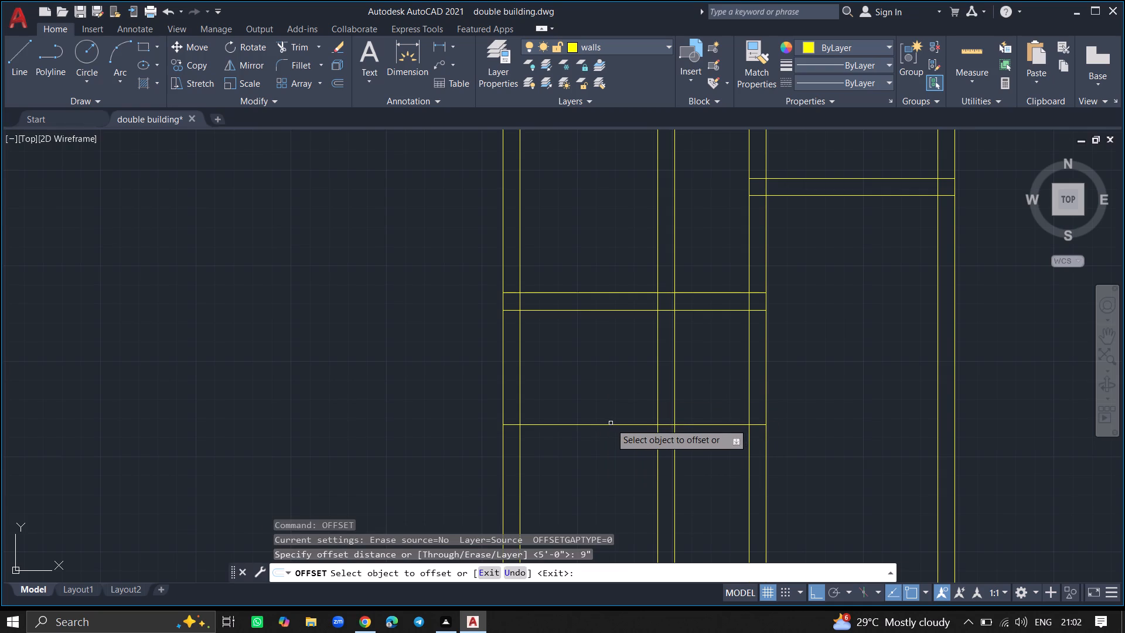
{"action": "left_click_drag", "start_coordinate": [609, 426], "coordinate": [608, 457]}
{"action": "left_click", "coordinate": [608, 457]}
{"action": "key", "text": "Return"}
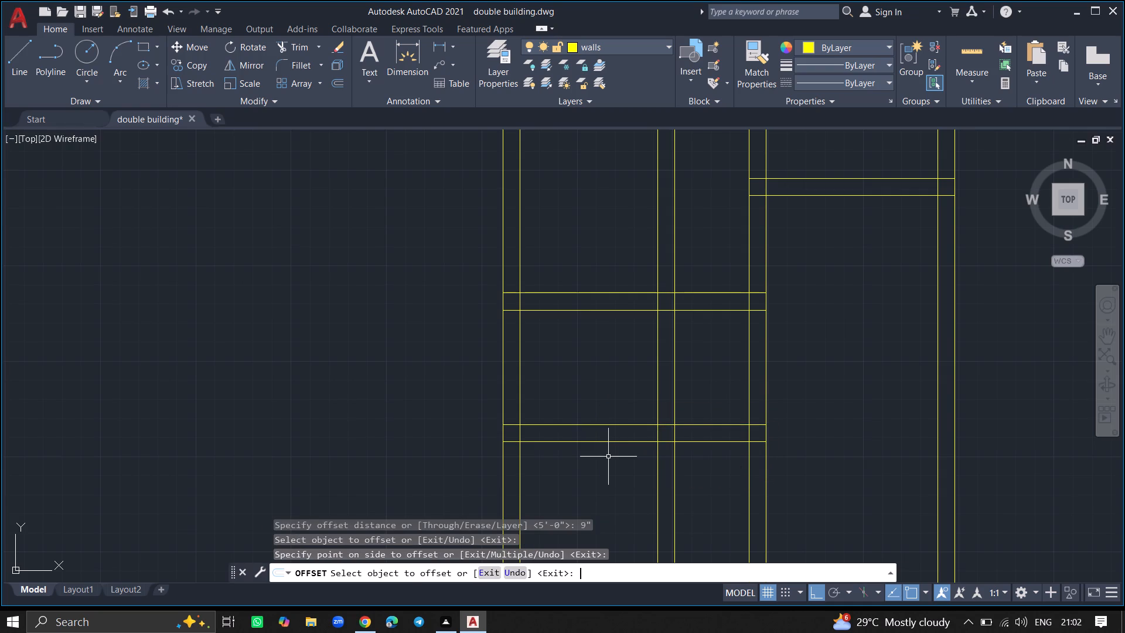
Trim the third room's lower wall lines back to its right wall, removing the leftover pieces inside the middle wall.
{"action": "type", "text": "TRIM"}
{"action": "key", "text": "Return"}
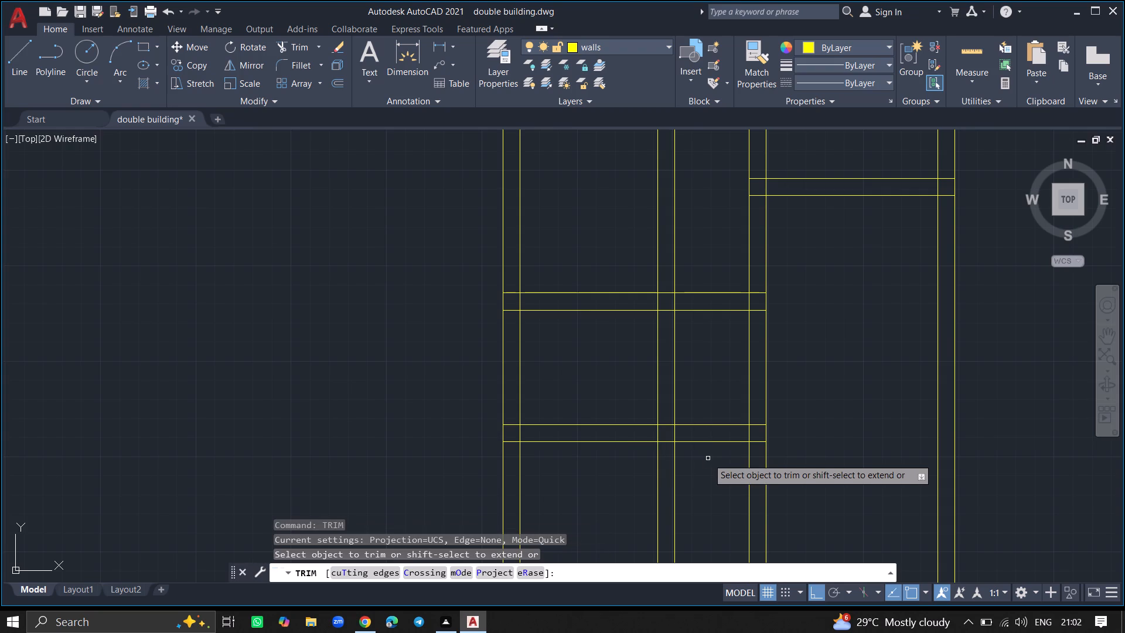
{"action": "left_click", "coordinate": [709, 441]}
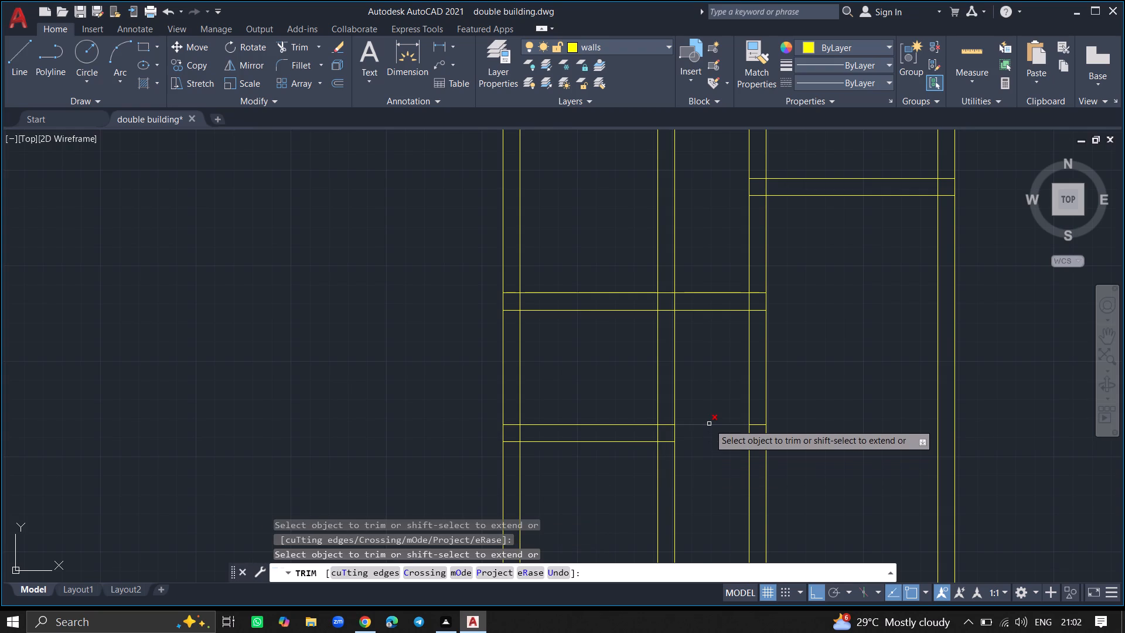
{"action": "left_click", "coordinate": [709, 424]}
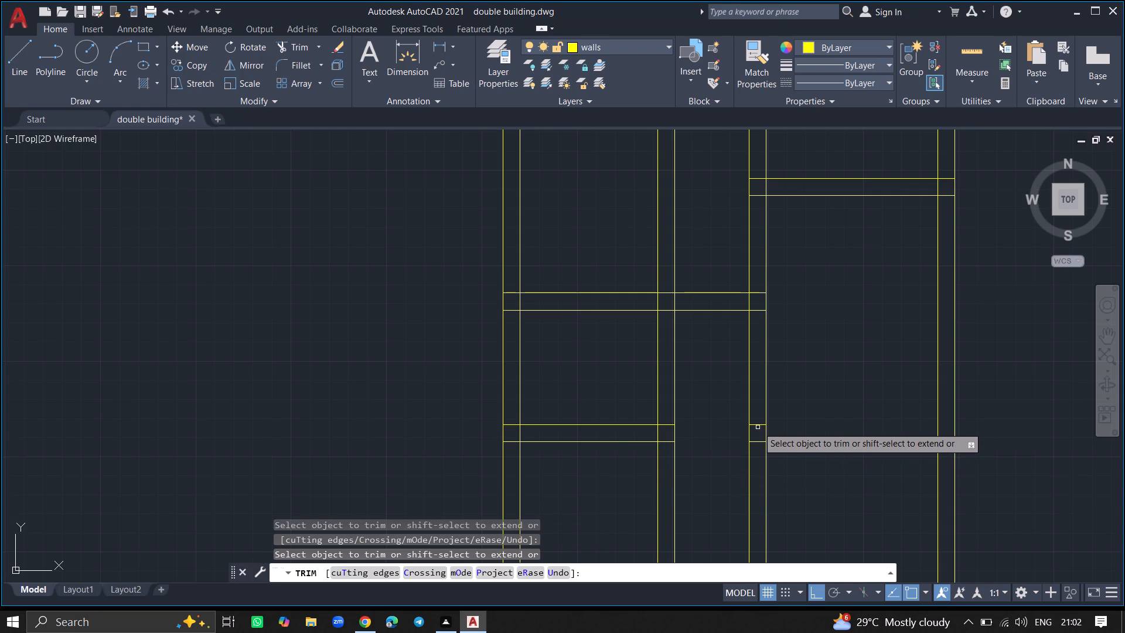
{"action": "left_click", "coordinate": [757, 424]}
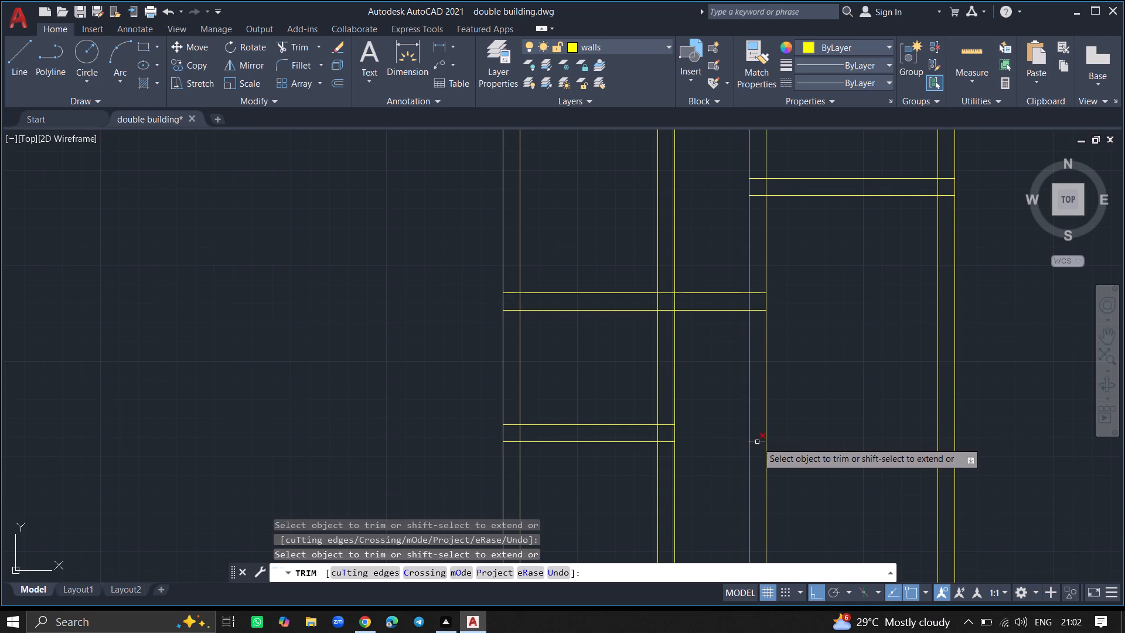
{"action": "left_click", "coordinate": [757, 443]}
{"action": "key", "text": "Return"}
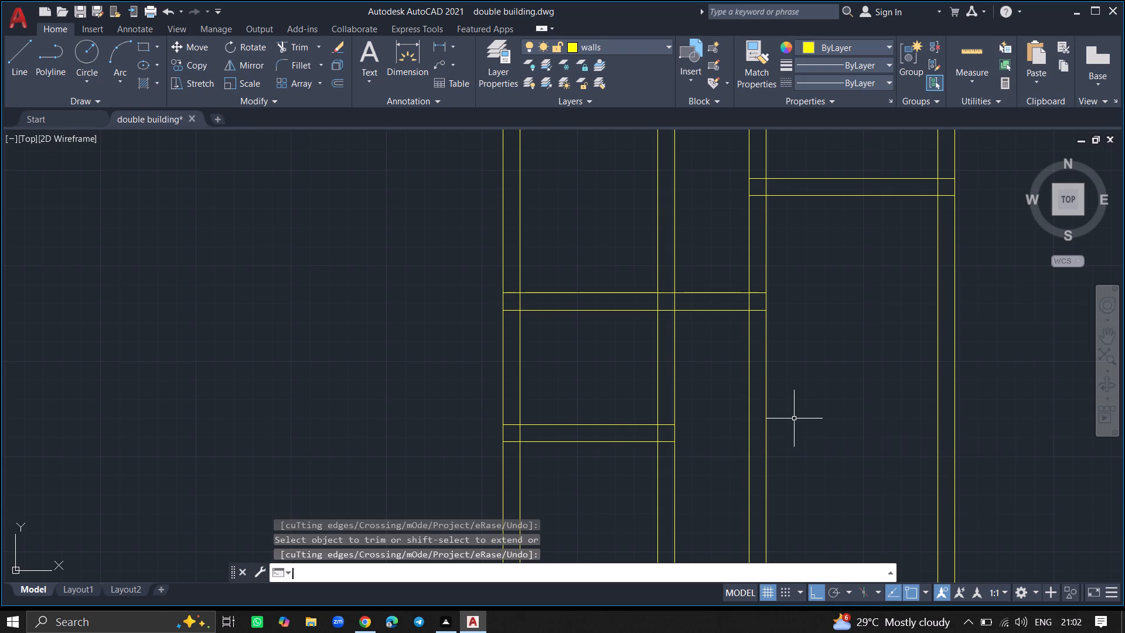
Trim the first room's lower wall lines beyond the third room's right wall, including the leftover pieces inside the middle wall.
{"action": "scroll", "coordinate": [794, 418], "scroll_direction": "down", "scroll_amount": 7, "text": "ctrl"}
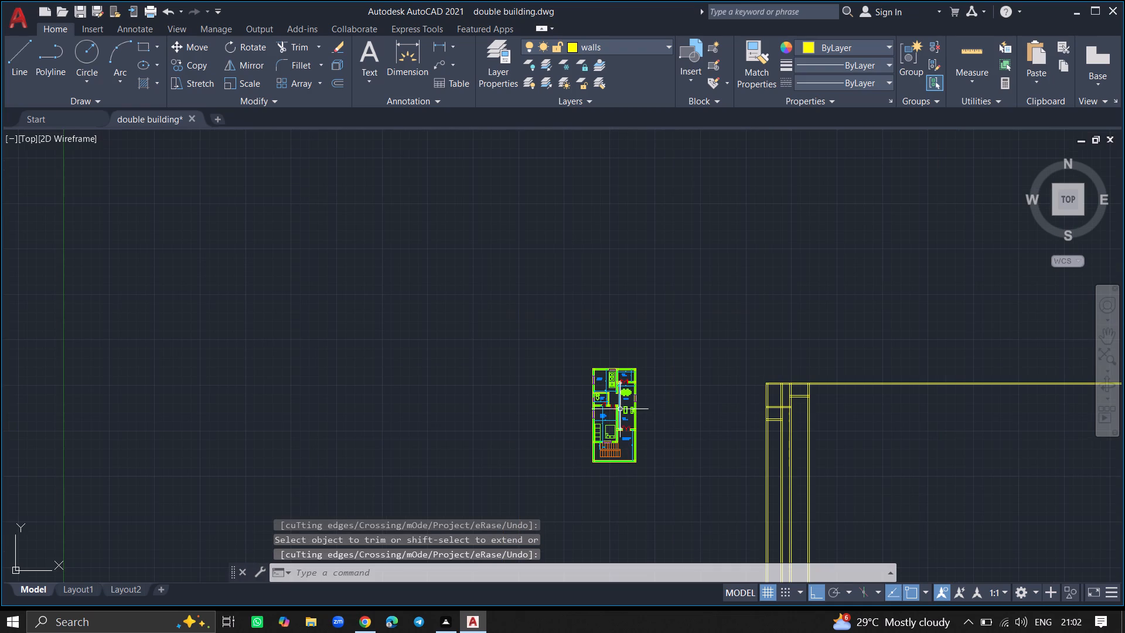
{"action": "scroll", "coordinate": [704, 419], "scroll_direction": "up", "scroll_amount": 1, "text": "ctrl"}
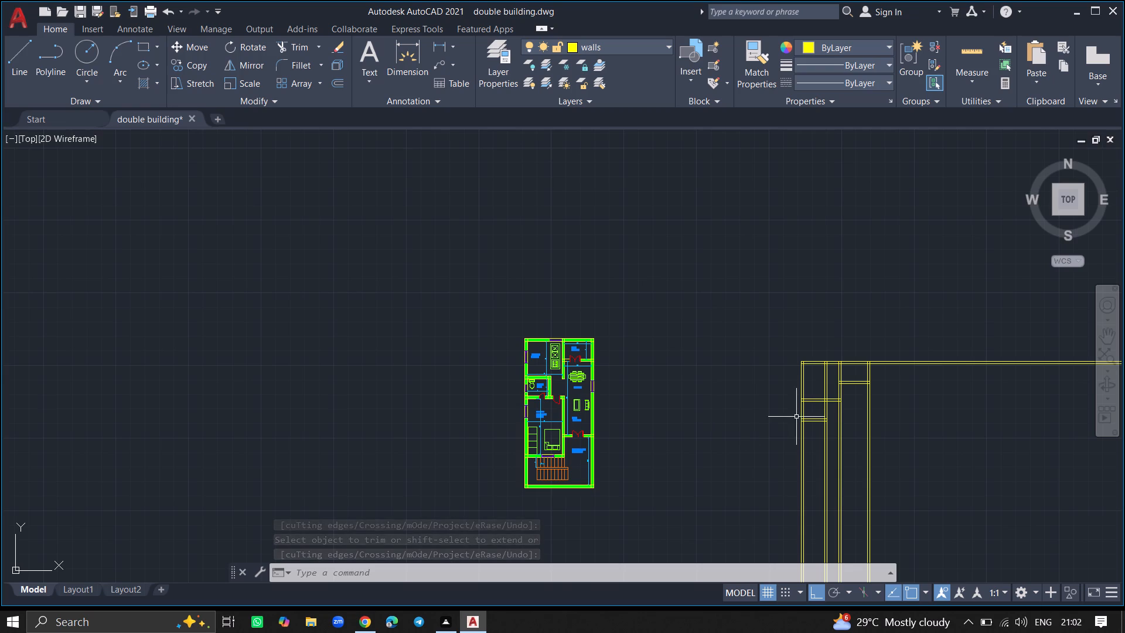
{"action": "scroll", "coordinate": [836, 413], "scroll_direction": "up", "scroll_amount": 4, "text": "ctrl"}
{"action": "type", "text": "TRIM"}
{"action": "key", "text": "Return"}
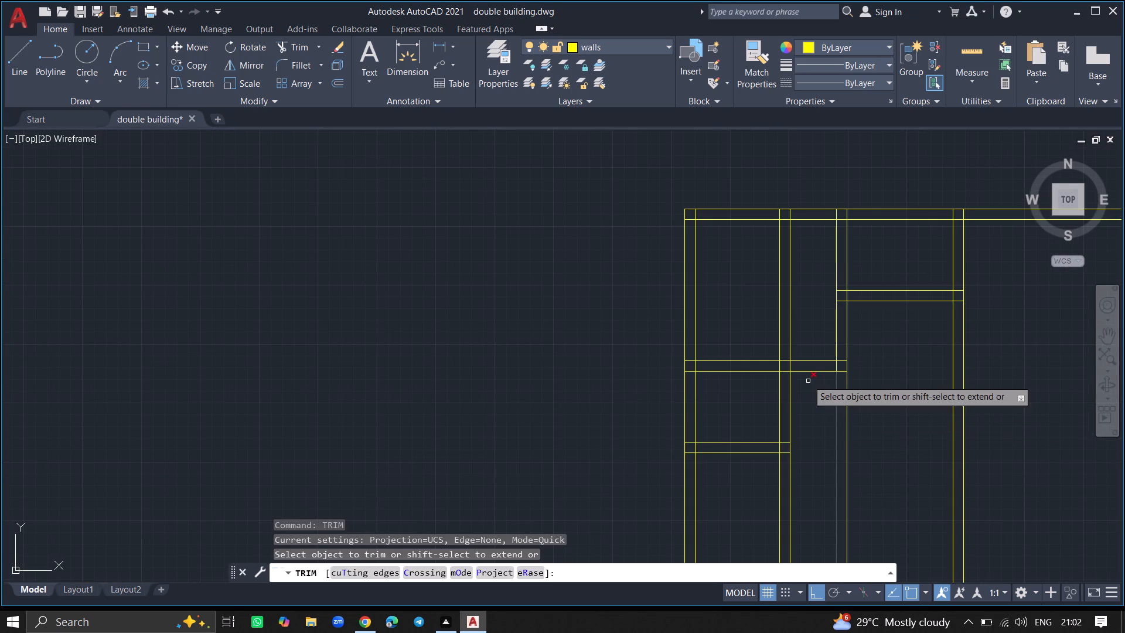
{"action": "left_click", "coordinate": [804, 370]}
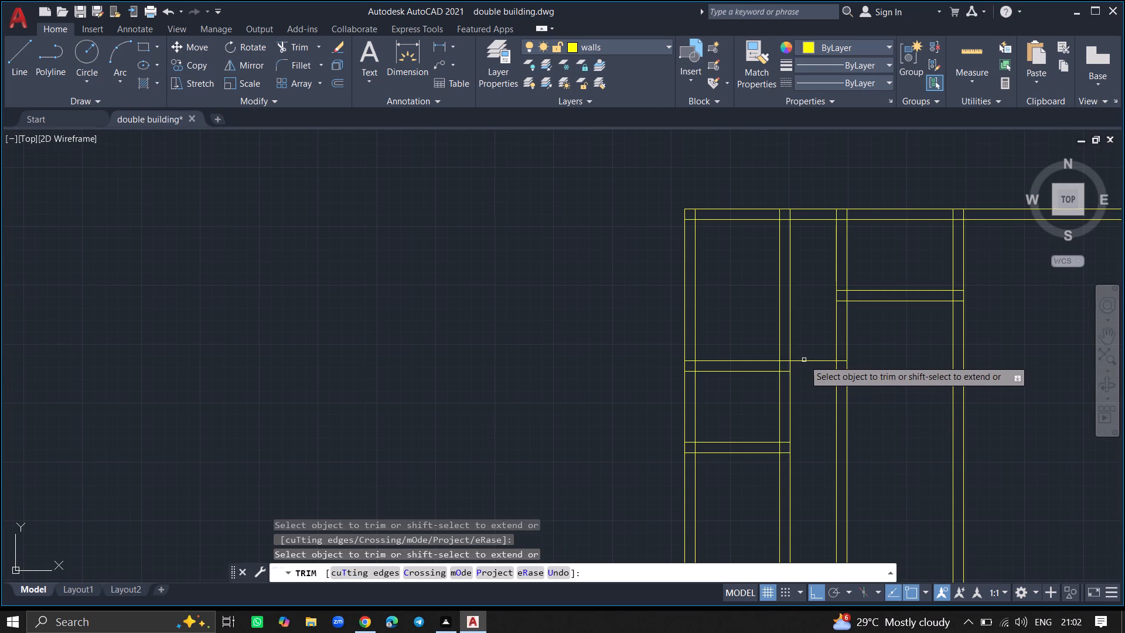
{"action": "left_click", "coordinate": [804, 362]}
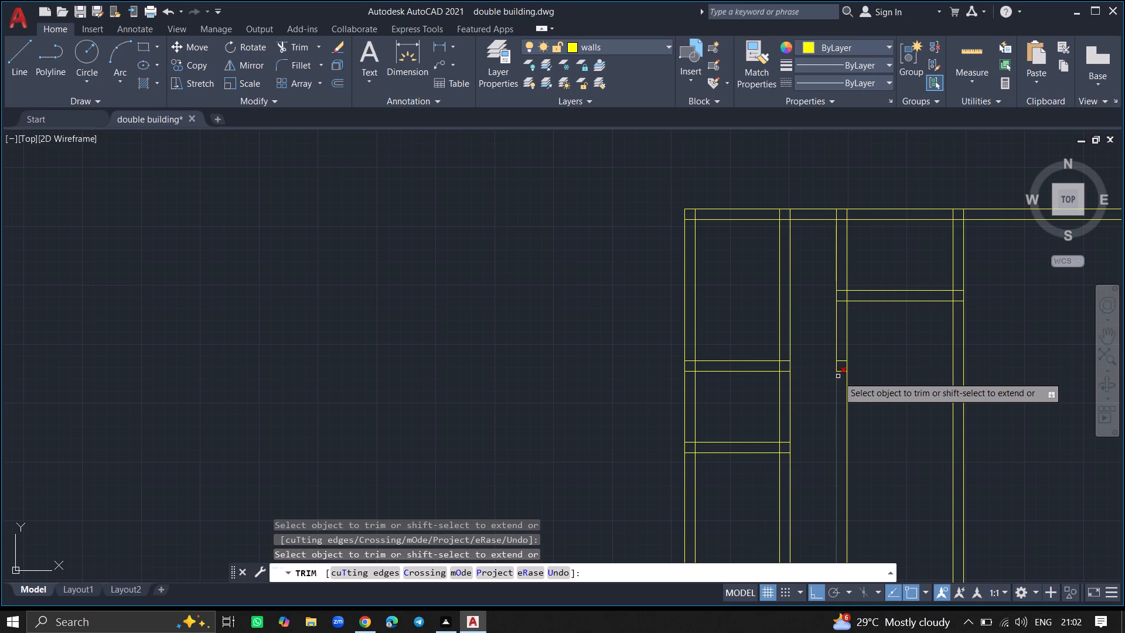
{"action": "left_click", "coordinate": [840, 373]}
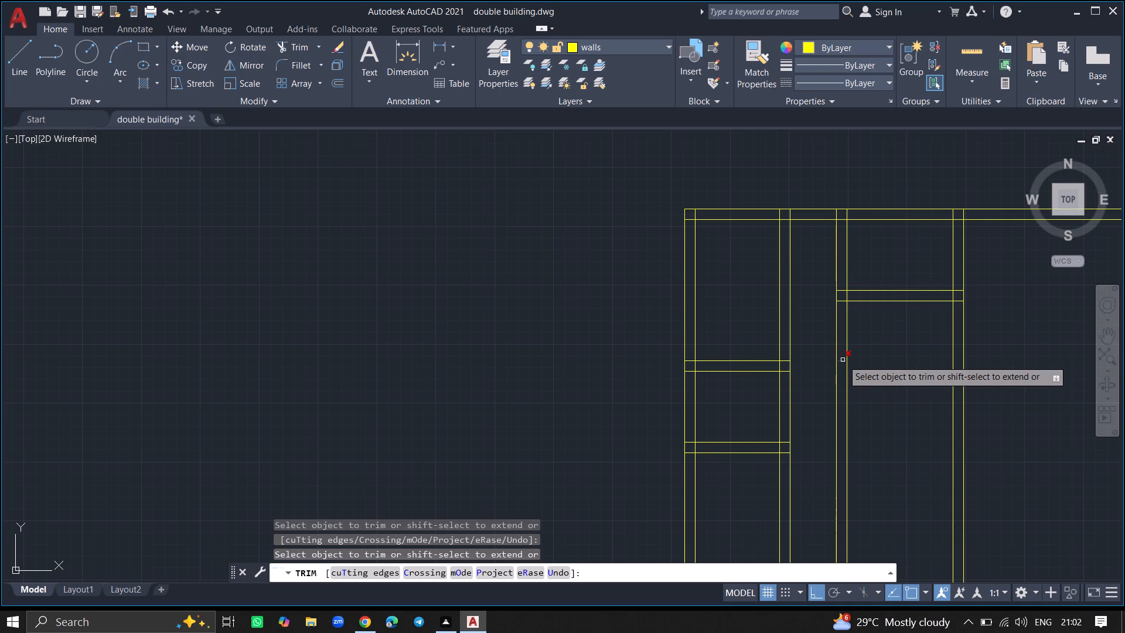
{"action": "double_click", "coordinate": [843, 360]}
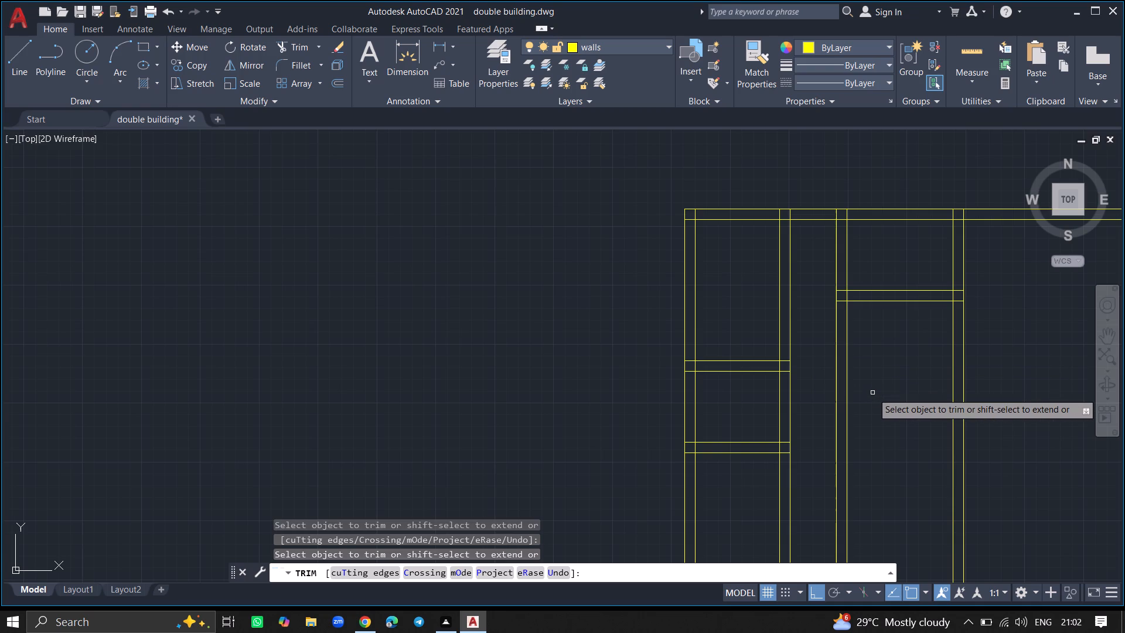
{"action": "key", "text": "Return"}
Extend both lines of the third room's lower wall across to the outer line of the middle wall.
{"action": "scroll", "coordinate": [872, 393], "scroll_direction": "down", "scroll_amount": 2, "text": "ctrl"}
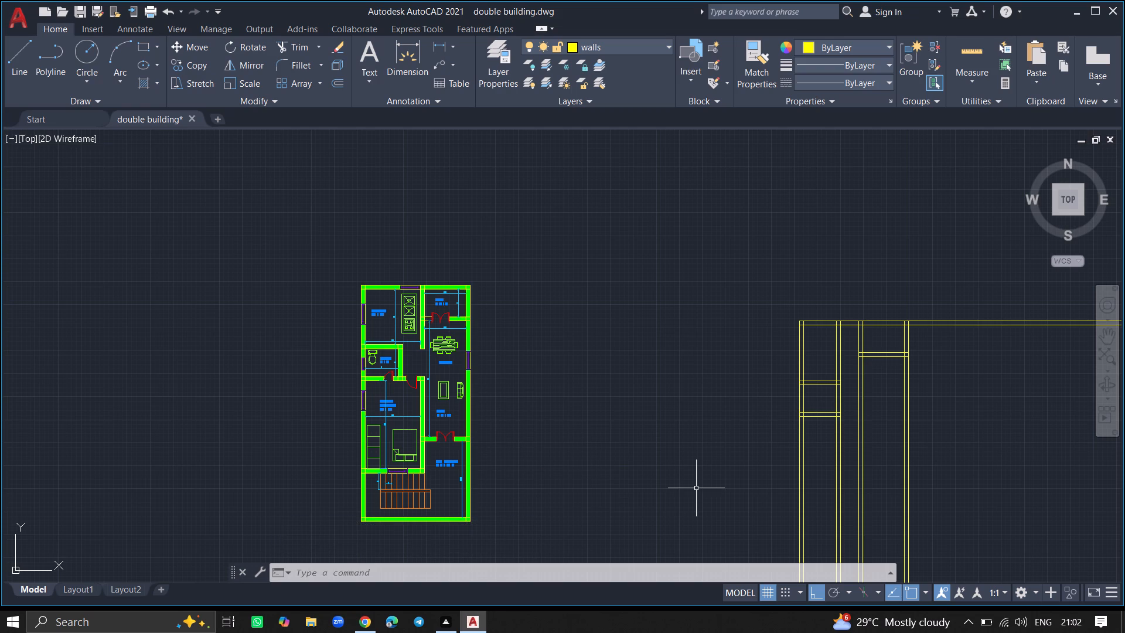
{"action": "type", "text": "EX"}
{"action": "key", "text": "Return"}
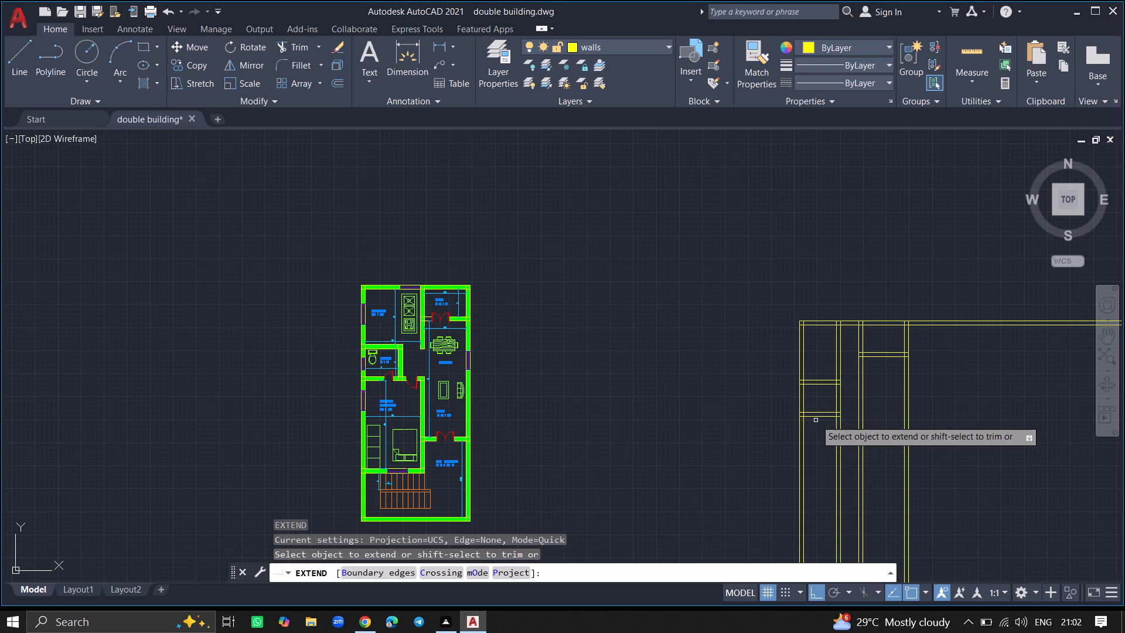
{"action": "left_click", "coordinate": [830, 416]}
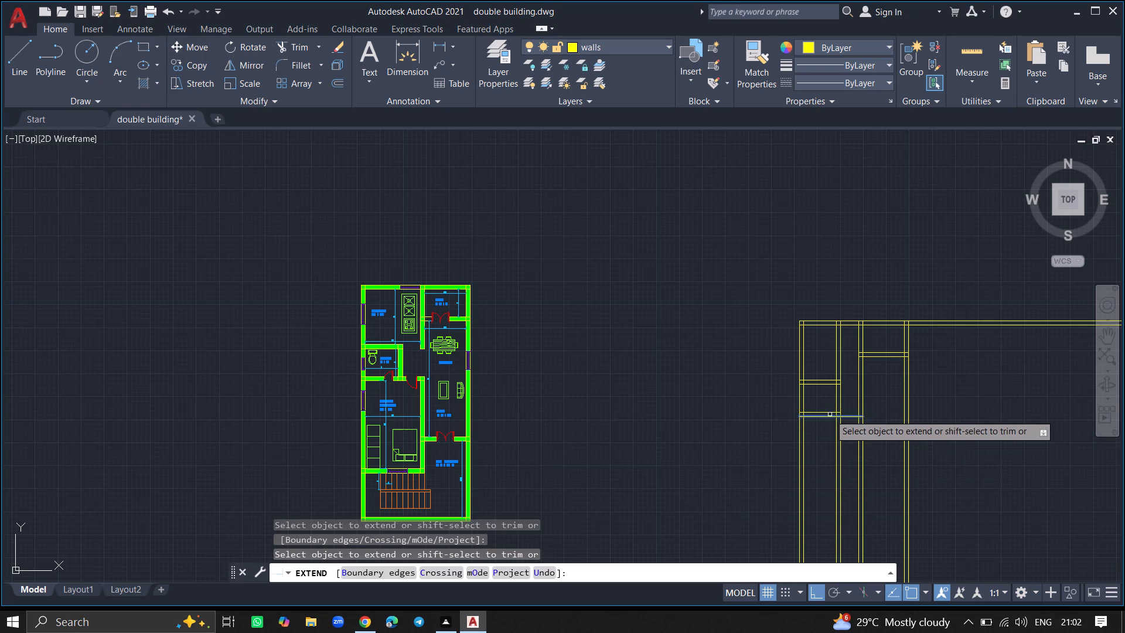
{"action": "left_click", "coordinate": [830, 413]}
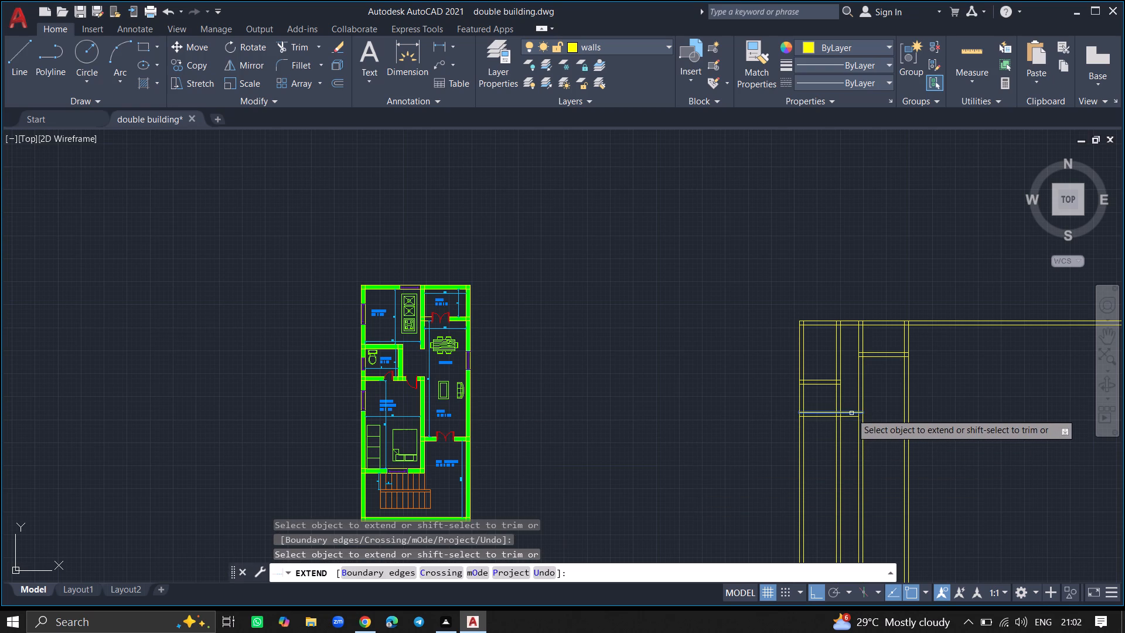
{"action": "left_click", "coordinate": [851, 413]}
{"action": "left_click", "coordinate": [851, 418]}
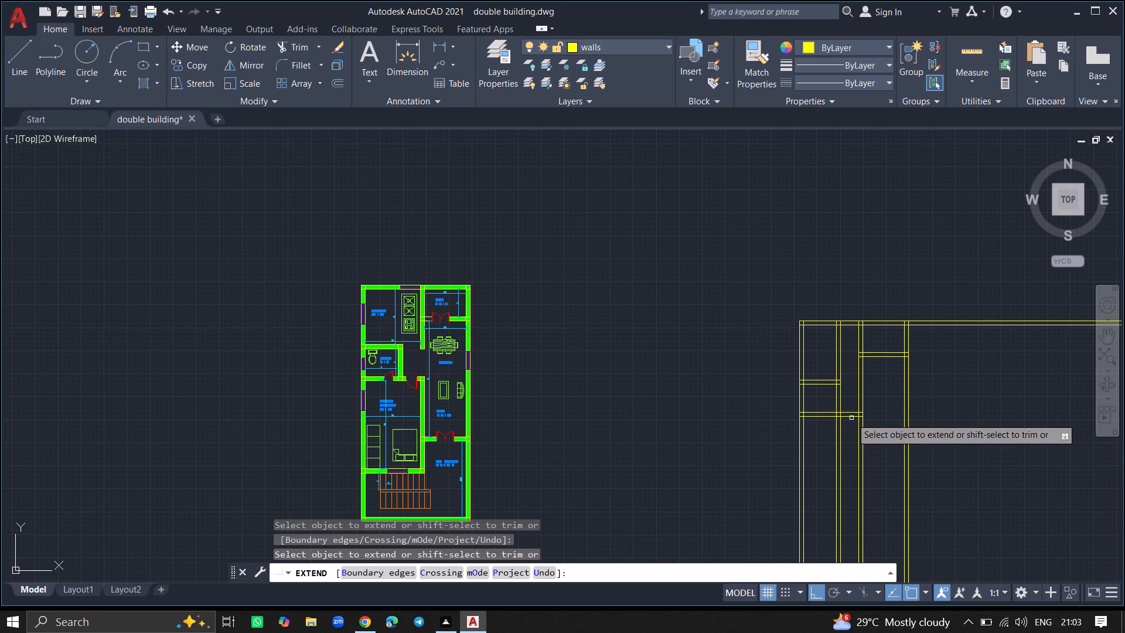
{"action": "key", "text": "Return"}
Trim both middle wall lines between the second room's lower wall and the third room's lower wall to open the passage.
{"action": "type", "text": "TRIM"}
{"action": "key", "text": "Return"}
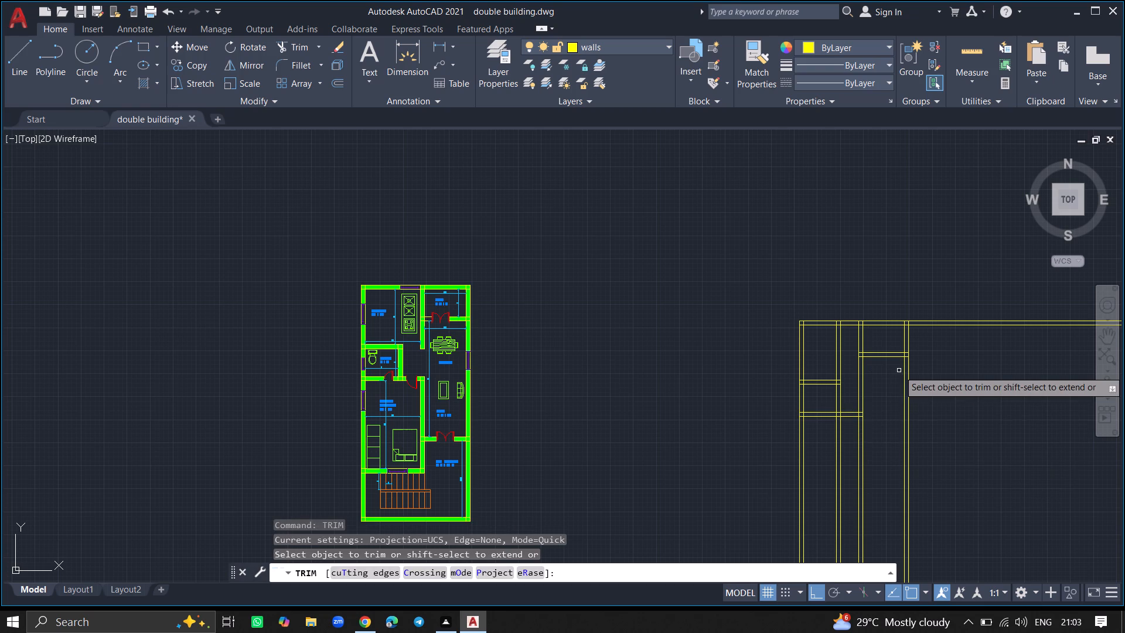
{"action": "scroll", "coordinate": [853, 389], "scroll_direction": "up", "scroll_amount": 2, "text": "ctrl"}
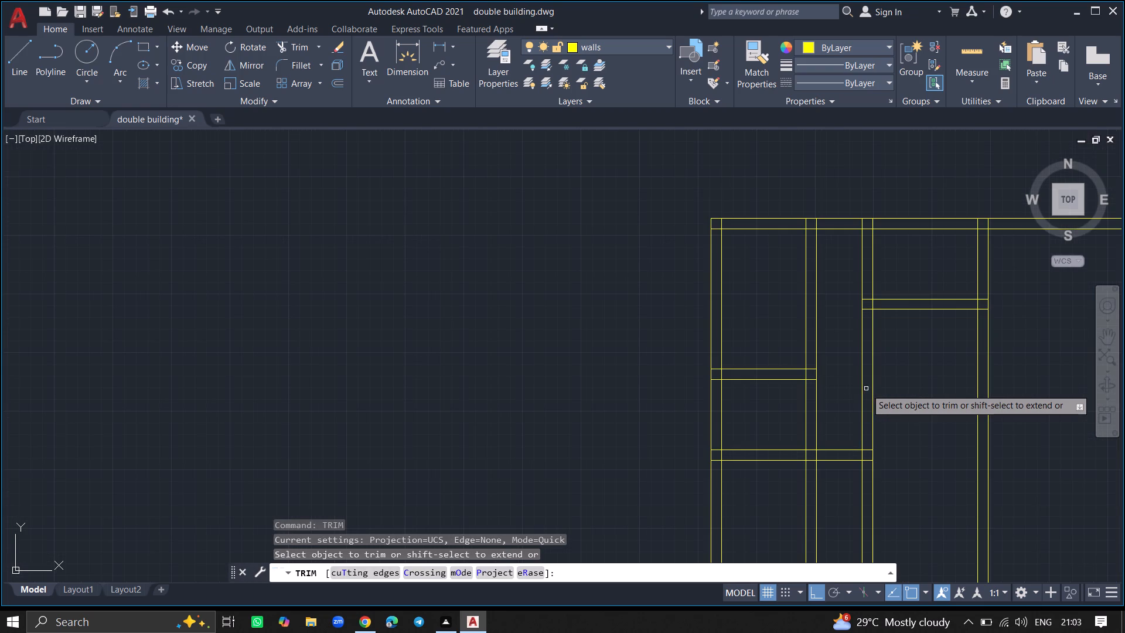
{"action": "left_click", "coordinate": [862, 389]}
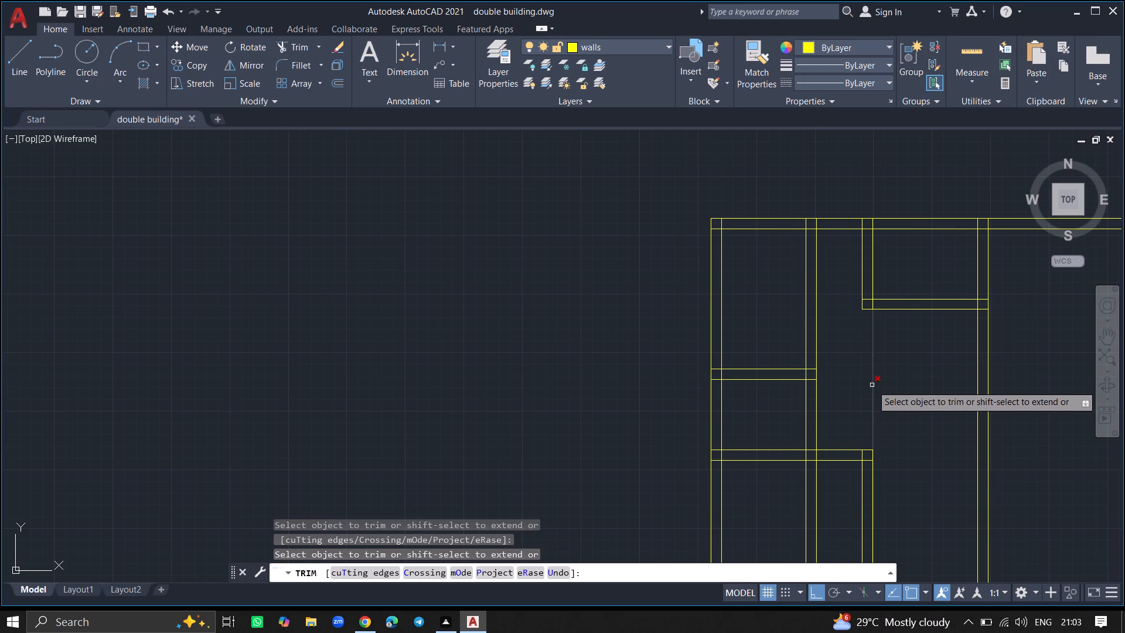
{"action": "left_click", "coordinate": [873, 385]}
{"action": "key", "text": "Return"}
Trim away both lines of the third room's right wall below its lower wall.
{"action": "scroll", "coordinate": [873, 385], "scroll_direction": "down", "scroll_amount": 2, "text": "ctrl"}
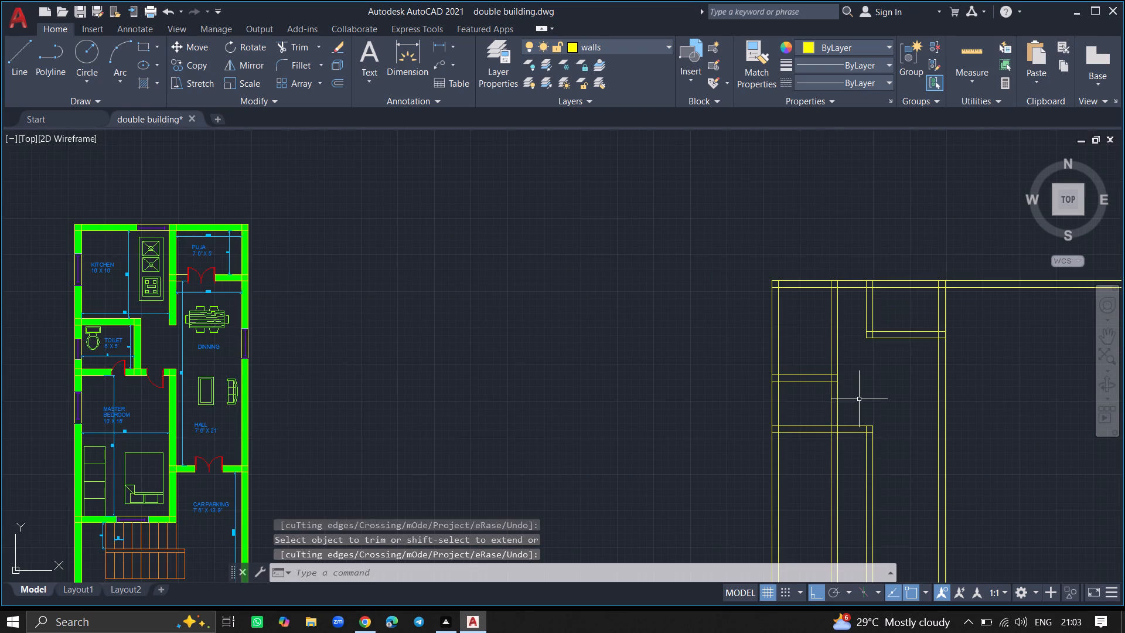
{"action": "type", "text": "TRIM"}
{"action": "key", "text": "Return"}
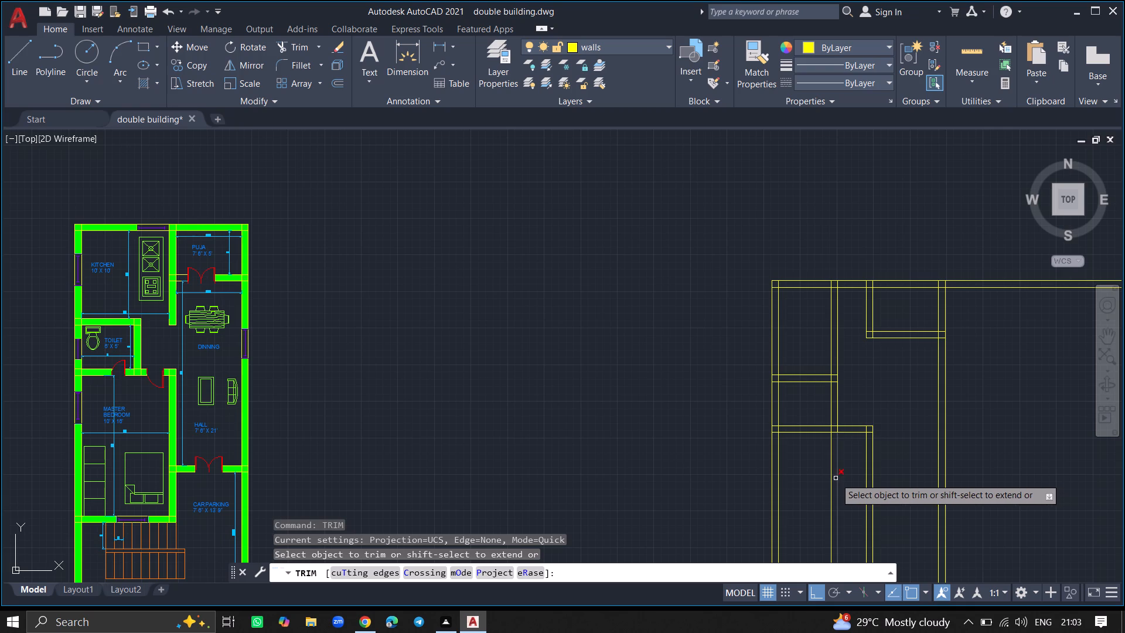
{"action": "left_click", "coordinate": [835, 478]}
{"action": "left_click", "coordinate": [841, 478]}
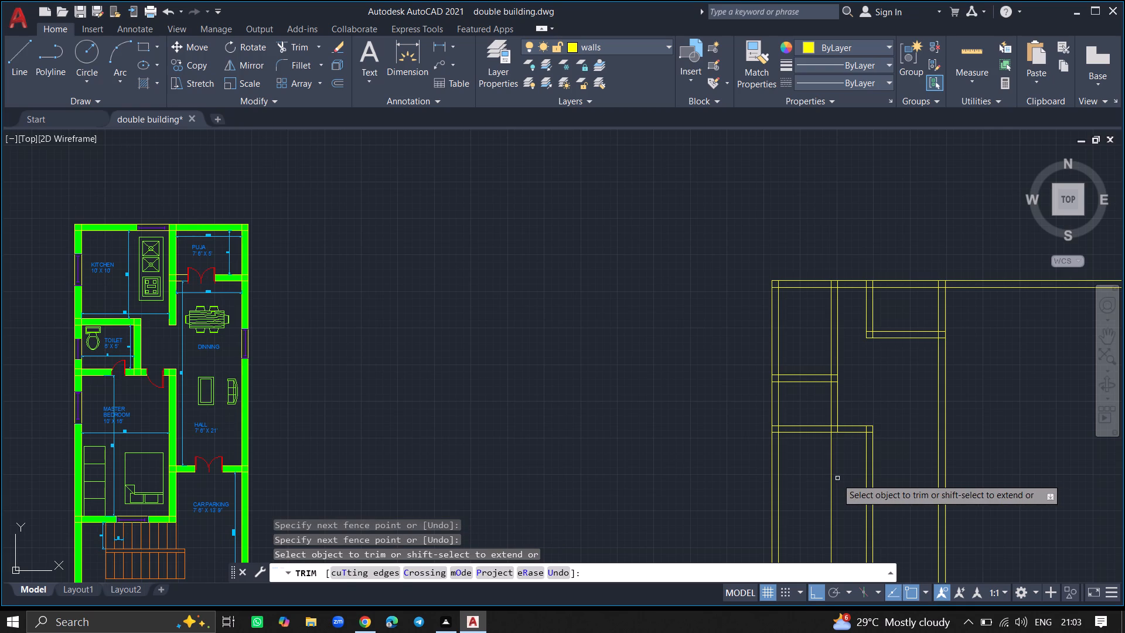
{"action": "left_click", "coordinate": [830, 478]}
{"action": "key", "text": "Return"}
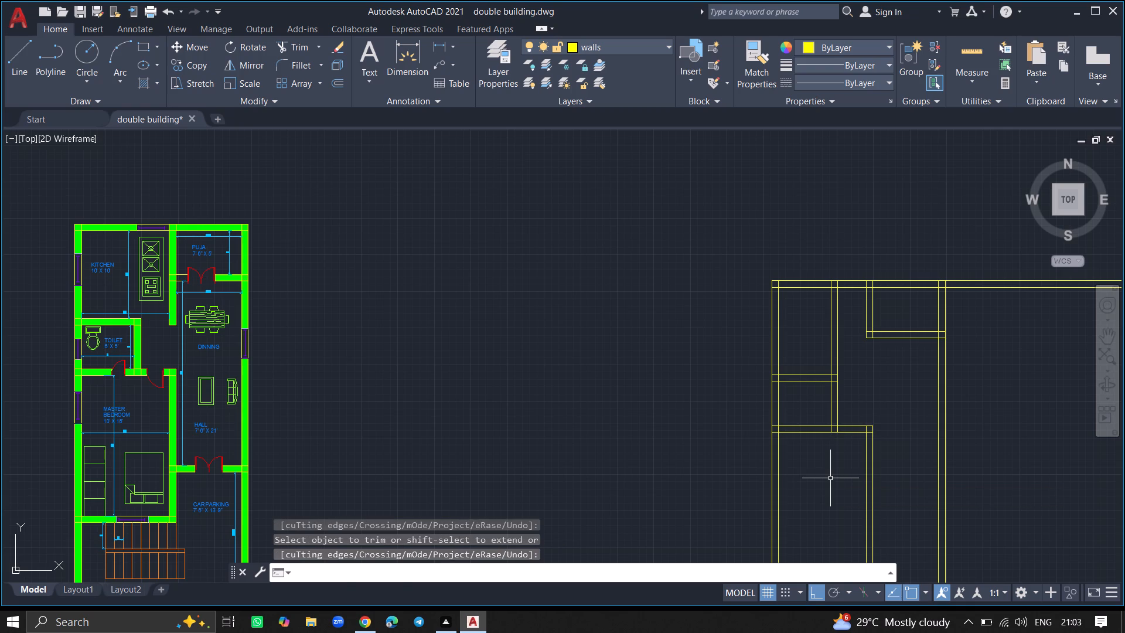
Offset the lower line of the third room's lower wall 16' downward to set the fourth room's length.
{"action": "scroll", "coordinate": [830, 478], "scroll_direction": "down", "scroll_amount": 3, "text": "ctrl"}
{"action": "scroll", "coordinate": [830, 491], "scroll_direction": "up", "scroll_amount": 5, "text": "ctrl"}
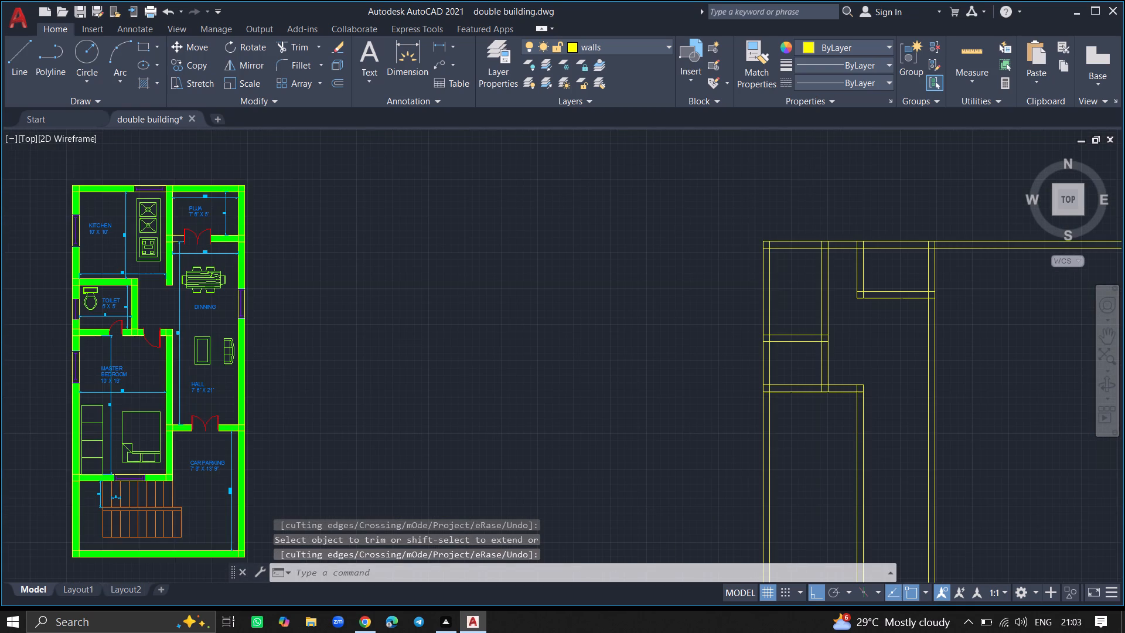
{"action": "scroll", "coordinate": [830, 491], "scroll_direction": "down", "scroll_amount": 1, "text": "ctrl"}
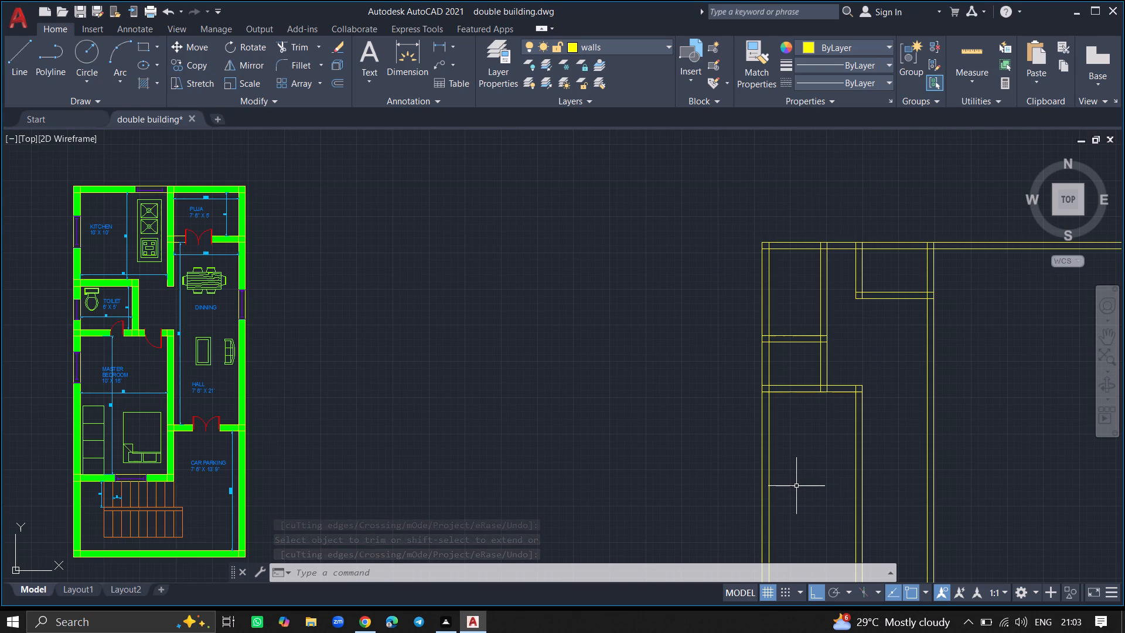
{"action": "key", "text": "o"}
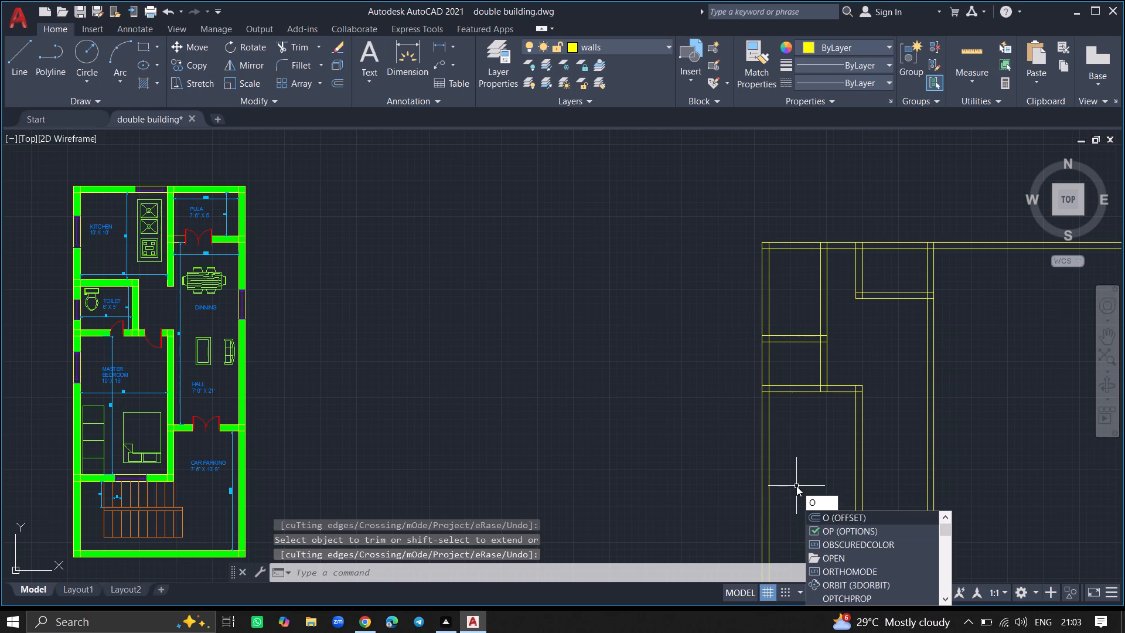
{"action": "key", "text": "Escape"}
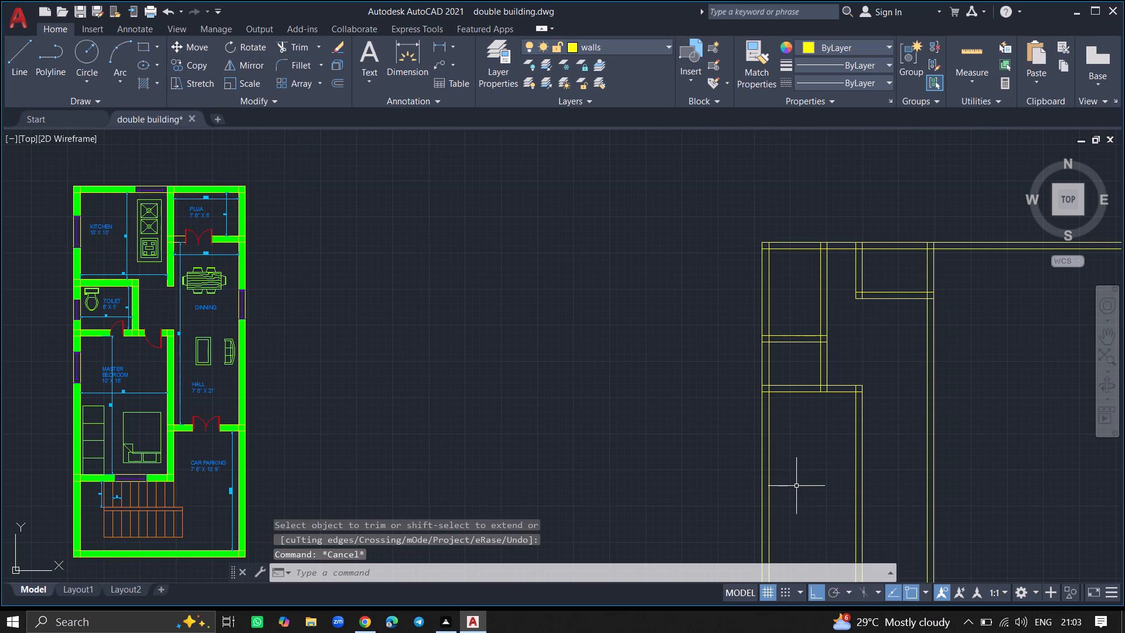
{"action": "type", "text": "OFFSET"}
{"action": "key", "text": "Return"}
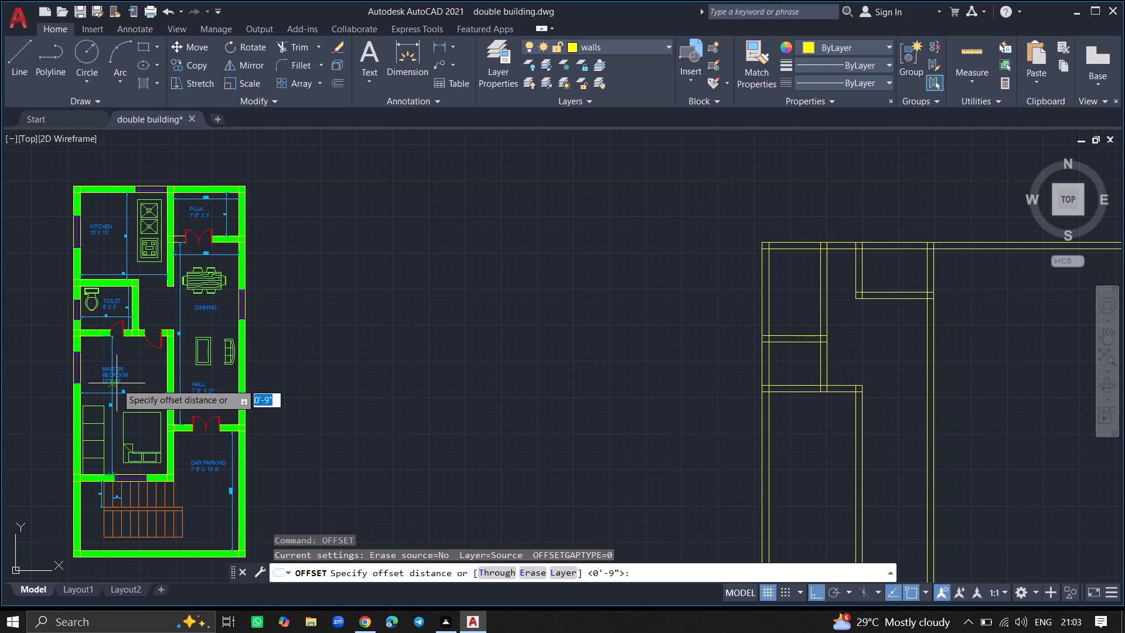
{"action": "scroll", "coordinate": [117, 383], "scroll_direction": "up", "scroll_amount": 4, "text": "ctrl"}
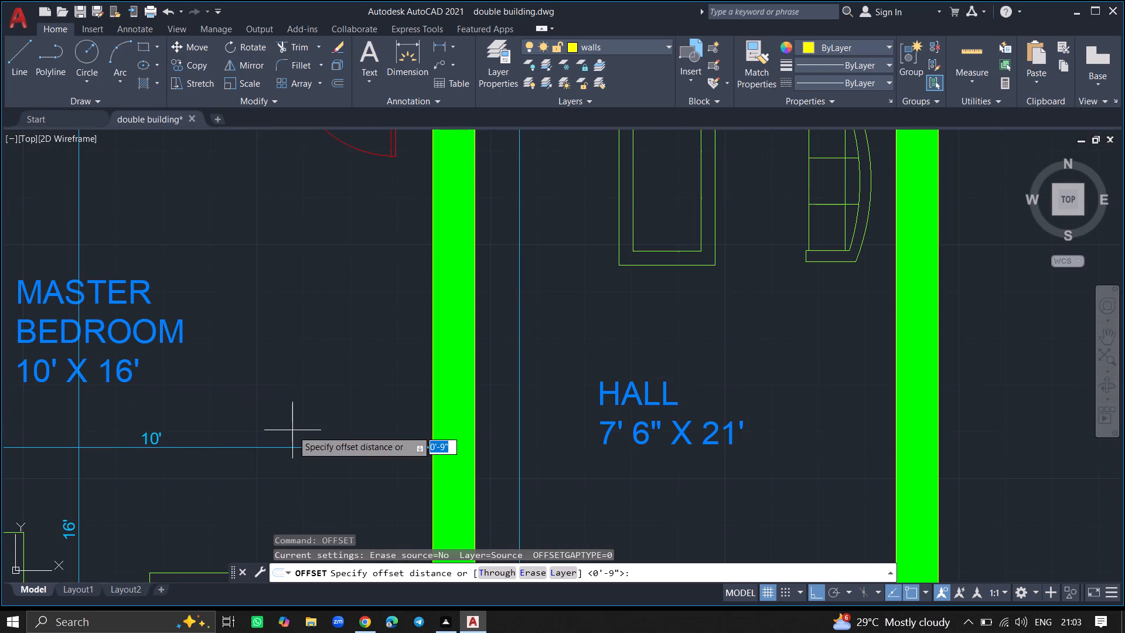
{"action": "scroll", "coordinate": [292, 430], "scroll_direction": "down", "scroll_amount": 8, "text": "ctrl"}
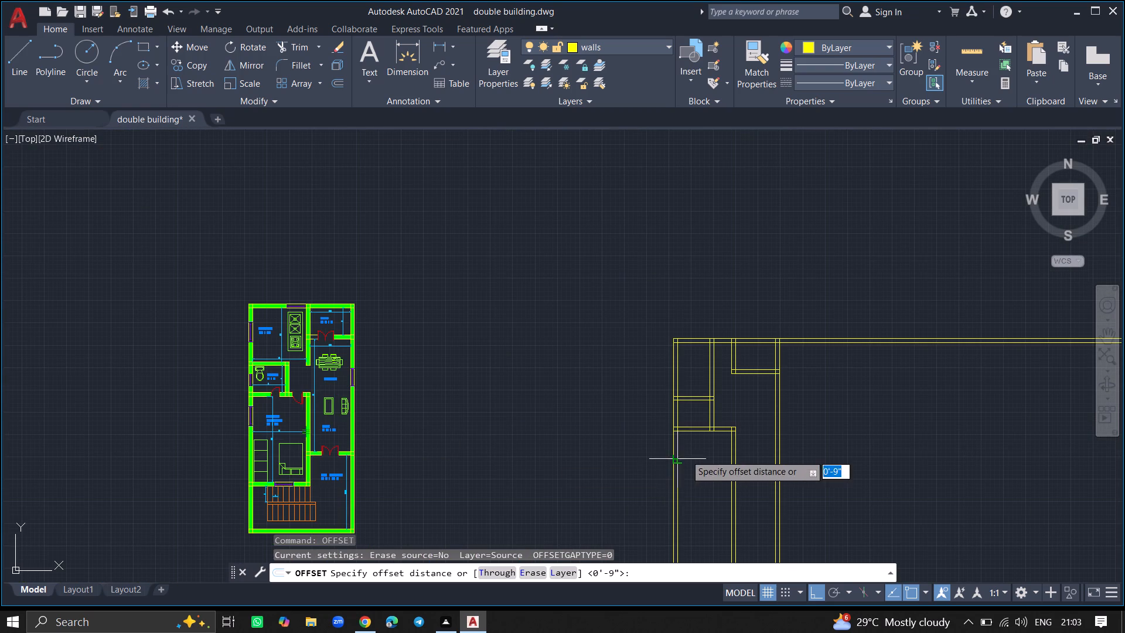
{"action": "type", "text": "16'"}
{"action": "key", "text": "Return"}
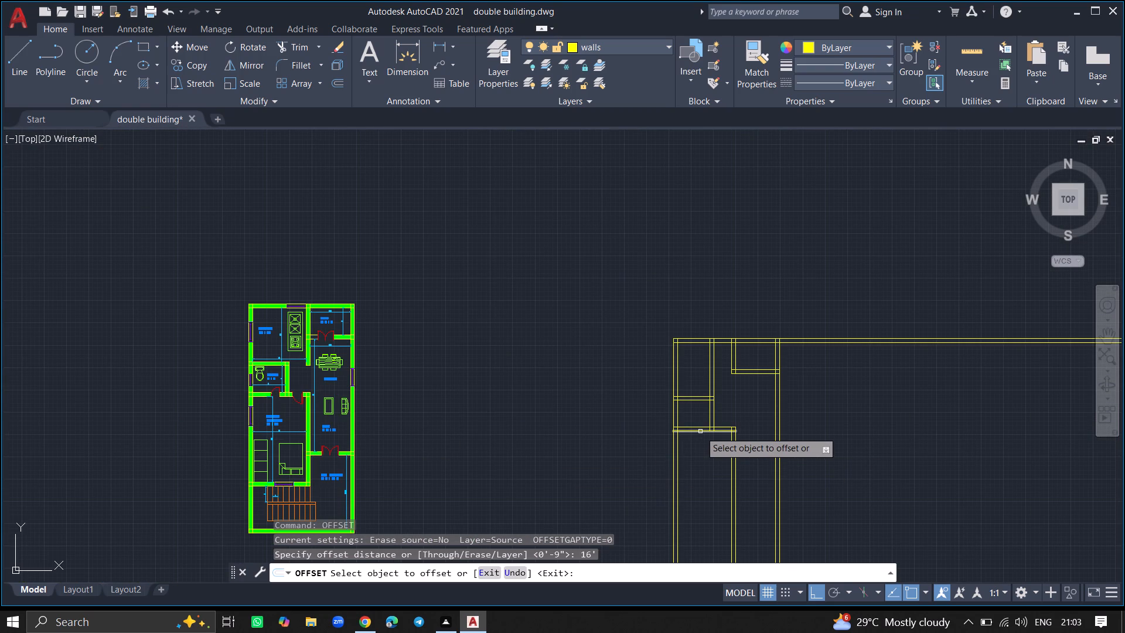
{"action": "left_click", "coordinate": [700, 431]}
{"action": "left_click", "coordinate": [700, 489]}
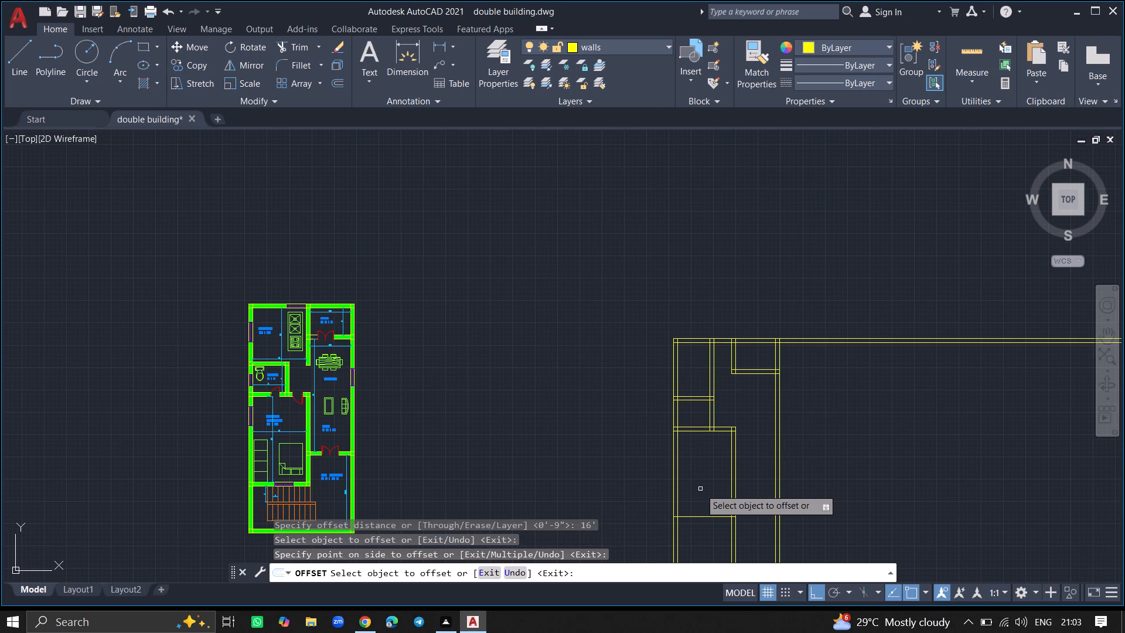
{"action": "key", "text": "Return"}
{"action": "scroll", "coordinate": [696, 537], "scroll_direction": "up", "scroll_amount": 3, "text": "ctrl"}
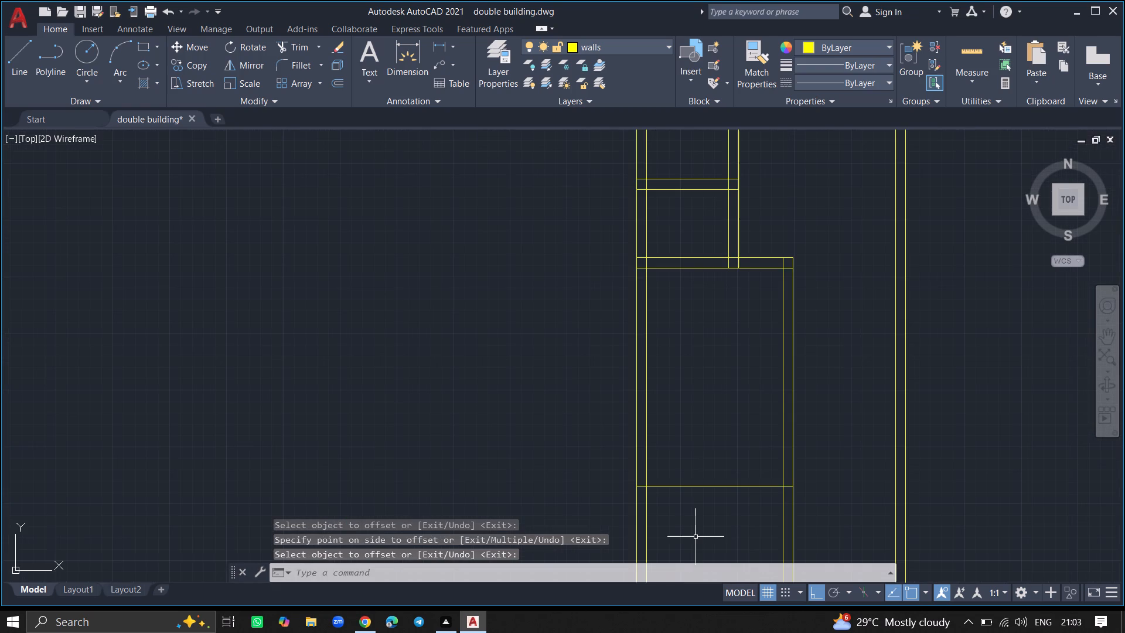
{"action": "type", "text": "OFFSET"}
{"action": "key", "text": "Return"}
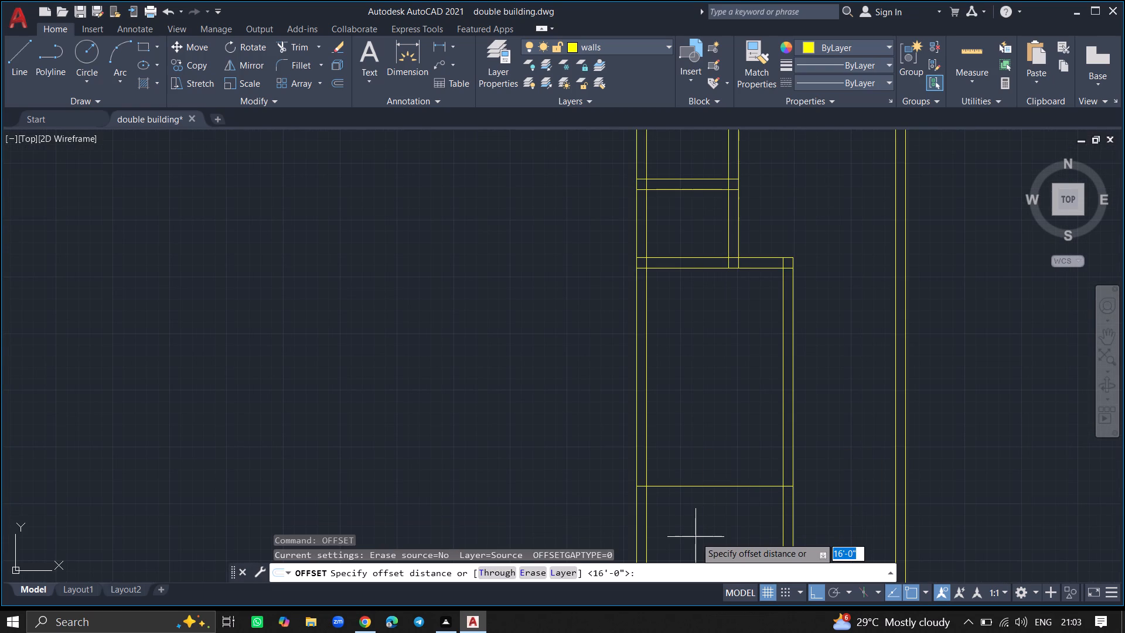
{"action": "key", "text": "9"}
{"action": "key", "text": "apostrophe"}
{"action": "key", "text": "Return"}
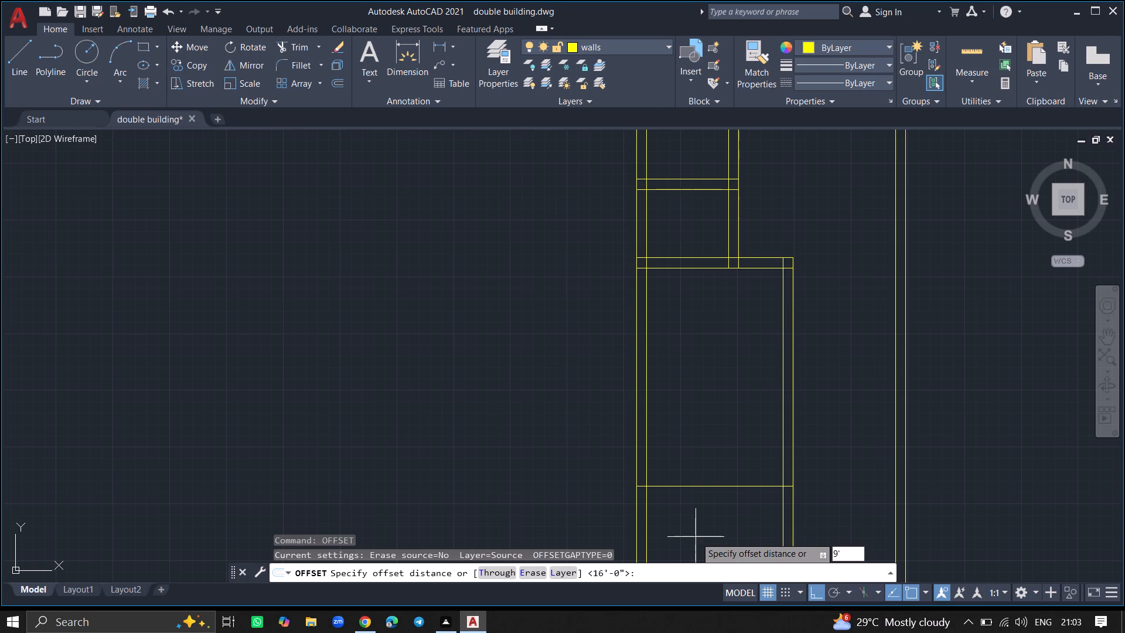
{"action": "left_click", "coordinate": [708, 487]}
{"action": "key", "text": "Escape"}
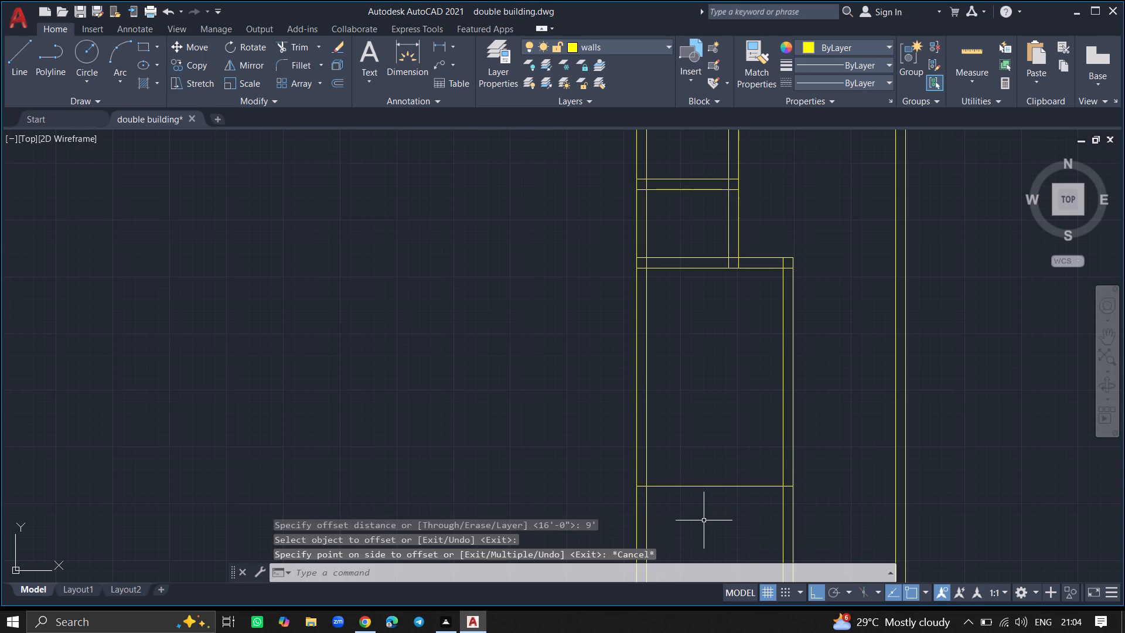
Offset the fourth room's new bottom line 9" downward to form its lower wall.
{"action": "type", "text": "OFFSET"}
{"action": "key", "text": "Return"}
{"action": "type", "text": "9\""}
{"action": "key", "text": "Return"}
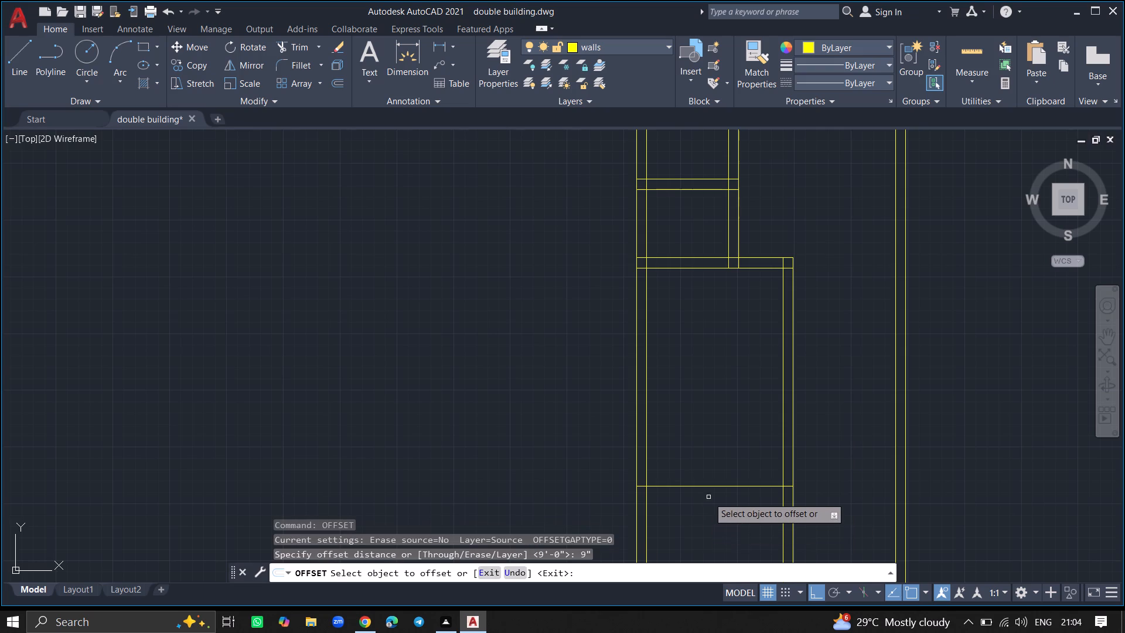
{"action": "left_click_drag", "start_coordinate": [711, 485], "coordinate": [711, 499]}
{"action": "left_click", "coordinate": [711, 499]}
{"action": "key", "text": "Return"}
Trim away both lines of the middle wall below the fourth room's lower wall.
{"action": "scroll", "coordinate": [711, 499], "scroll_direction": "down", "scroll_amount": 4, "text": "ctrl"}
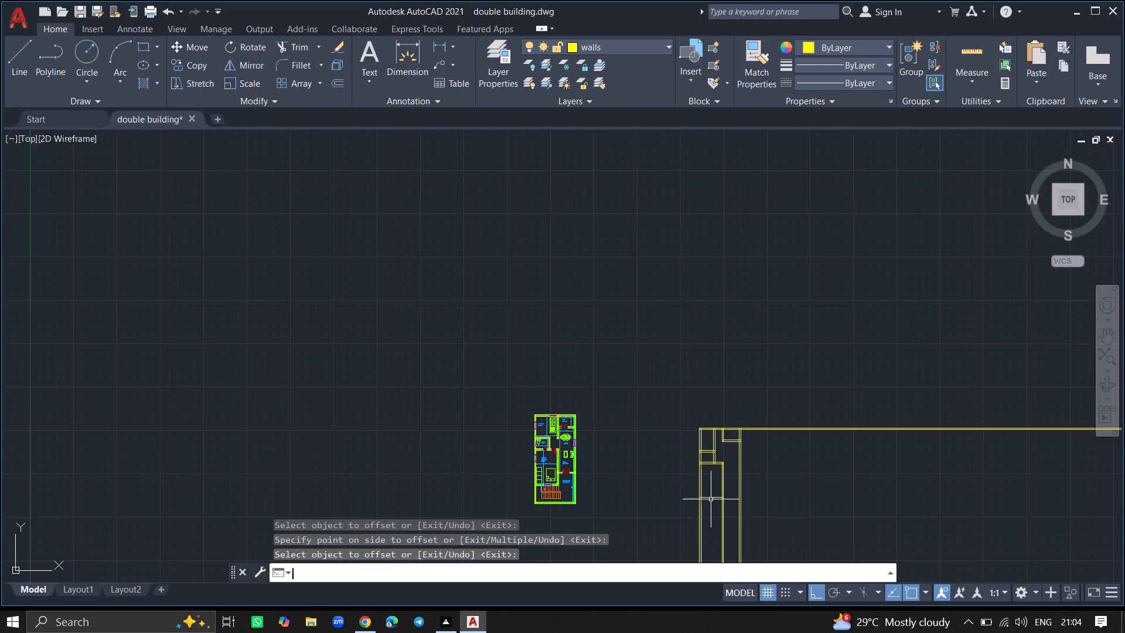
{"action": "scroll", "coordinate": [721, 537], "scroll_direction": "up", "scroll_amount": 4, "text": "ctrl"}
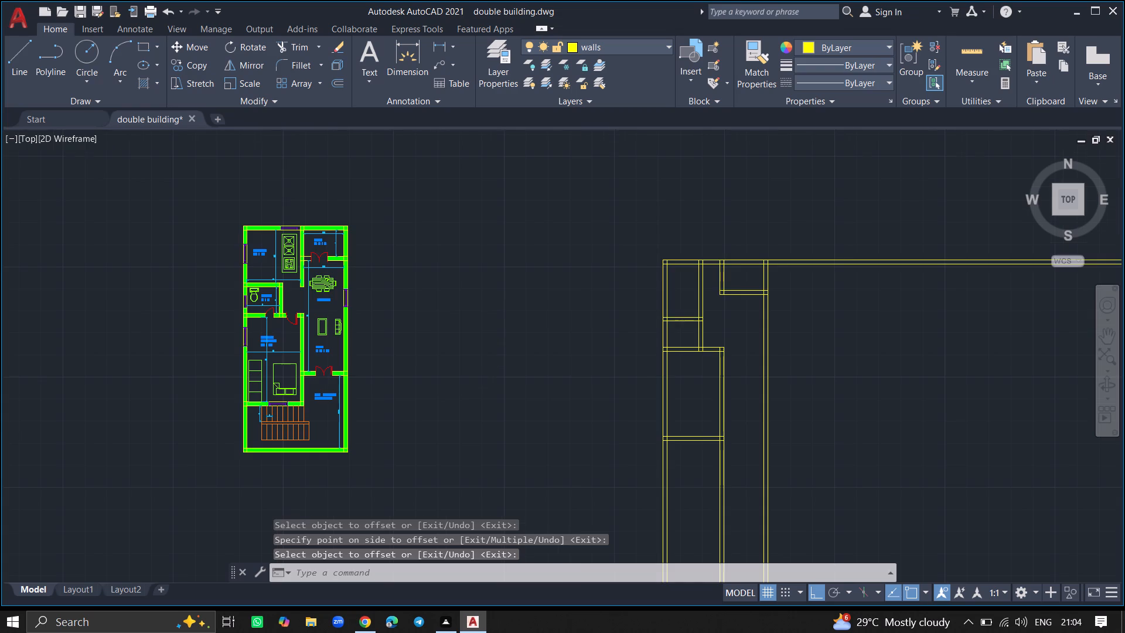
{"action": "scroll", "coordinate": [738, 515], "scroll_direction": "down", "scroll_amount": 1, "text": "ctrl"}
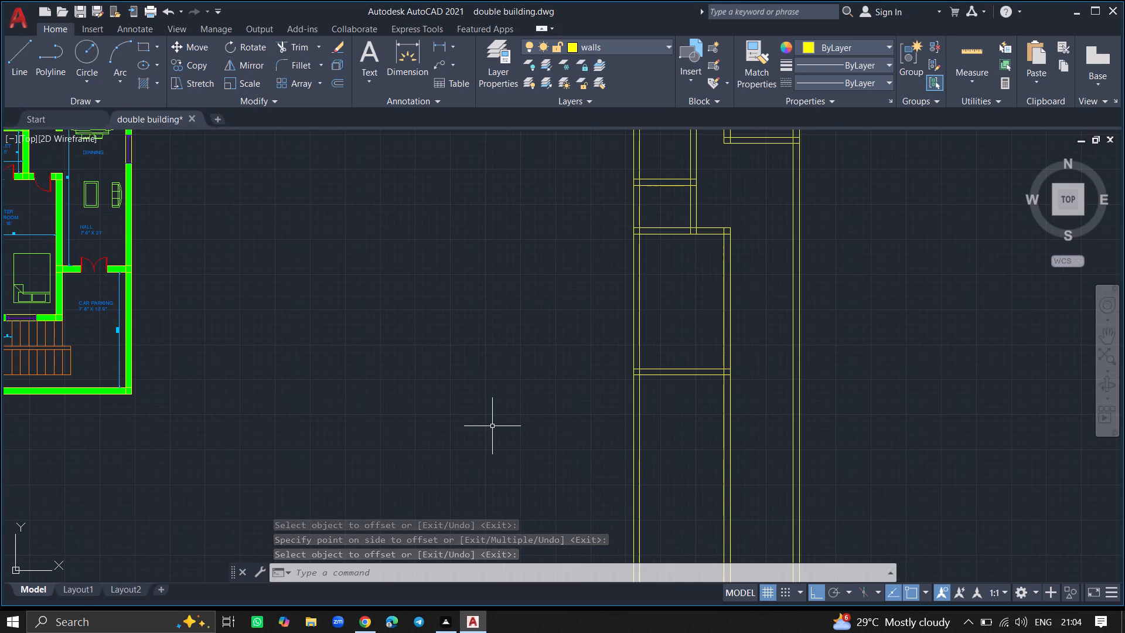
{"action": "scroll", "coordinate": [492, 426], "scroll_direction": "down", "scroll_amount": 2, "text": "ctrl"}
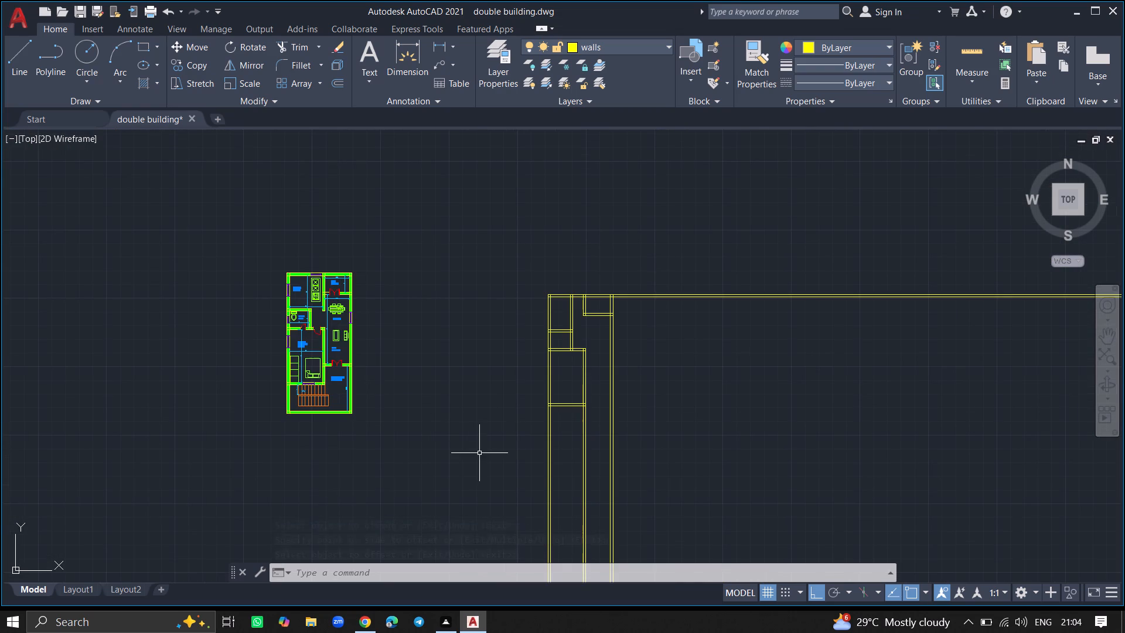
{"action": "scroll", "coordinate": [590, 474], "scroll_direction": "up", "scroll_amount": 4, "text": "ctrl"}
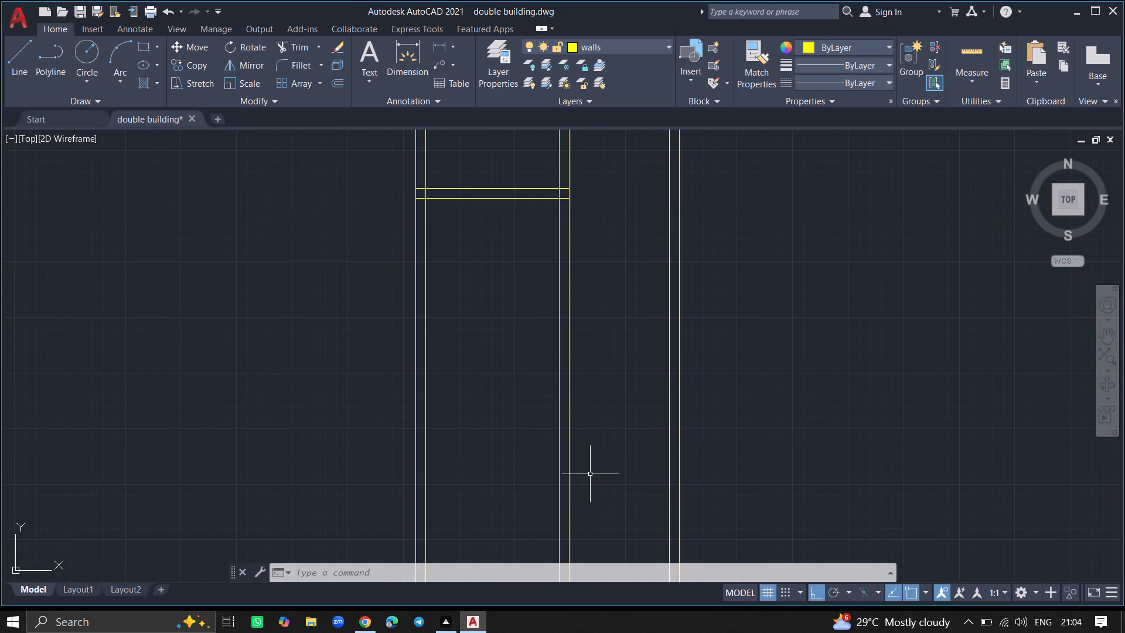
{"action": "type", "text": "TRIM"}
{"action": "key", "text": "Return"}
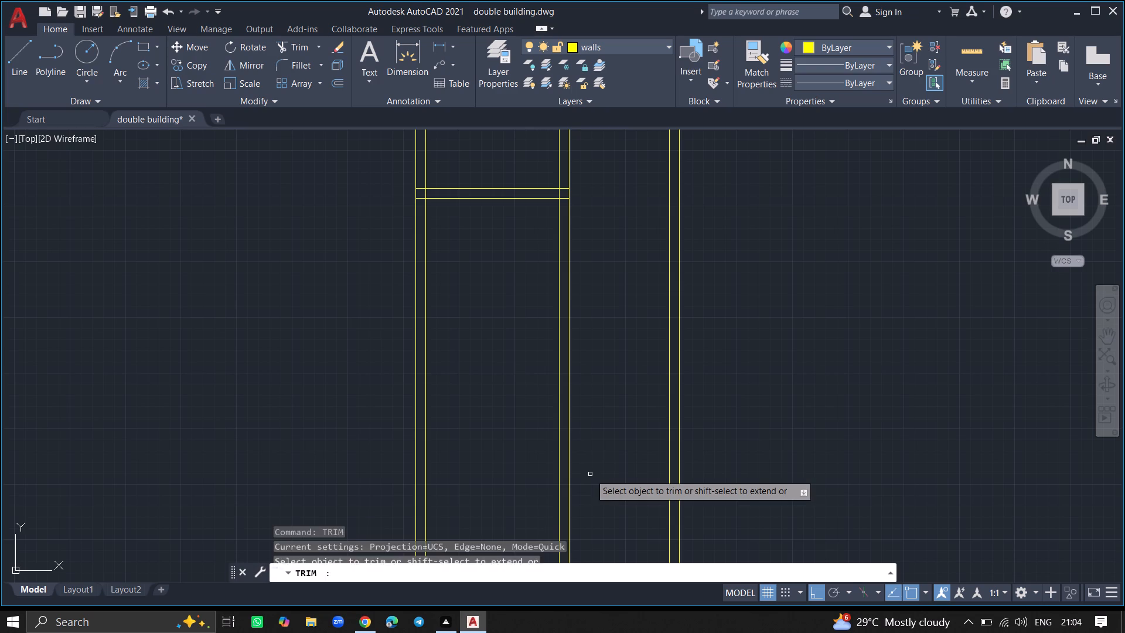
{"action": "left_click", "coordinate": [567, 472]}
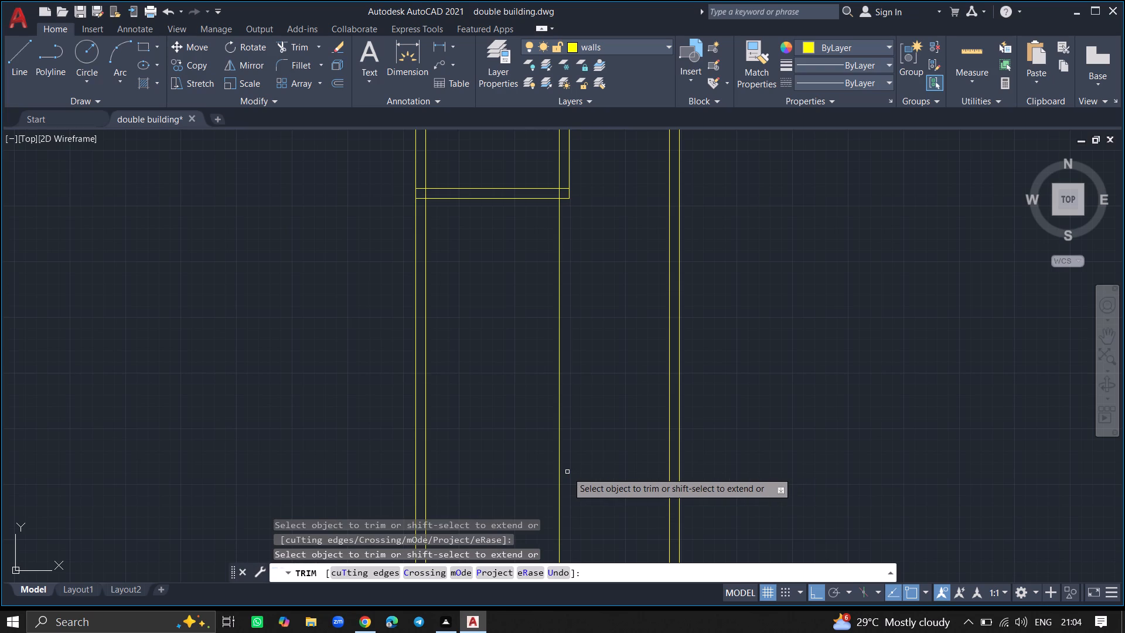
{"action": "left_click", "coordinate": [558, 472]}
{"action": "key", "text": "Return"}
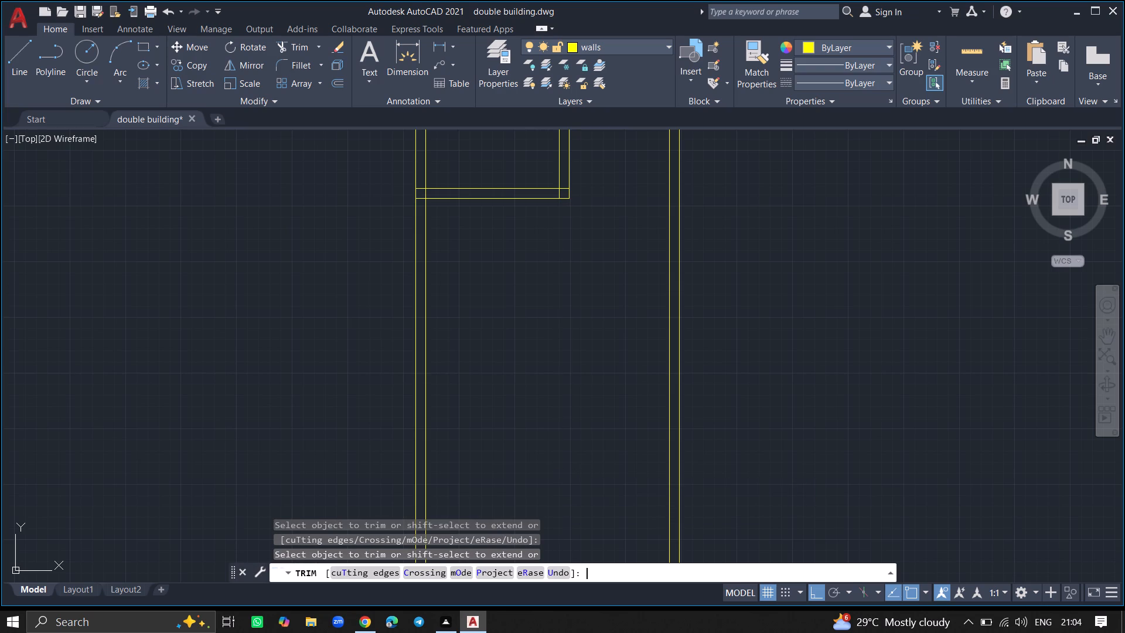
Trim both lines of the second plan's top wall beyond its outer right wall.
{"action": "scroll", "coordinate": [558, 472], "scroll_direction": "down", "scroll_amount": 5, "text": "ctrl"}
{"action": "scroll", "coordinate": [616, 304], "scroll_direction": "up", "scroll_amount": 3, "text": "ctrl"}
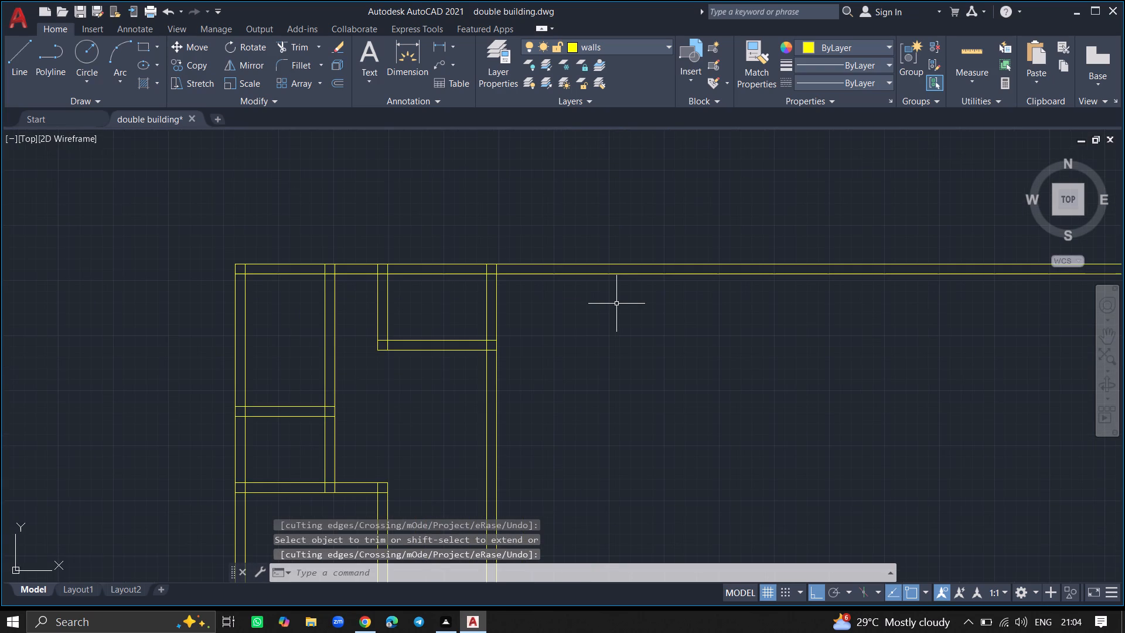
{"action": "type", "text": "TRIM"}
{"action": "key", "text": "Return"}
{"action": "left_click", "coordinate": [629, 275]}
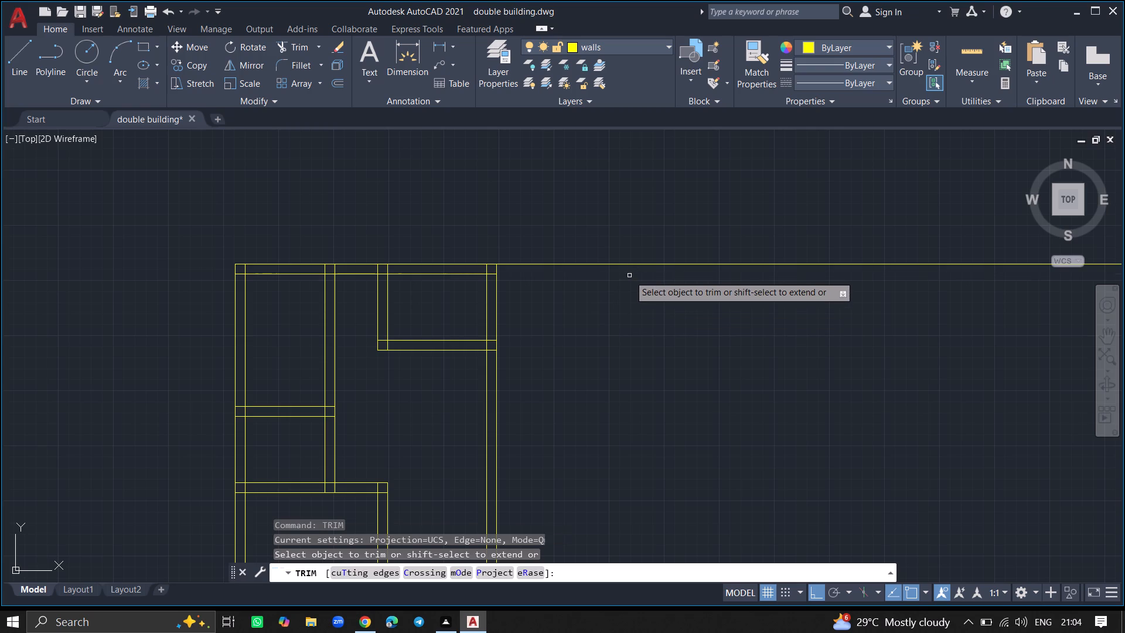
{"action": "left_click", "coordinate": [629, 266]}
{"action": "key", "text": "Return"}
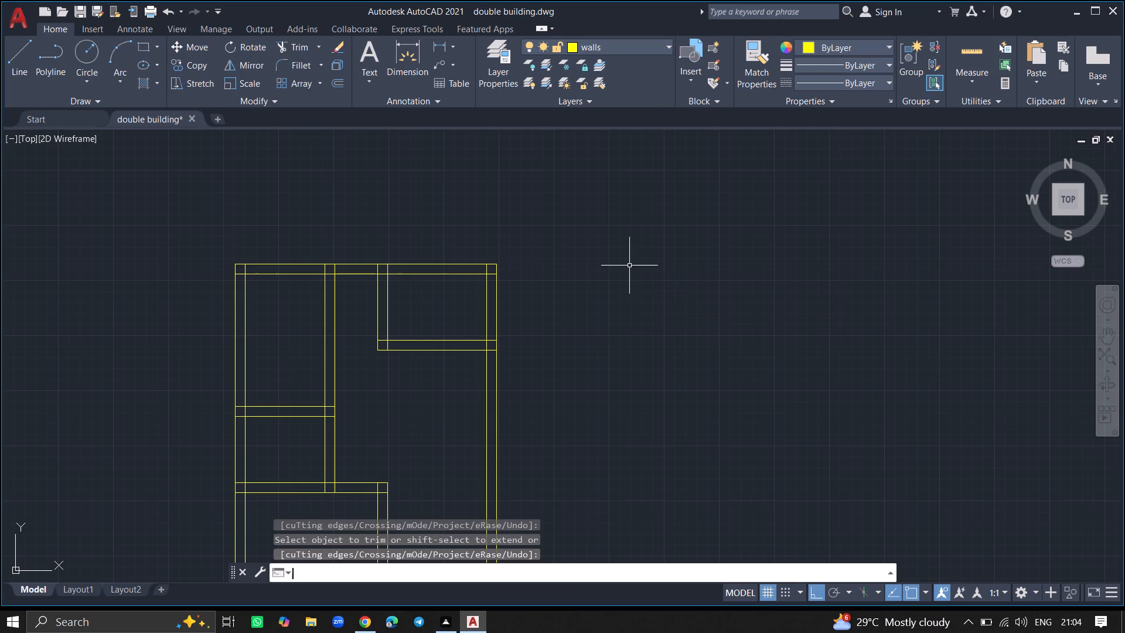
Compare the second plan's walls with the finished first plan, examining its hall, car parking and staircase areas.
{"action": "scroll", "coordinate": [606, 351], "scroll_direction": "down", "scroll_amount": 2, "text": "ctrl"}
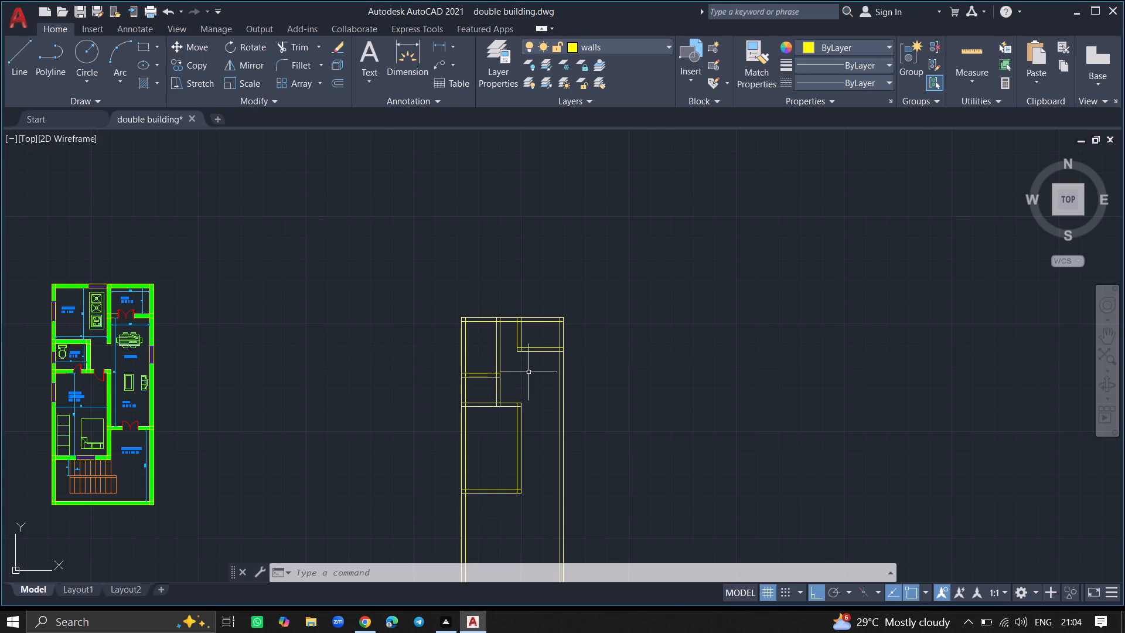
{"action": "scroll", "coordinate": [529, 372], "scroll_direction": "up", "scroll_amount": 1, "text": "ctrl"}
{"action": "scroll", "coordinate": [510, 376], "scroll_direction": "down", "scroll_amount": 2, "text": "ctrl"}
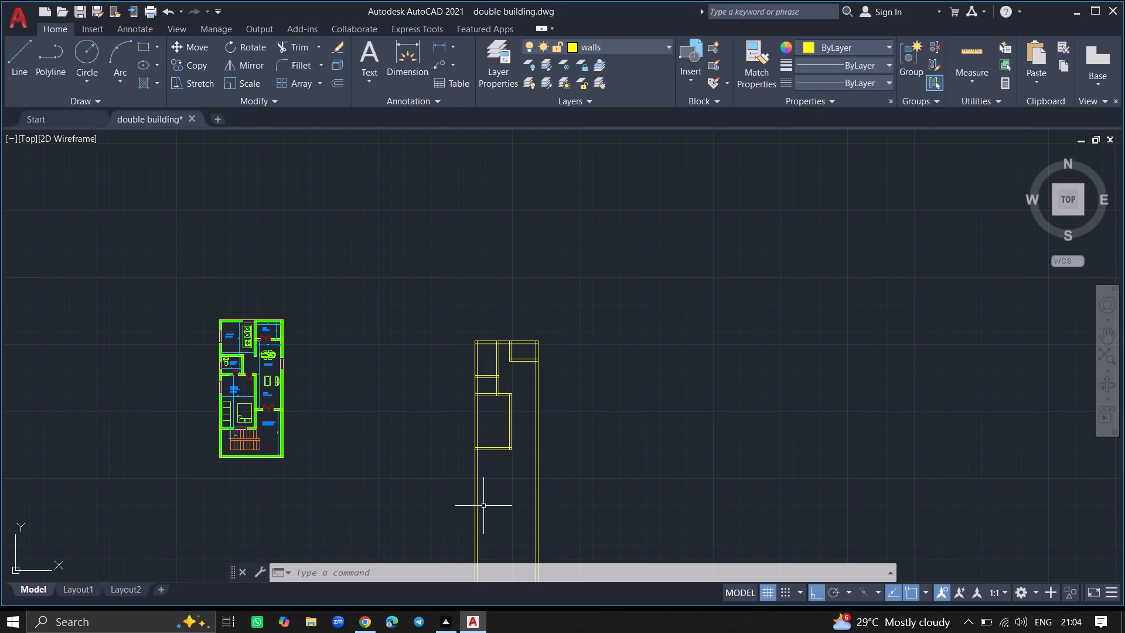
{"action": "scroll", "coordinate": [501, 484], "scroll_direction": "up", "scroll_amount": 3, "text": "ctrl"}
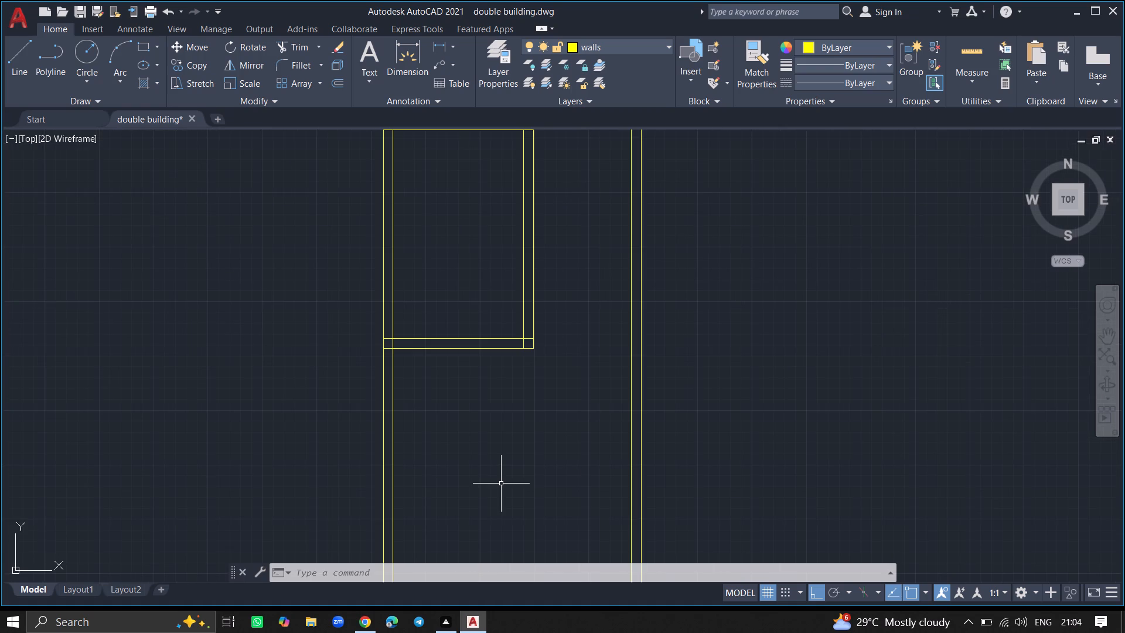
{"action": "scroll", "coordinate": [501, 484], "scroll_direction": "down", "scroll_amount": 4, "text": "ctrl"}
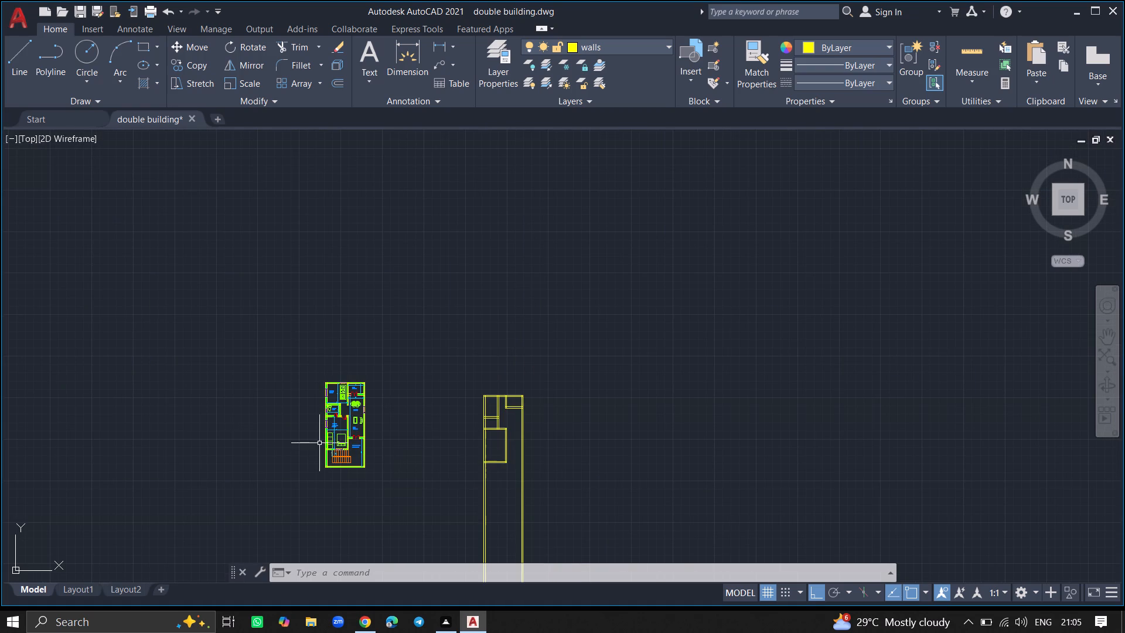
{"action": "scroll", "coordinate": [319, 443], "scroll_direction": "up", "scroll_amount": 2, "text": "ctrl"}
{"action": "scroll", "coordinate": [429, 467], "scroll_direction": "up", "scroll_amount": 3, "text": "ctrl"}
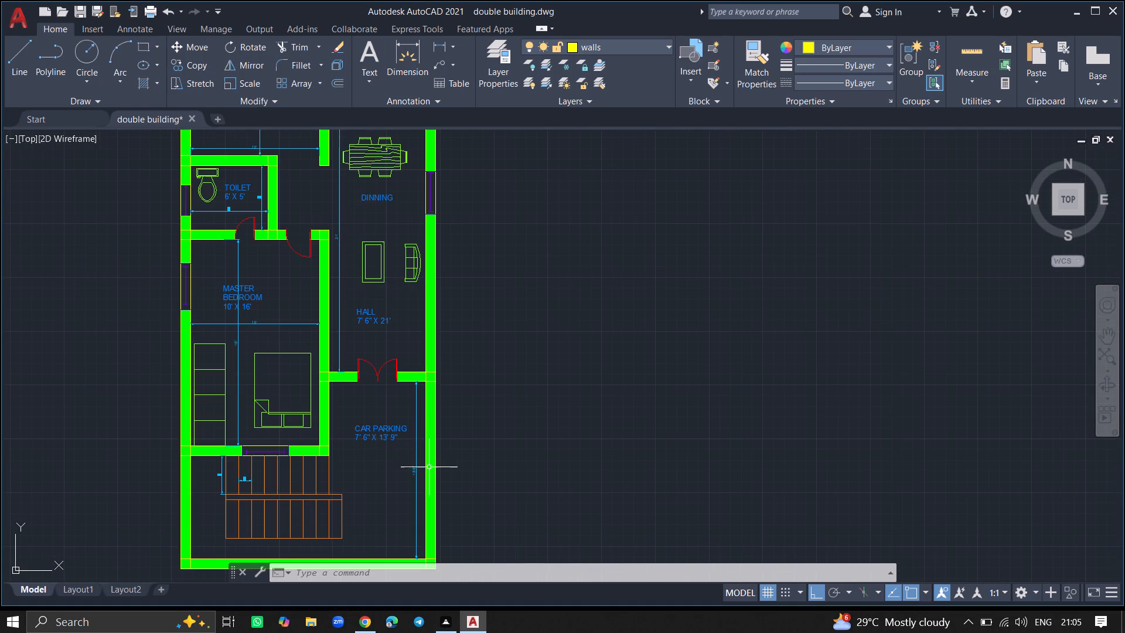
{"action": "scroll", "coordinate": [478, 460], "scroll_direction": "down", "scroll_amount": 1, "text": "ctrl"}
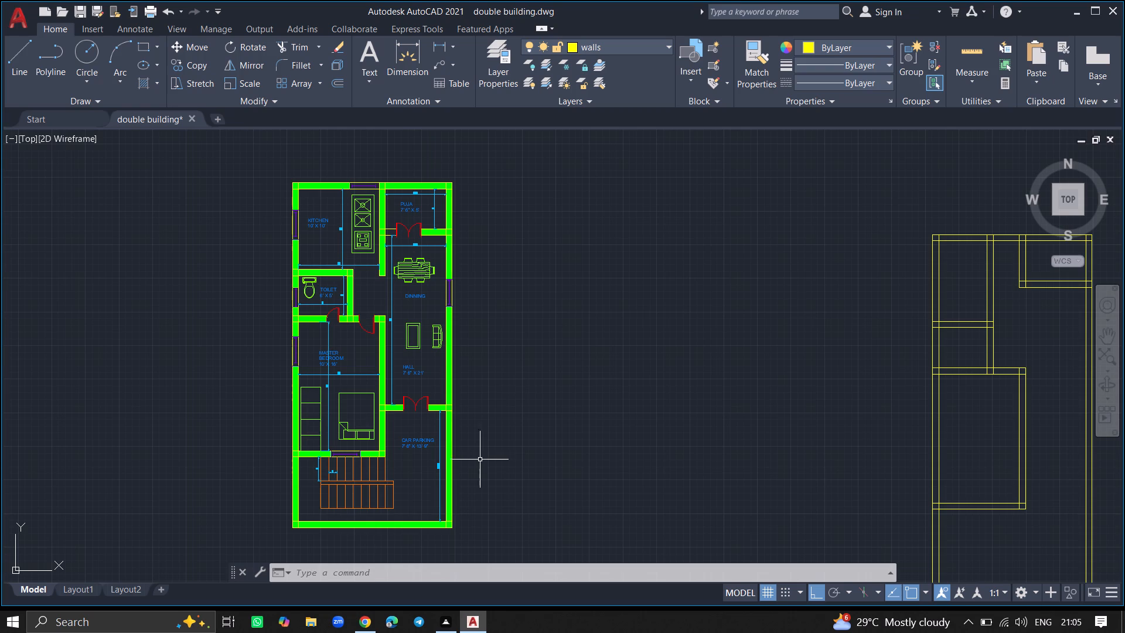
{"action": "scroll", "coordinate": [527, 462], "scroll_direction": "down", "scroll_amount": 1, "text": "ctrl"}
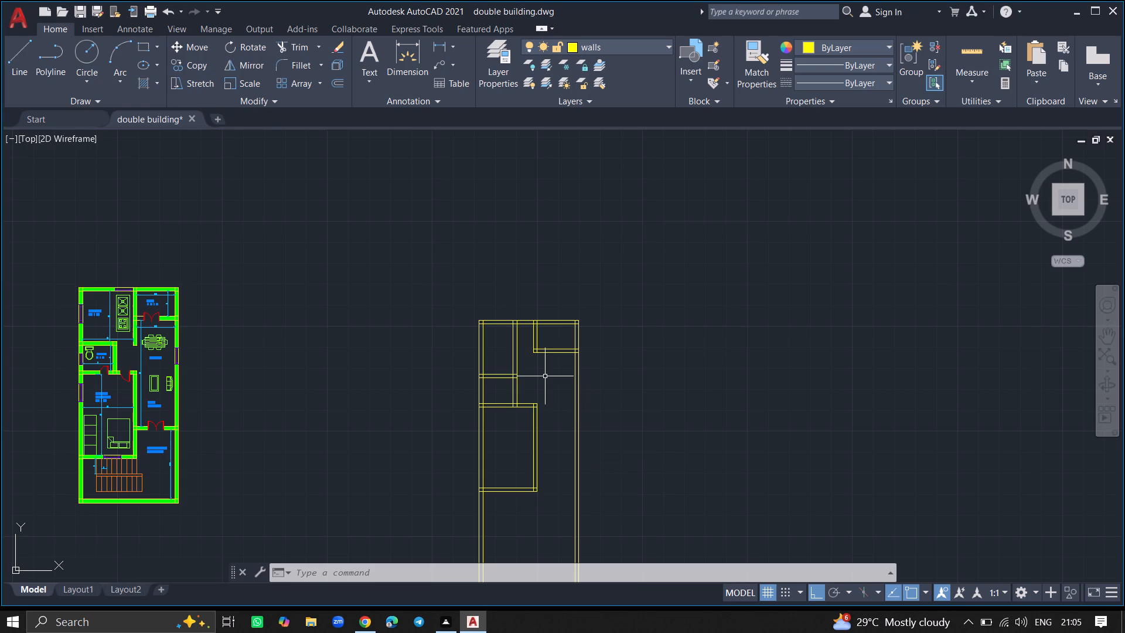
Offset the lower line of the top-right room's bottom wall 26'6" downward in the second plan.
{"action": "scroll", "coordinate": [551, 373], "scroll_direction": "up", "scroll_amount": 2, "text": "ctrl"}
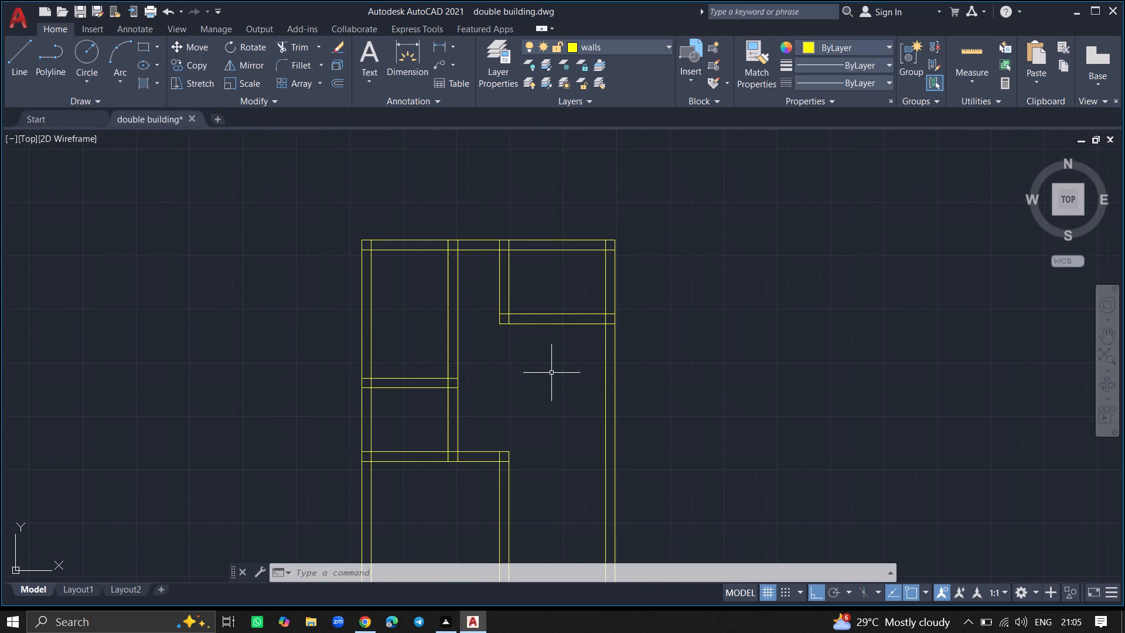
{"action": "type", "text": "OG"}
{"action": "key", "text": "BackSpace"}
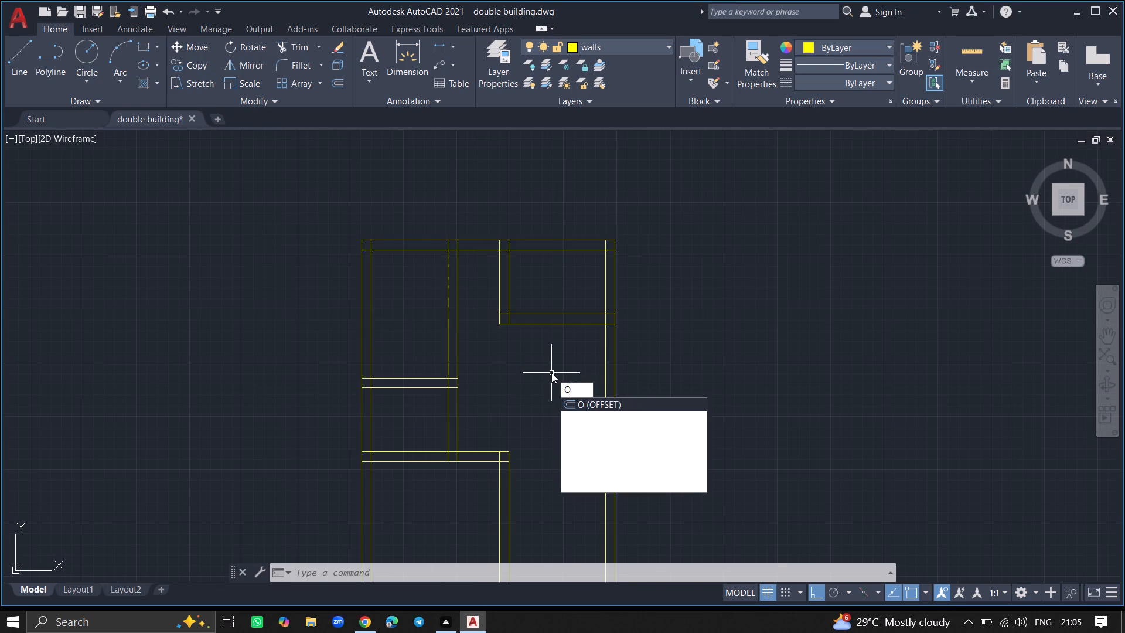
{"action": "left_click", "coordinate": [591, 401]}
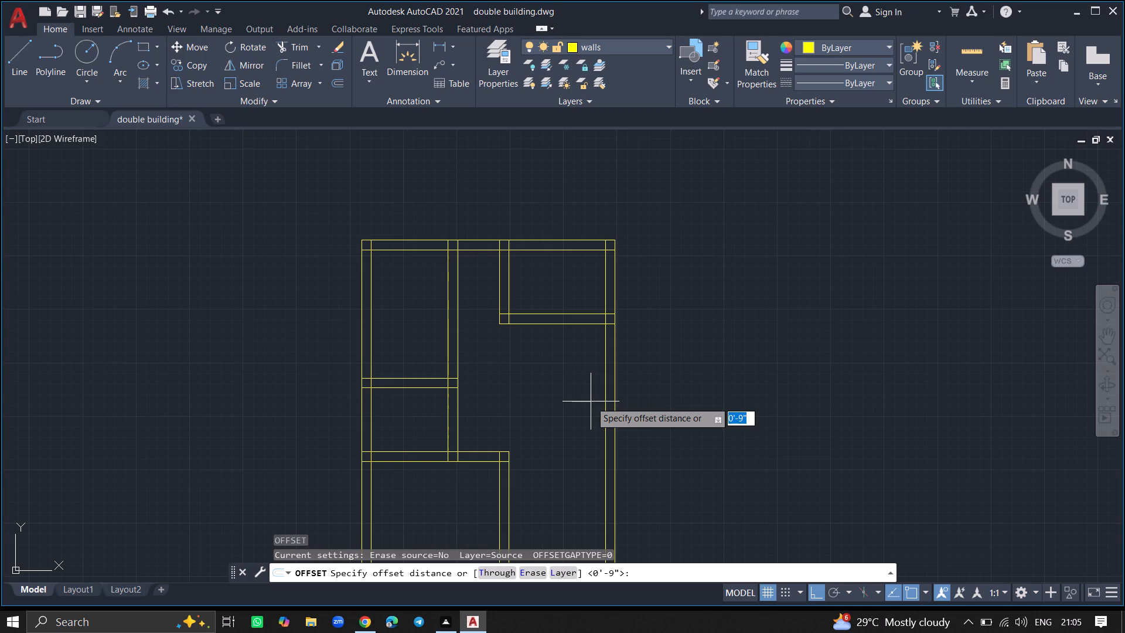
{"action": "type", "text": "26"}
{"action": "type", "text": "'6"}
{"action": "key", "text": "shift+quotedbl"}
{"action": "key", "text": "Return"}
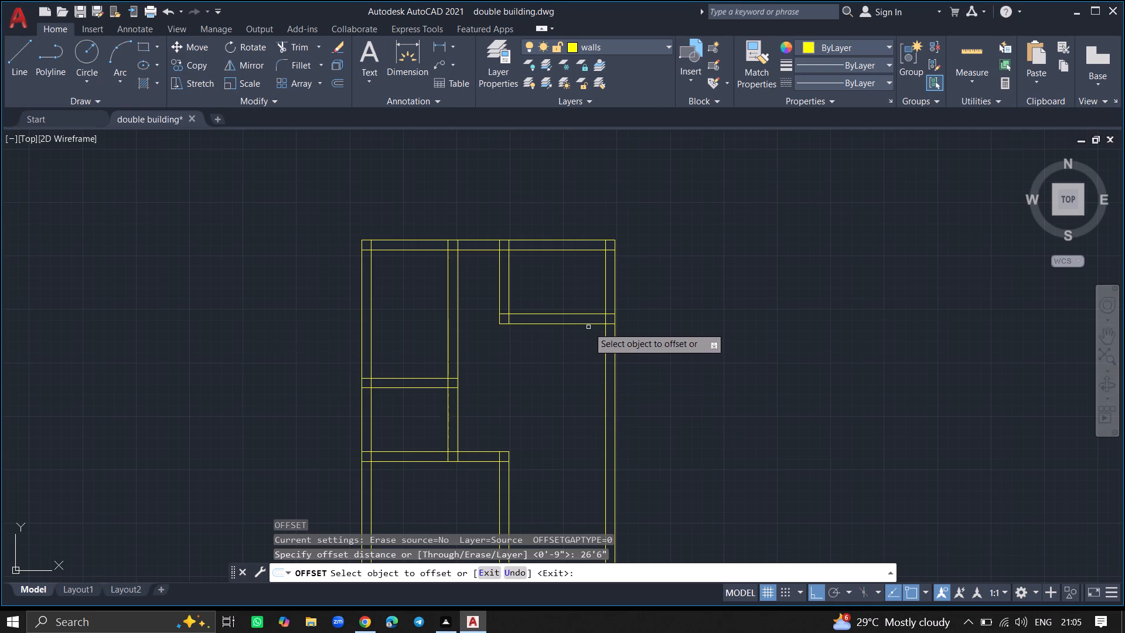
{"action": "left_click", "coordinate": [589, 324]}
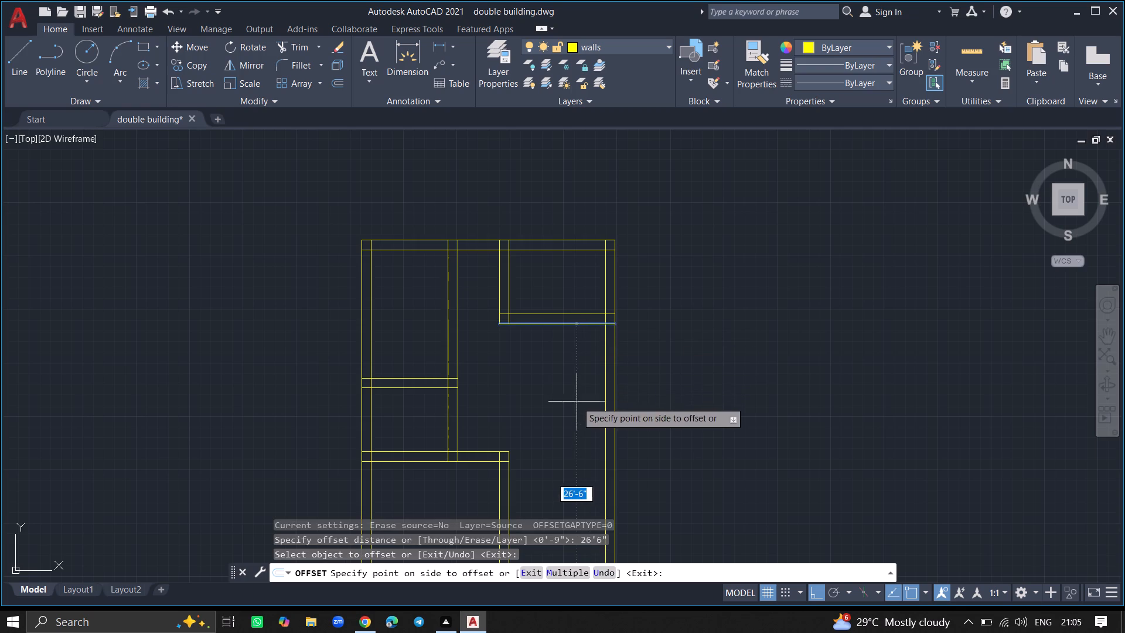
{"action": "left_click", "coordinate": [576, 402]}
{"action": "scroll", "coordinate": [576, 402], "scroll_direction": "down", "scroll_amount": 5, "text": "ctrl"}
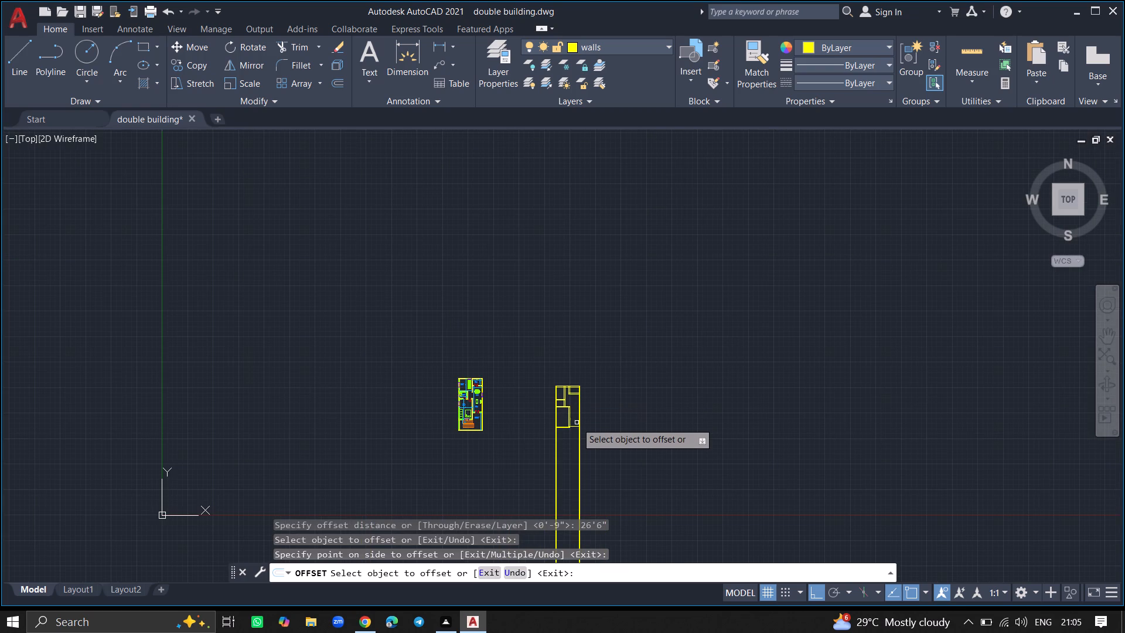
{"action": "scroll", "coordinate": [577, 423], "scroll_direction": "up", "scroll_amount": 6, "text": "ctrl"}
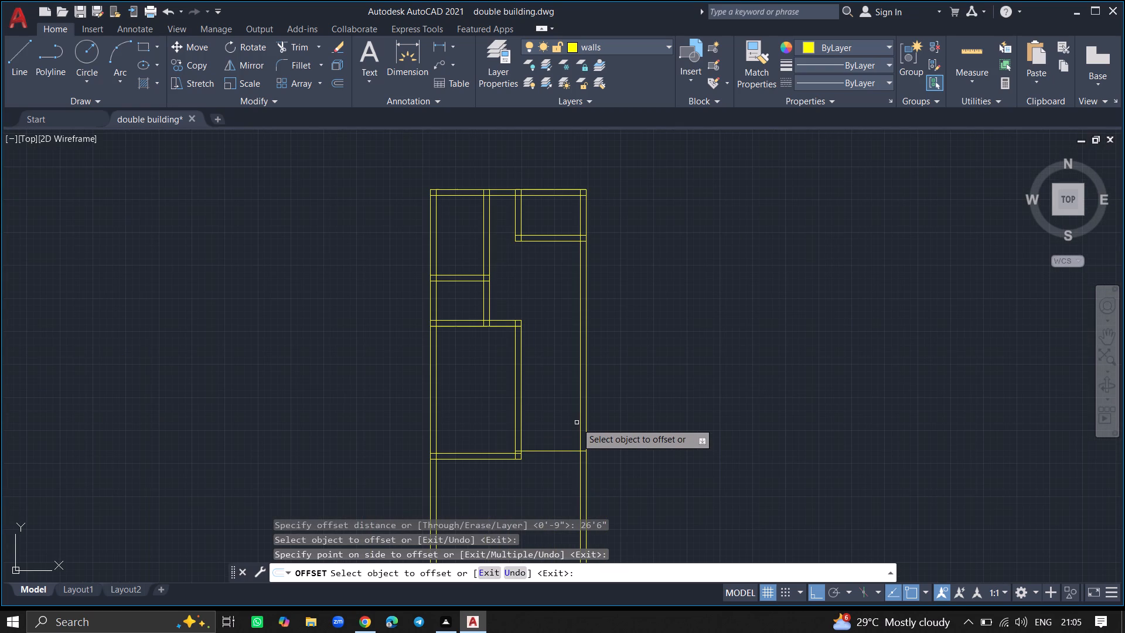
{"action": "key", "text": "Return"}
Offset the new line between the fourth room and the outer right wall 9" downward to form the hall's lower wall.
{"action": "type", "text": "OFFSET"}
{"action": "key", "text": "Return"}
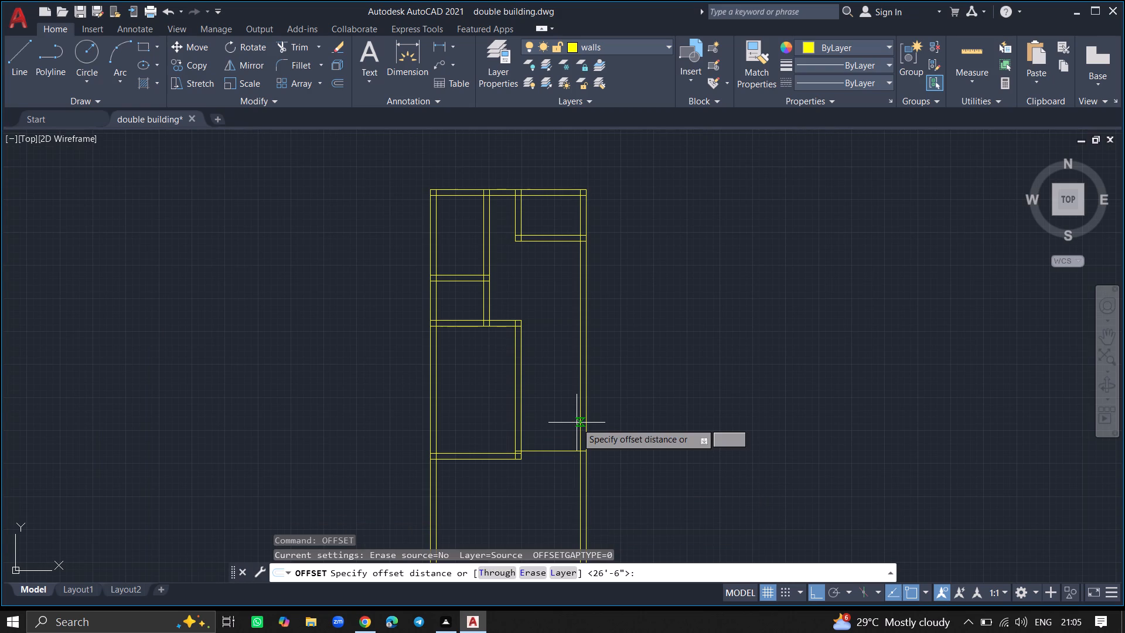
{"action": "key", "text": "9"}
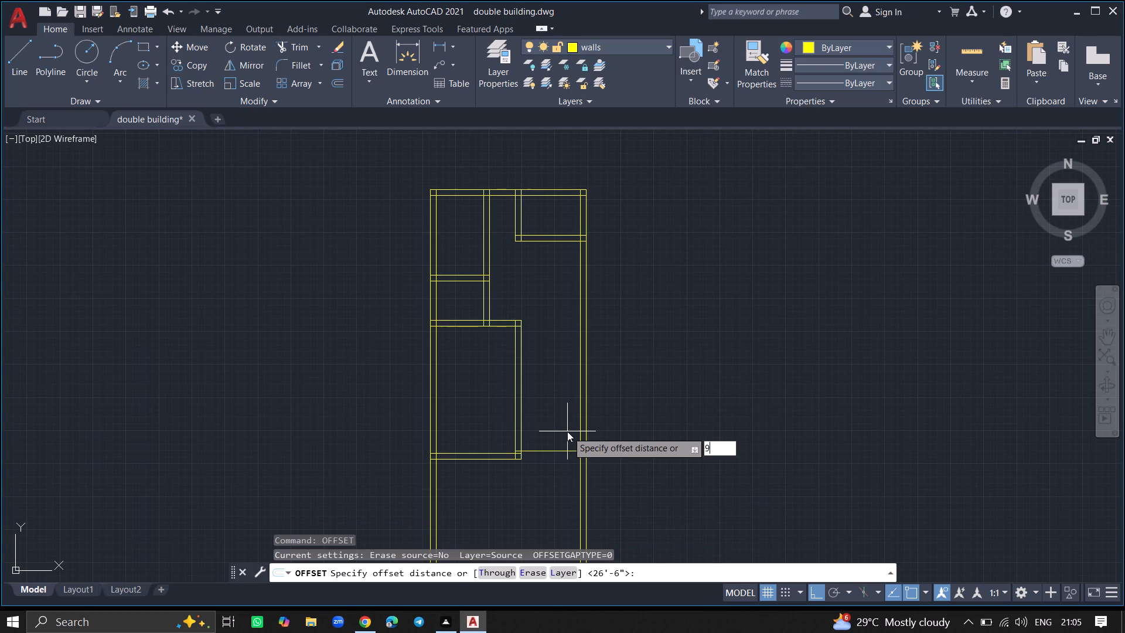
{"action": "key", "text": "shift+quotedbl"}
{"action": "key", "text": "Return"}
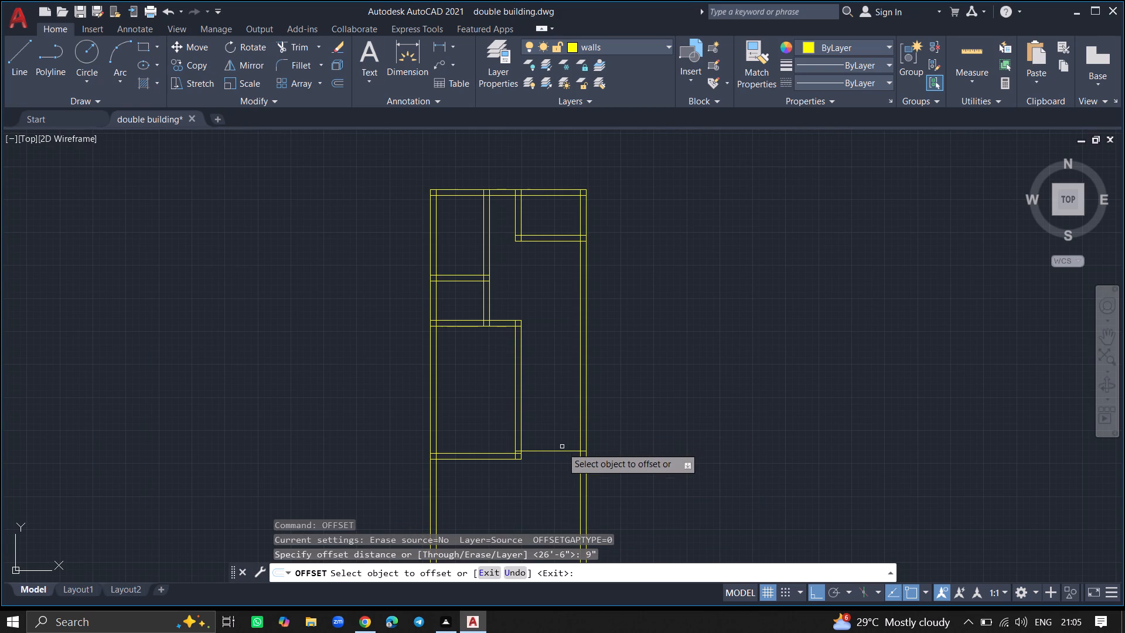
{"action": "left_click_drag", "start_coordinate": [562, 450], "coordinate": [561, 464]}
{"action": "scroll", "coordinate": [561, 464], "scroll_direction": "up", "scroll_amount": 2, "text": "ctrl"}
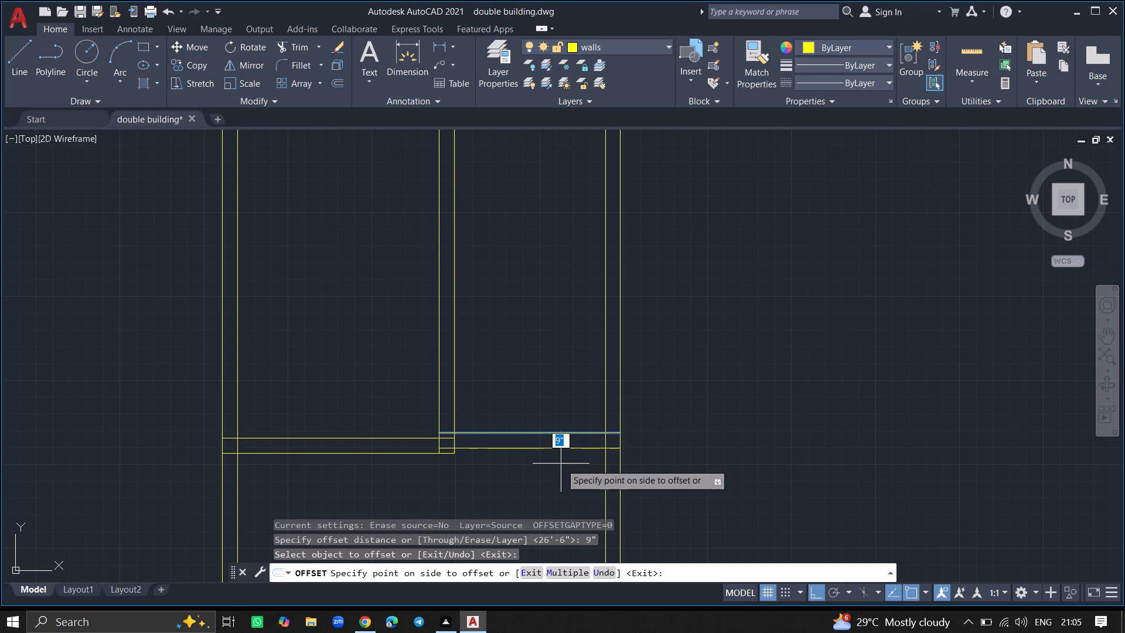
{"action": "left_click", "coordinate": [561, 464]}
{"action": "key", "text": "Return"}
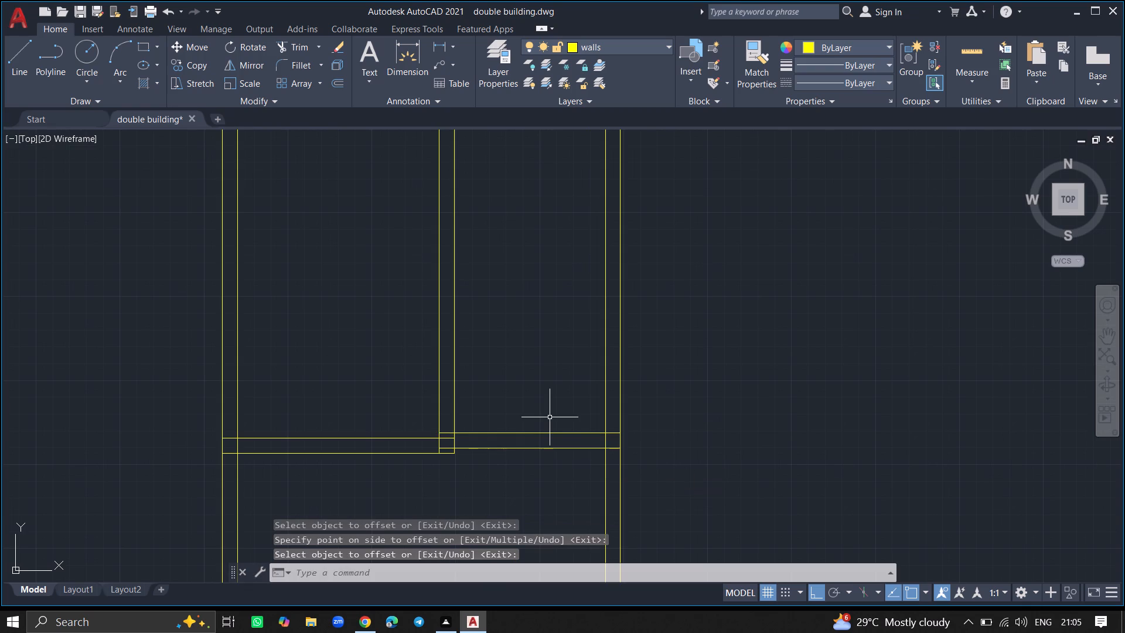
Trim away both lines of the middle wall between the top wall and the small left room's upper wall.
{"action": "scroll", "coordinate": [549, 370], "scroll_direction": "down", "scroll_amount": 3, "text": "ctrl"}
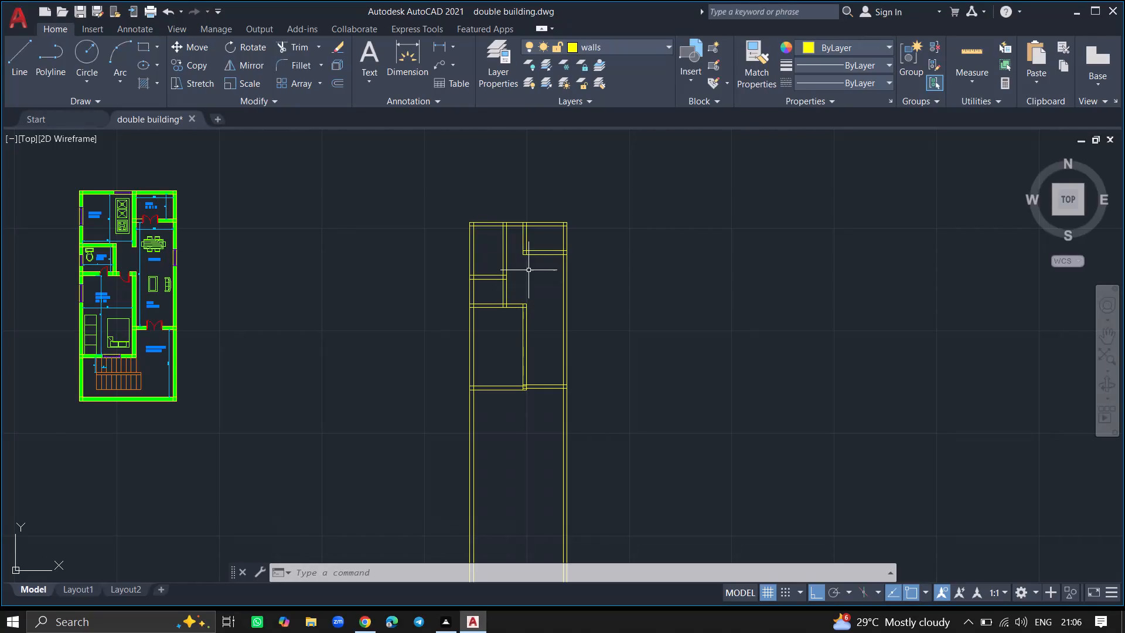
{"action": "scroll", "coordinate": [528, 249], "scroll_direction": "up", "scroll_amount": 6, "text": "ctrl"}
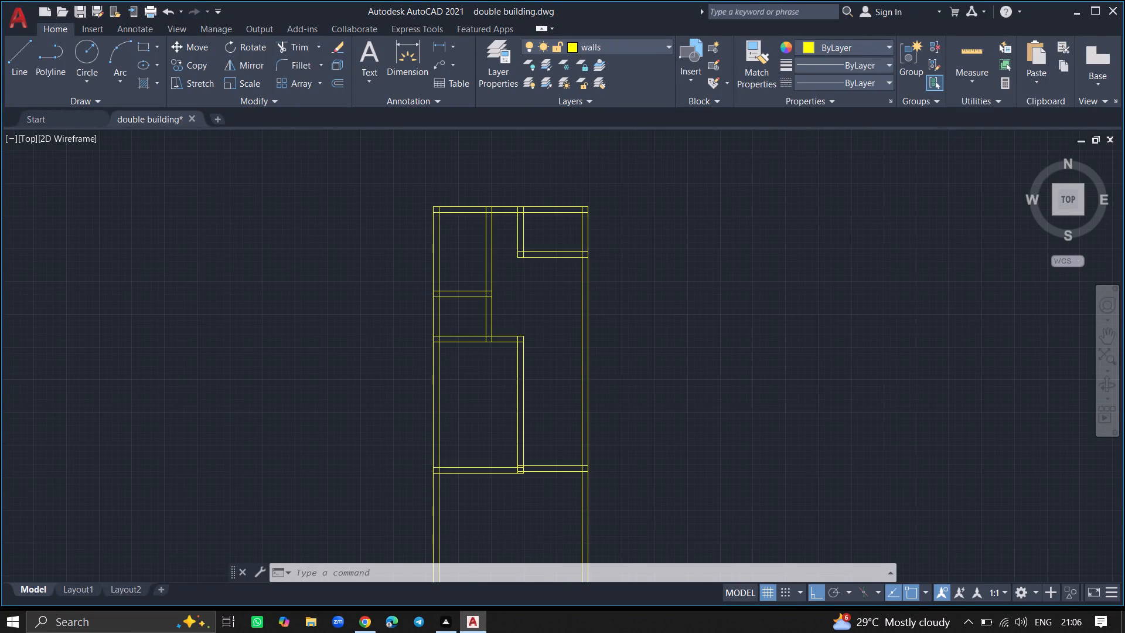
{"action": "scroll", "coordinate": [492, 284], "scroll_direction": "down", "scroll_amount": 8, "text": "ctrl"}
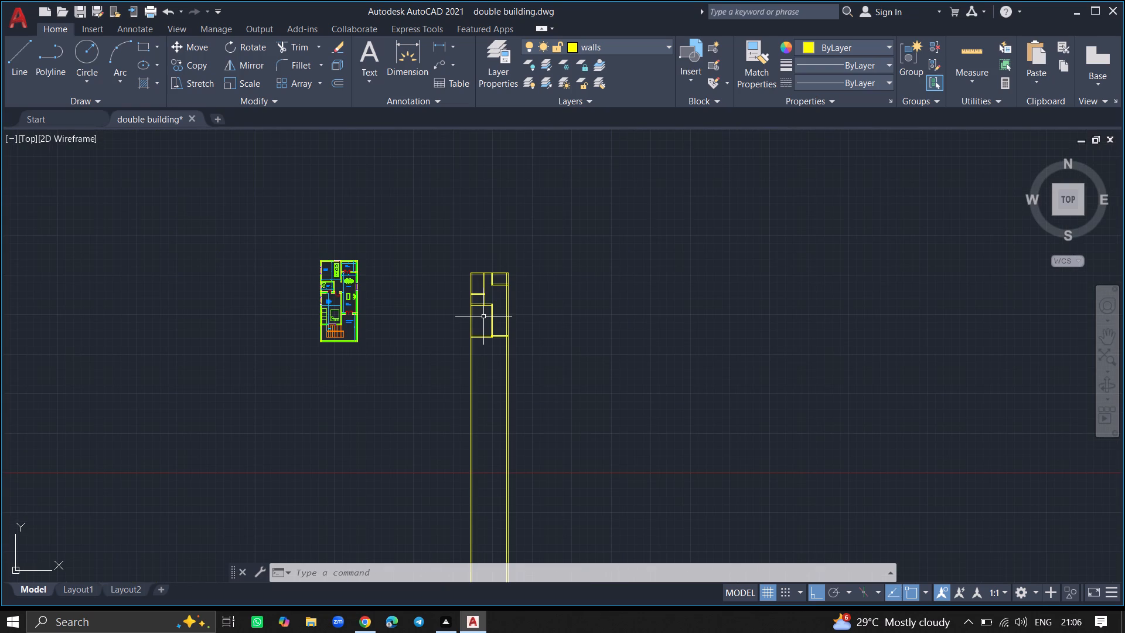
{"action": "scroll", "coordinate": [485, 295], "scroll_direction": "up", "scroll_amount": 4, "text": "ctrl"}
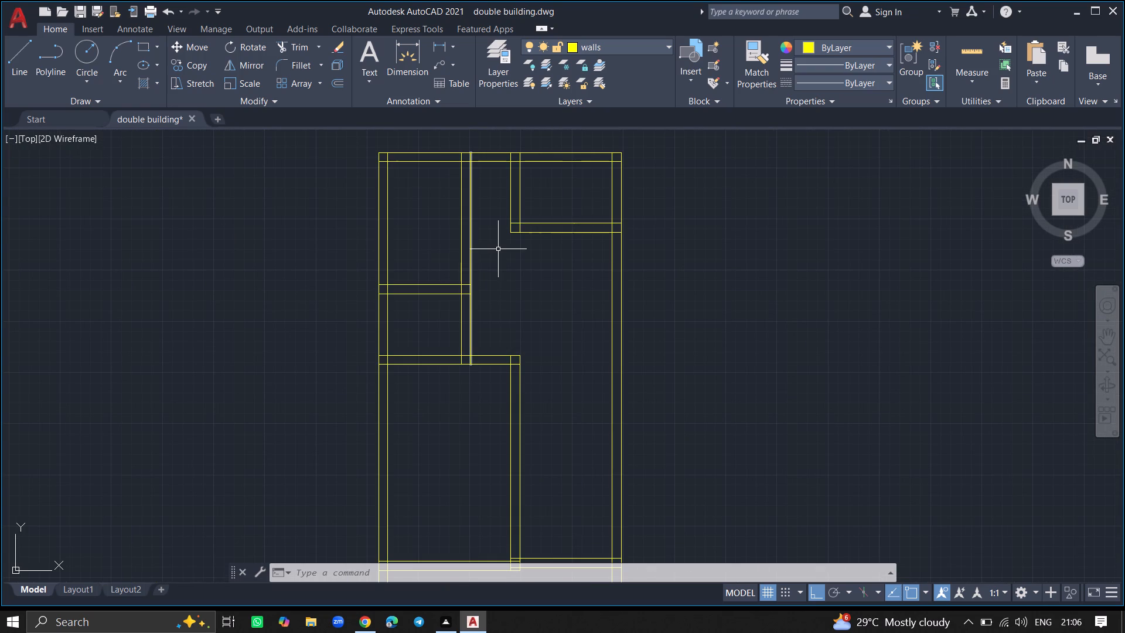
{"action": "type", "text": "TRIM"}
{"action": "key", "text": "Return"}
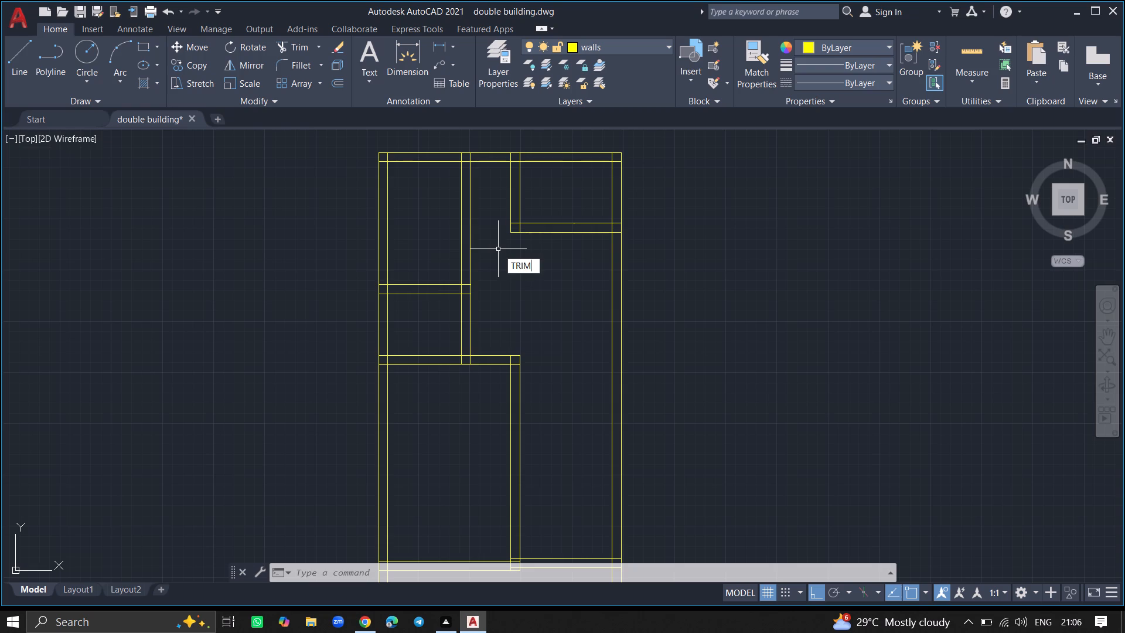
{"action": "left_click", "coordinate": [471, 245]}
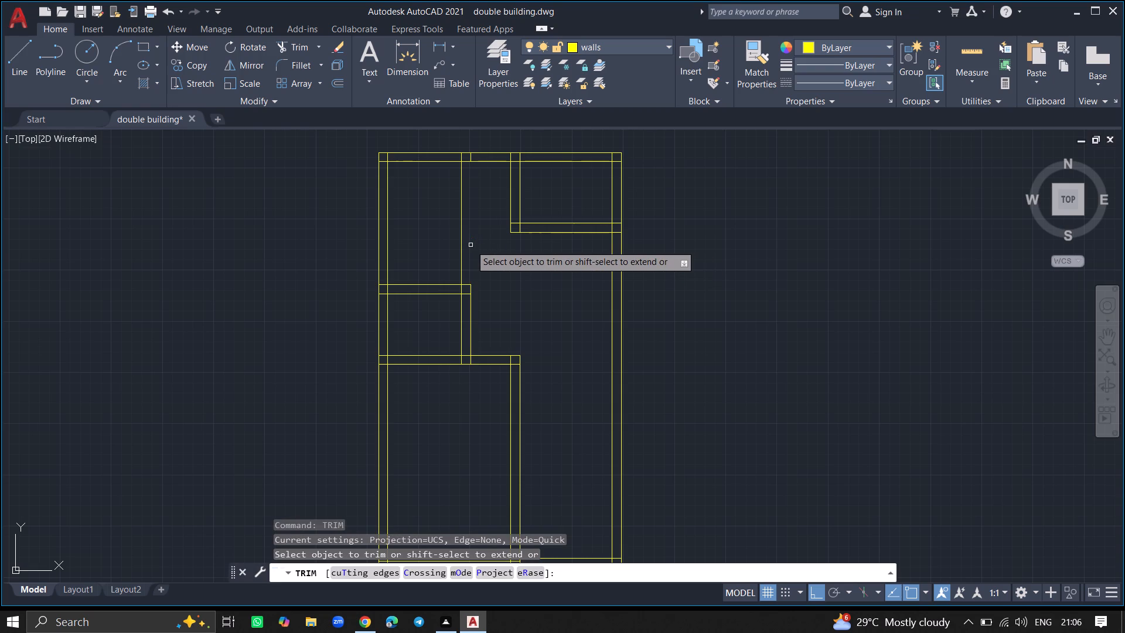
{"action": "left_click", "coordinate": [462, 241]}
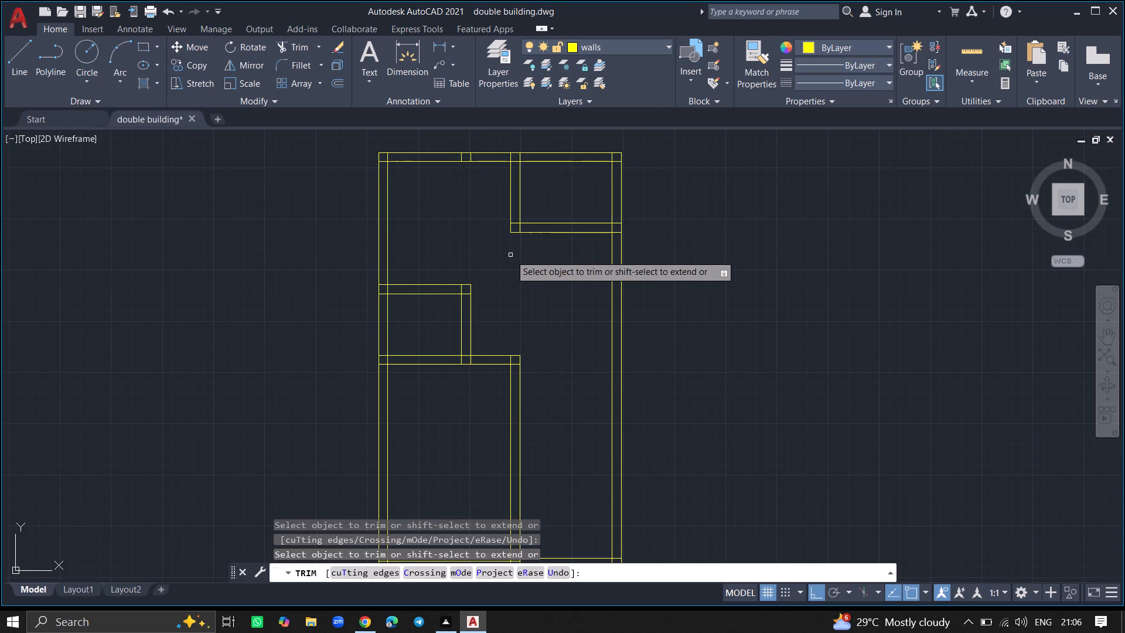
Trim away both lines of the top-right room's bottom wall, including the short pieces inside the outer right wall.
{"action": "left_click", "coordinate": [536, 233]}
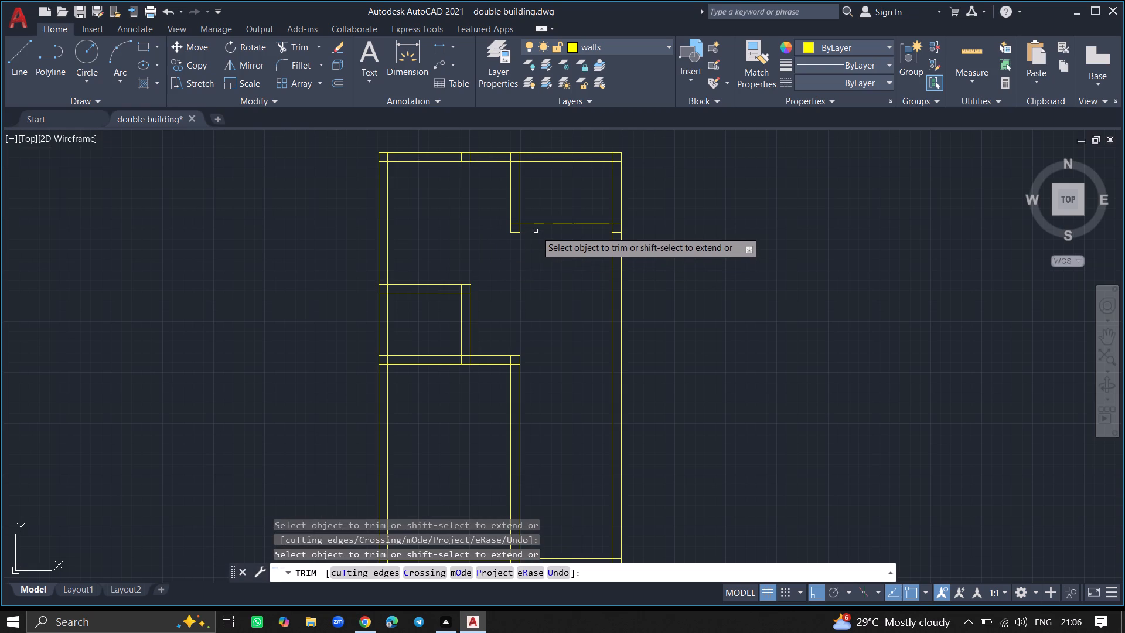
{"action": "left_click", "coordinate": [537, 224]}
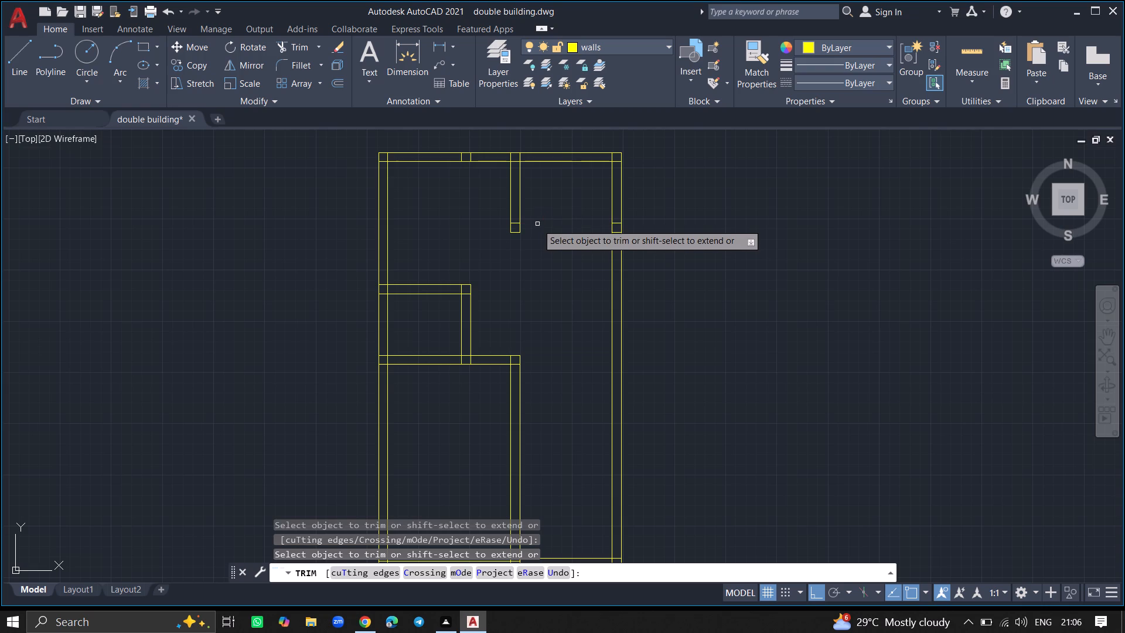
{"action": "left_click", "coordinate": [615, 233]}
{"action": "left_click_drag", "start_coordinate": [614, 223], "coordinate": [589, 223]}
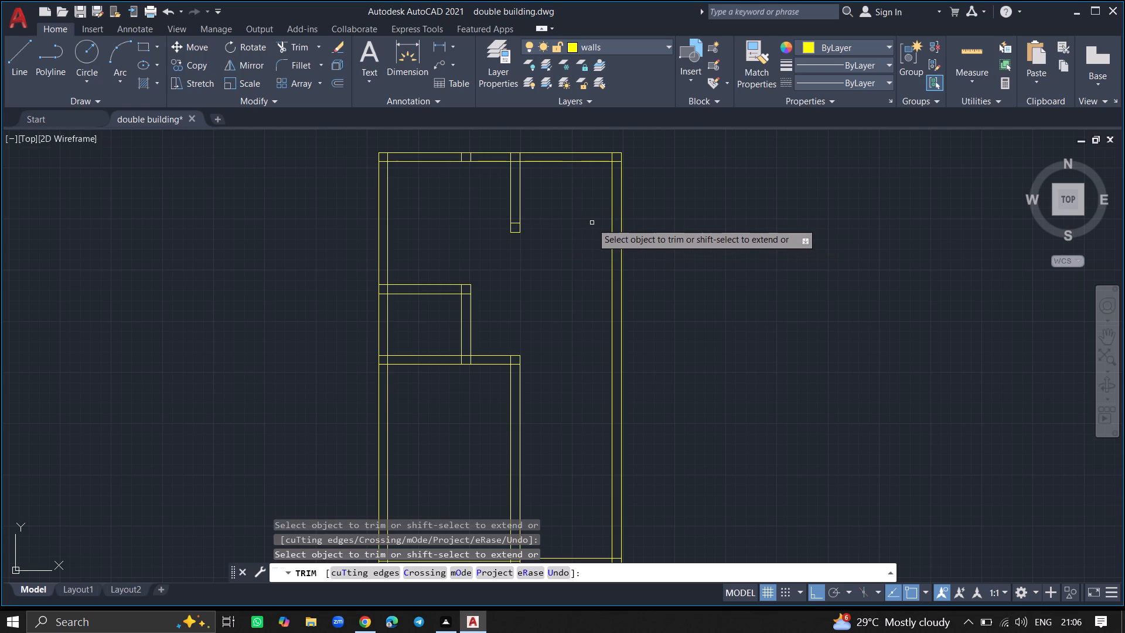
{"action": "left_click_drag", "start_coordinate": [589, 223], "coordinate": [581, 224]}
{"action": "key", "text": "Return"}
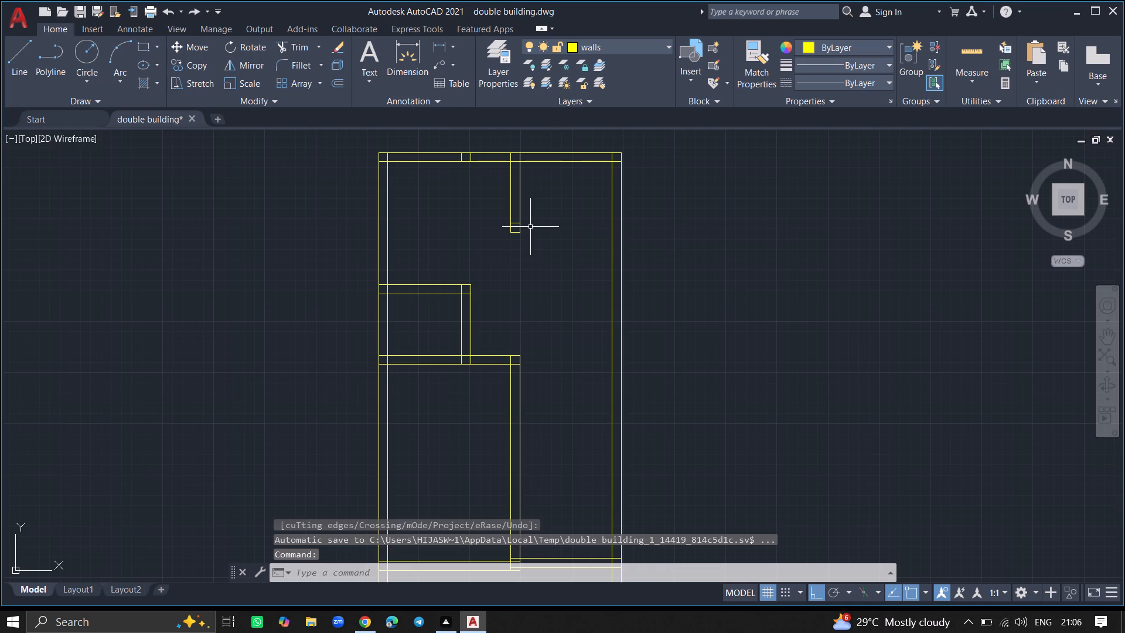
Delete the two short horizontal pieces left across the lower end of the top-right room's side wall.
{"action": "scroll", "coordinate": [517, 227], "scroll_direction": "up", "scroll_amount": 3, "text": "ctrl"}
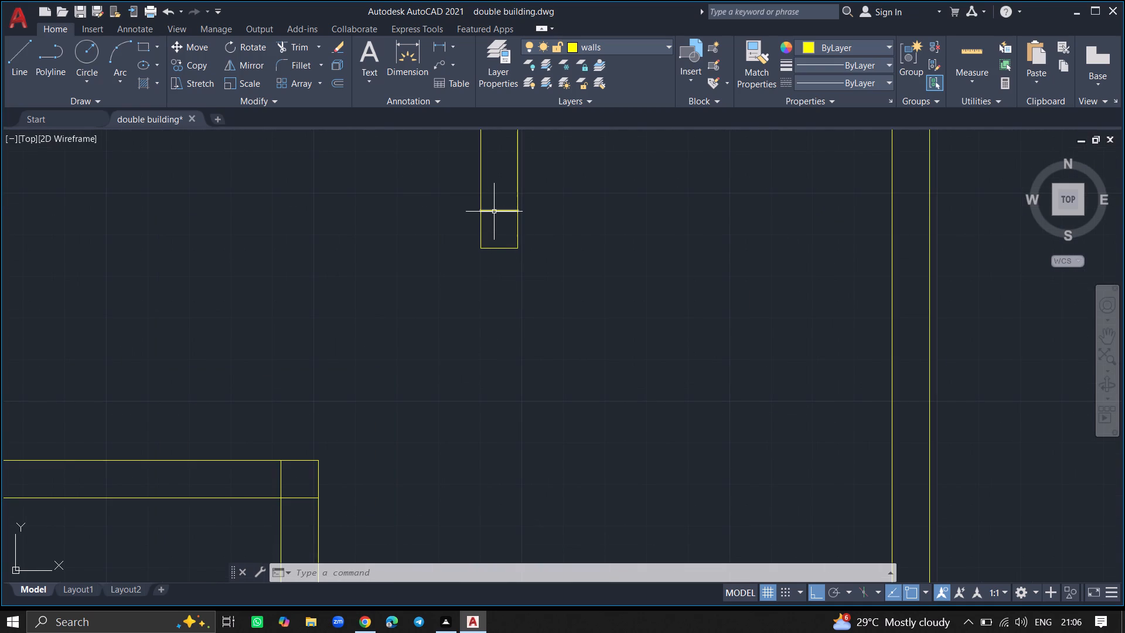
{"action": "left_click", "coordinate": [494, 212]}
{"action": "key", "text": "Delete"}
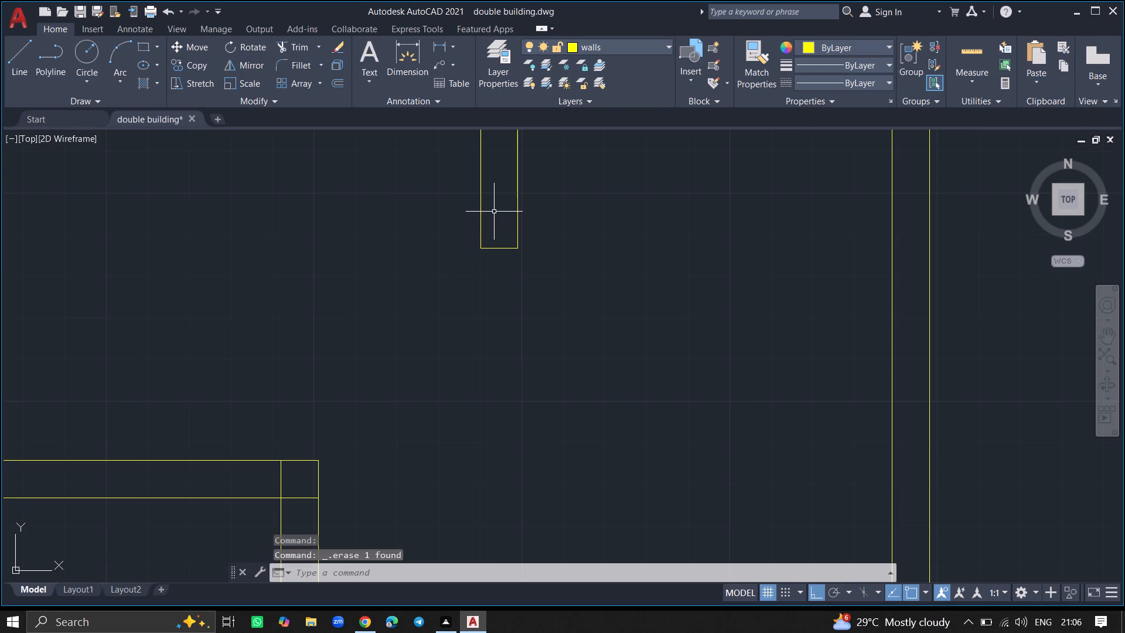
{"action": "scroll", "coordinate": [433, 251], "scroll_direction": "down", "scroll_amount": 4, "text": "ctrl"}
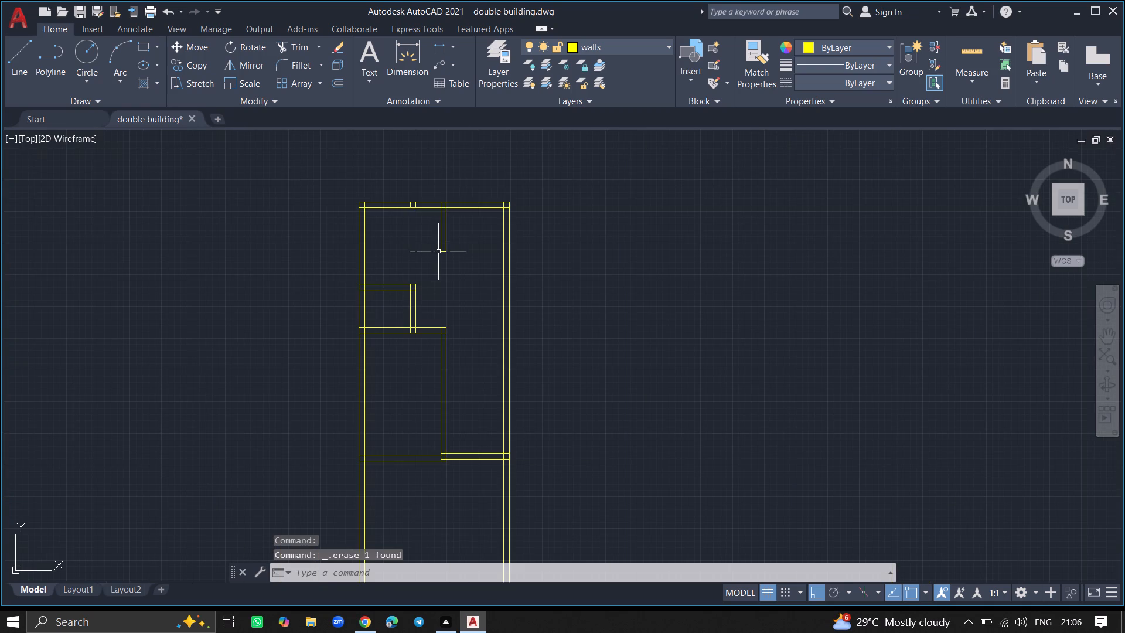
{"action": "scroll", "coordinate": [438, 251], "scroll_direction": "up", "scroll_amount": 4, "text": "ctrl"}
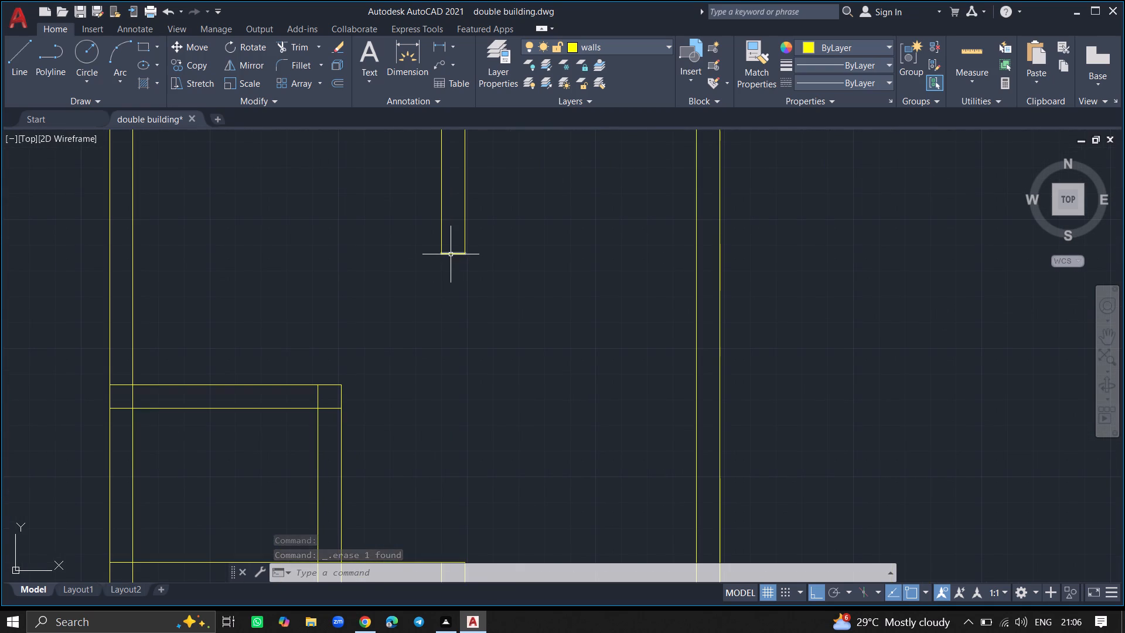
{"action": "left_click", "coordinate": [451, 254]}
{"action": "key", "text": "Delete"}
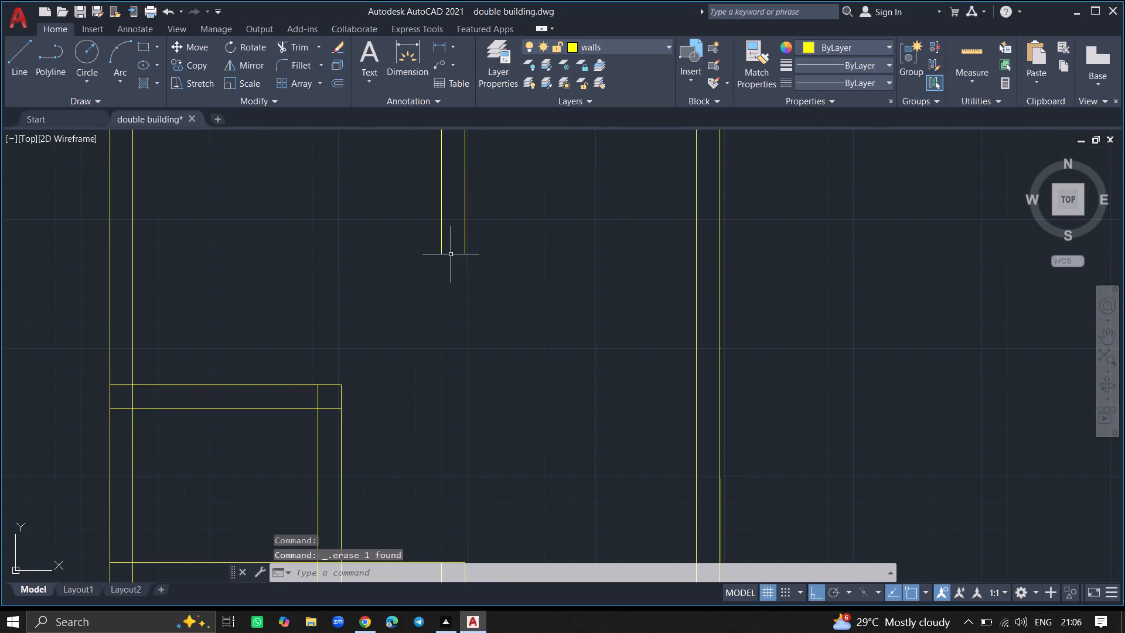
Extend both lines of the small left room's upper wall to the inner line of the outer right wall.
{"action": "scroll", "coordinate": [434, 306], "scroll_direction": "down", "scroll_amount": 3, "text": "ctrl"}
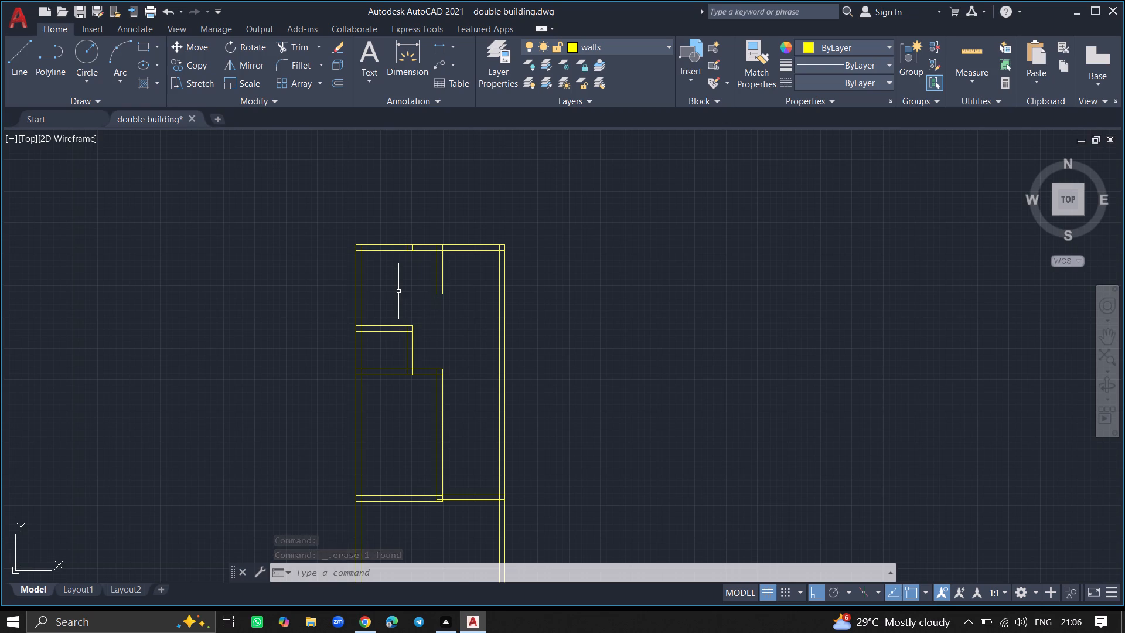
{"action": "scroll", "coordinate": [398, 291], "scroll_direction": "up", "scroll_amount": 1, "text": "ctrl"}
{"action": "type", "text": "EX"}
{"action": "key", "text": "Return"}
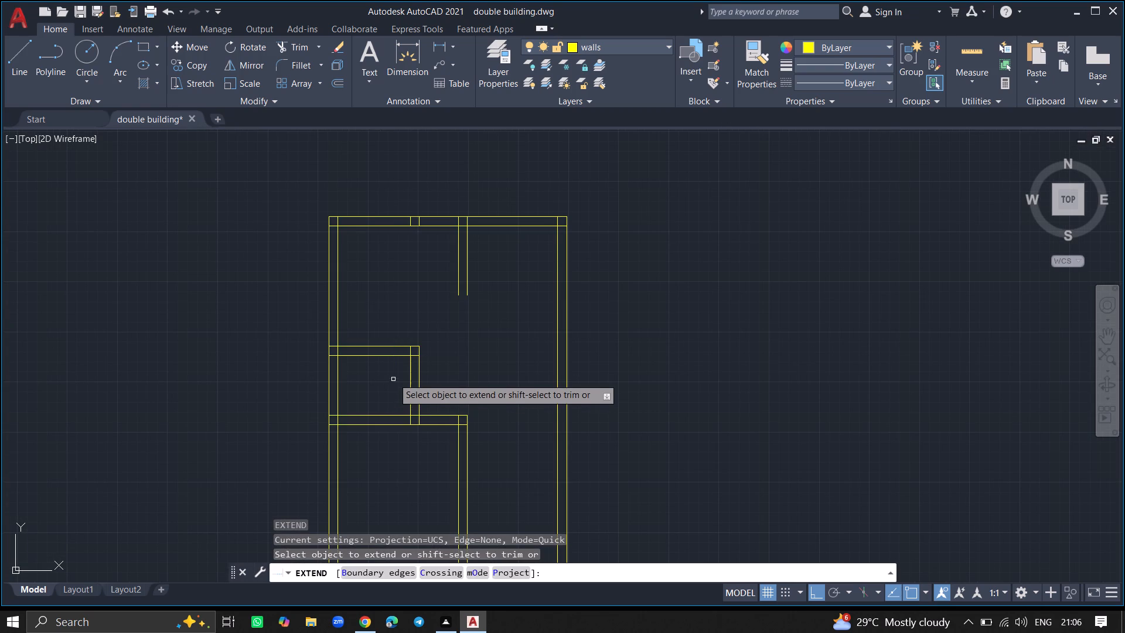
{"action": "left_click", "coordinate": [403, 354]}
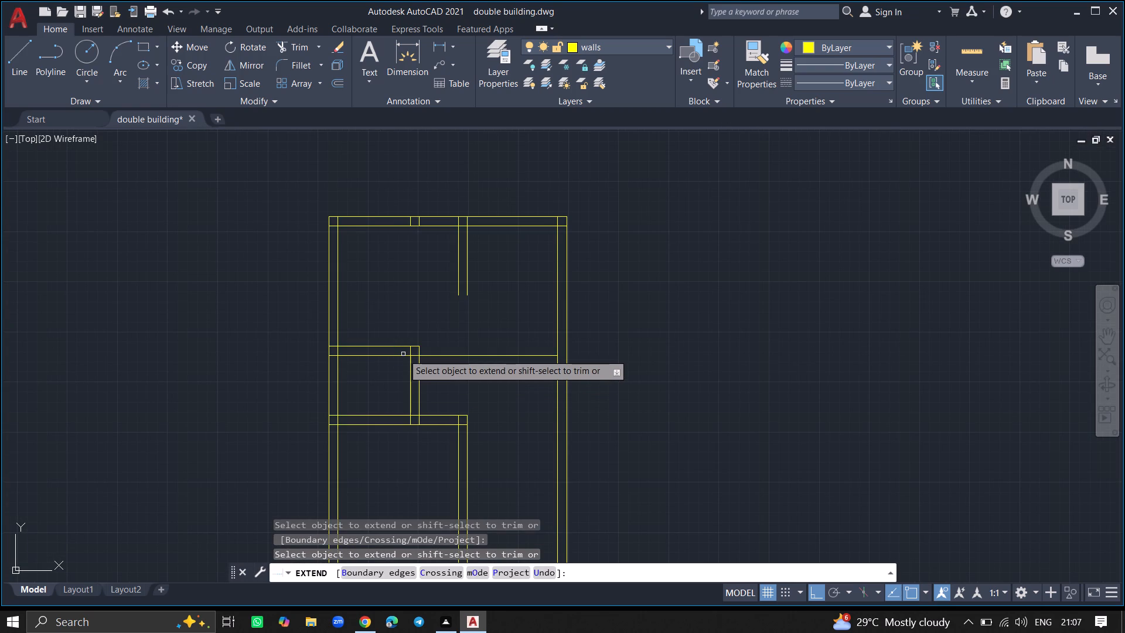
{"action": "left_click", "coordinate": [405, 348]}
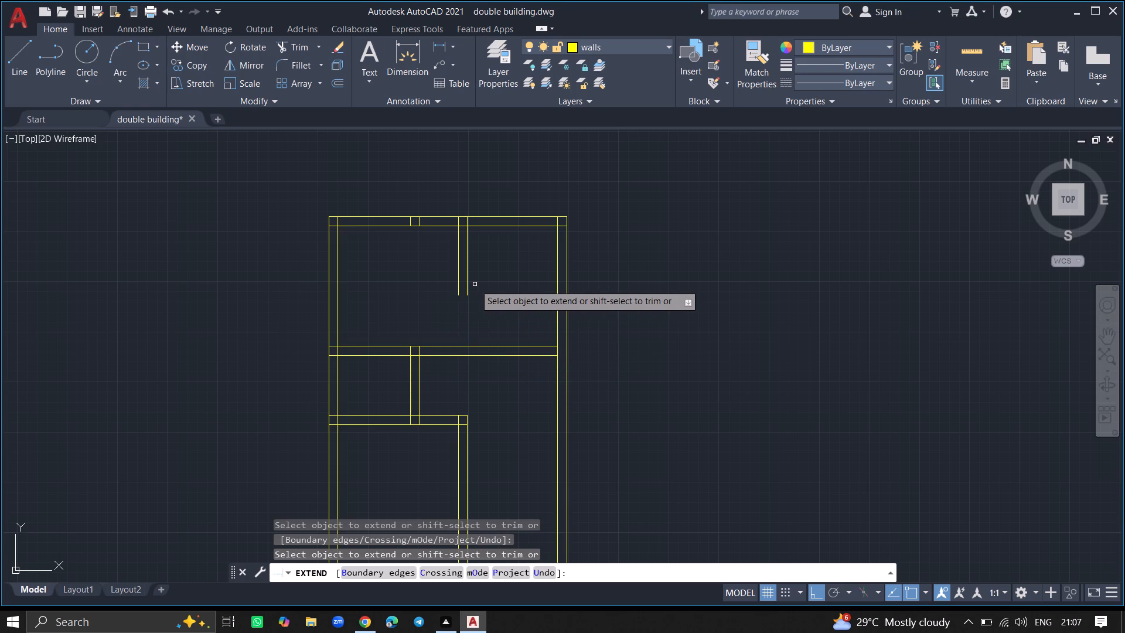
Extend both lines of the top-right room's side wall down to the extended horizontal wall.
{"action": "left_click", "coordinate": [464, 289]}
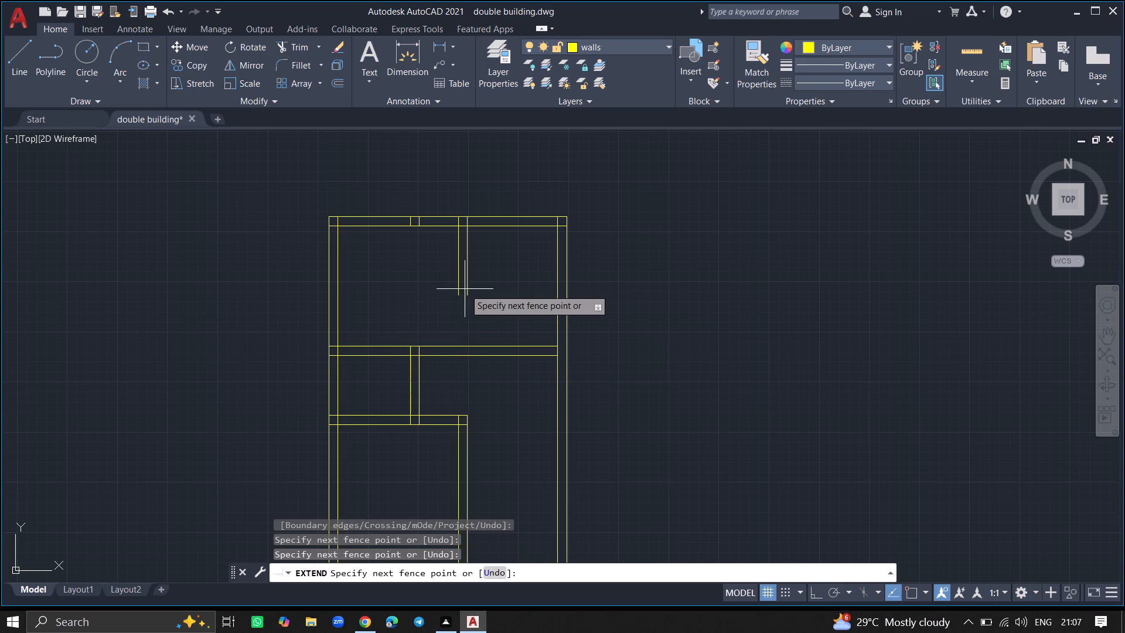
{"action": "left_click", "coordinate": [468, 289]}
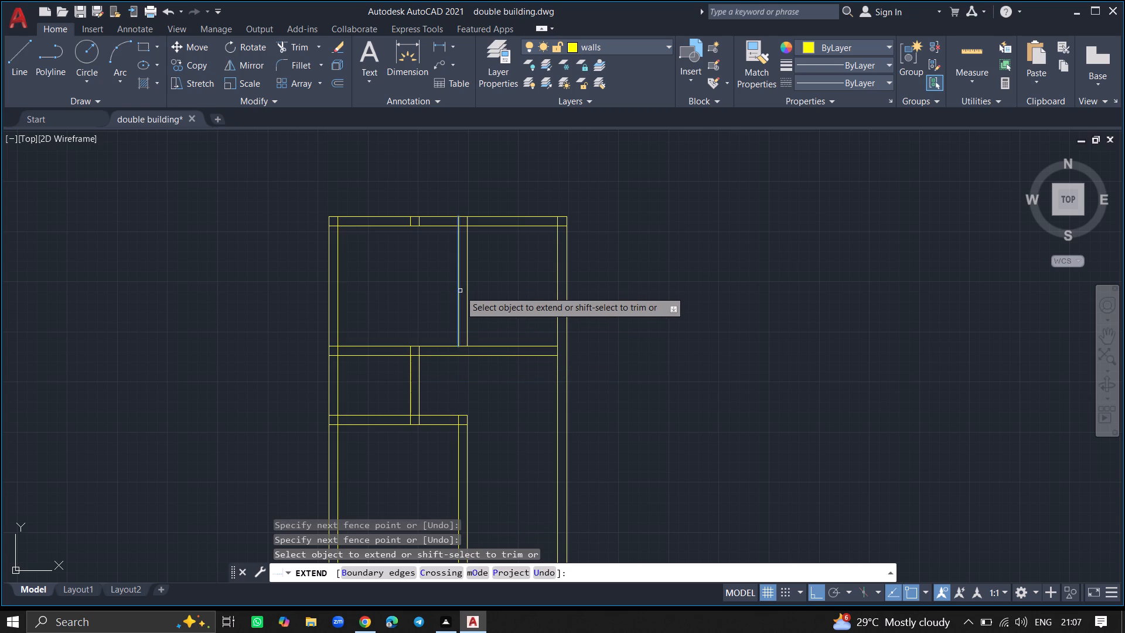
Extend both lines of the top-right room's side wall down to the lower line of the horizontal wall.
{"action": "left_click", "coordinate": [460, 291]}
{"action": "left_click", "coordinate": [459, 291]}
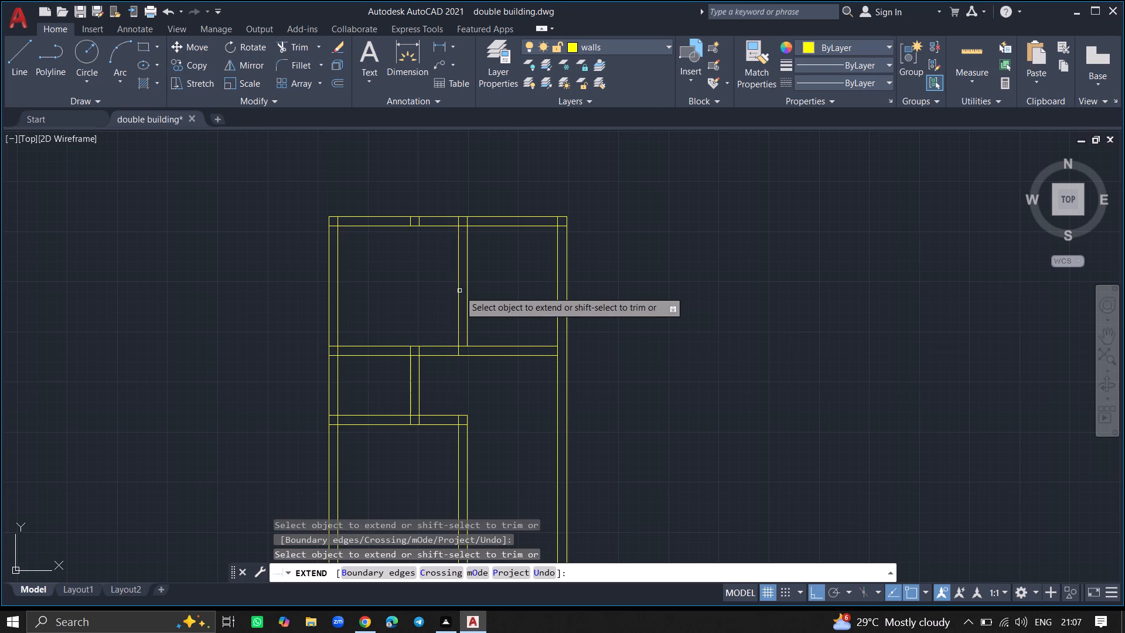
{"action": "left_click", "coordinate": [467, 291]}
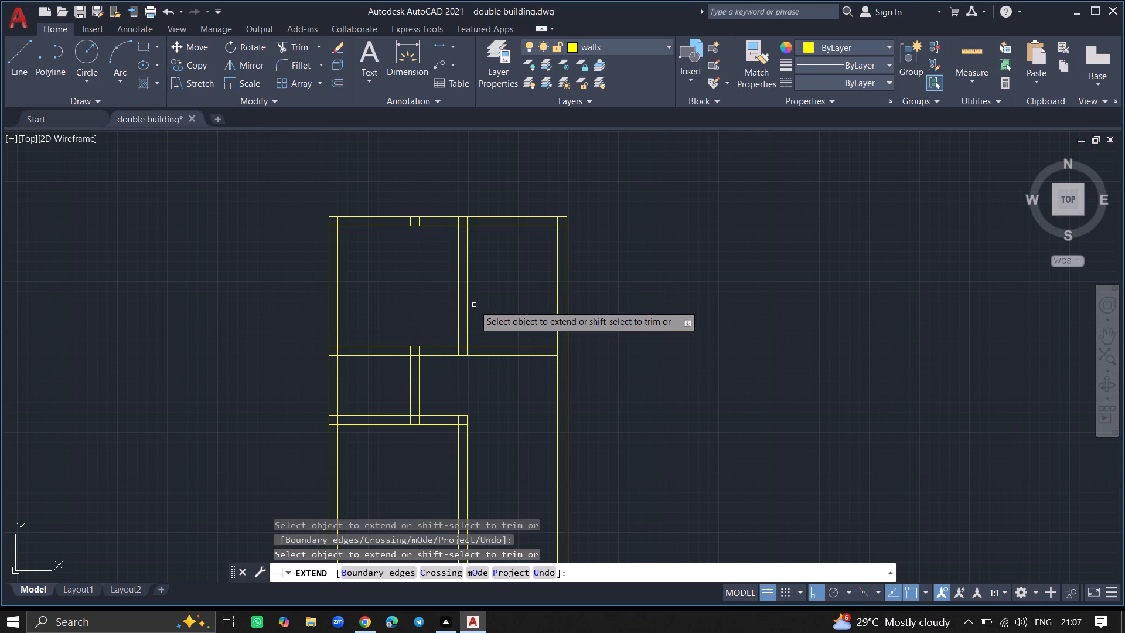
{"action": "key", "text": "Return"}
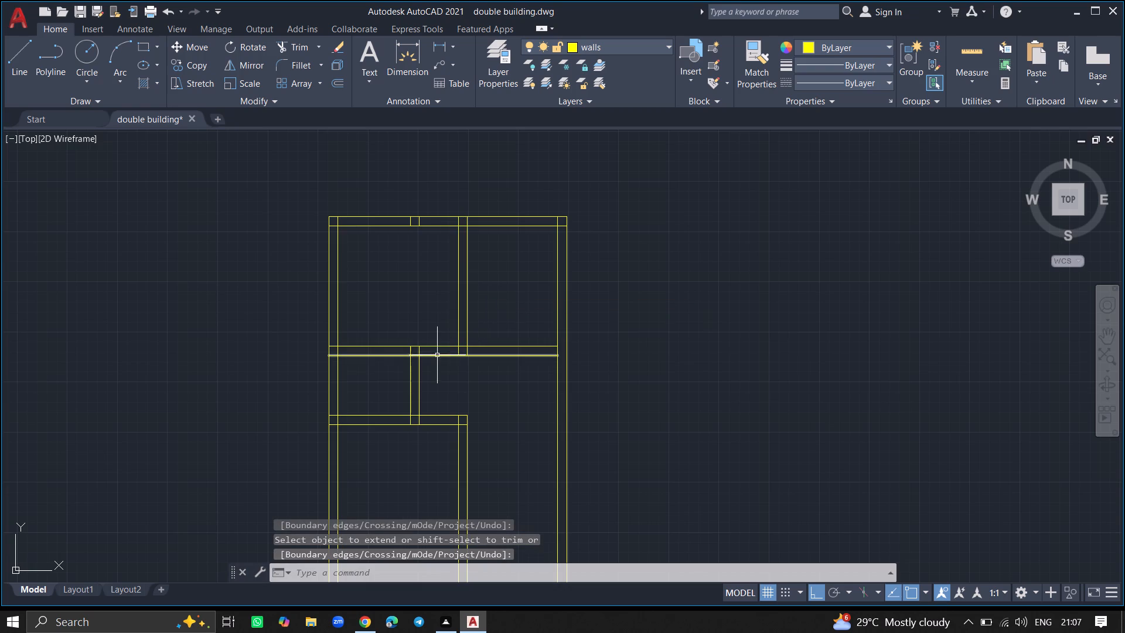
Trim the horizontal wall between the small left room and the outer right wall, keeping the short line that closes the side wall's lower end.
{"action": "scroll", "coordinate": [437, 356], "scroll_direction": "up", "scroll_amount": 2, "text": "ctrl"}
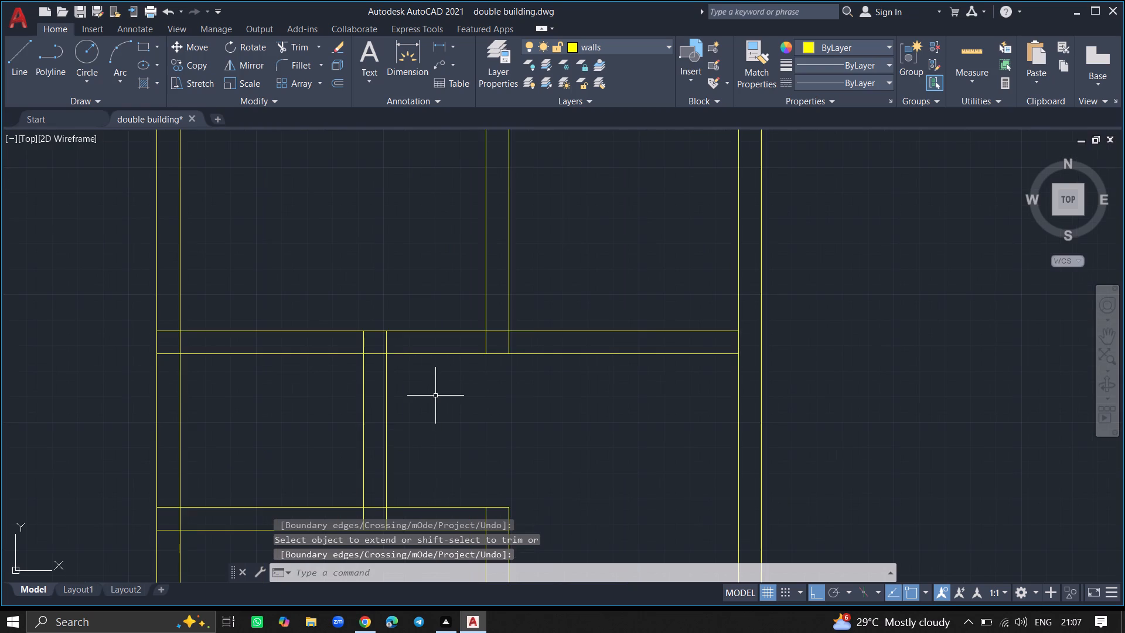
{"action": "type", "text": "TRIM"}
{"action": "key", "text": "Return"}
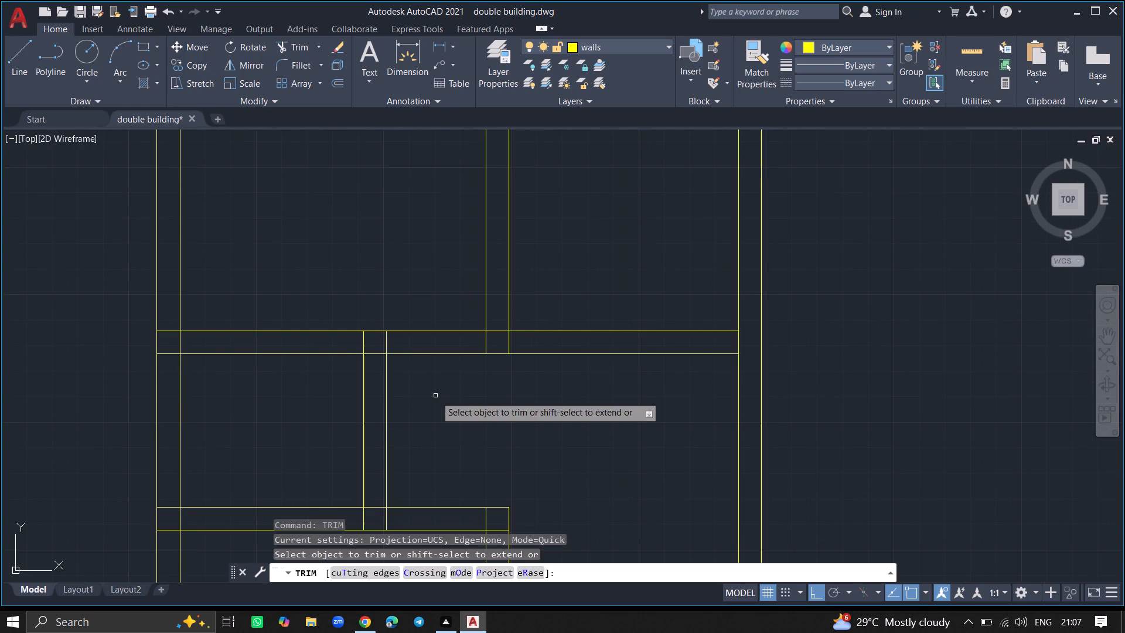
{"action": "left_click", "coordinate": [430, 352]}
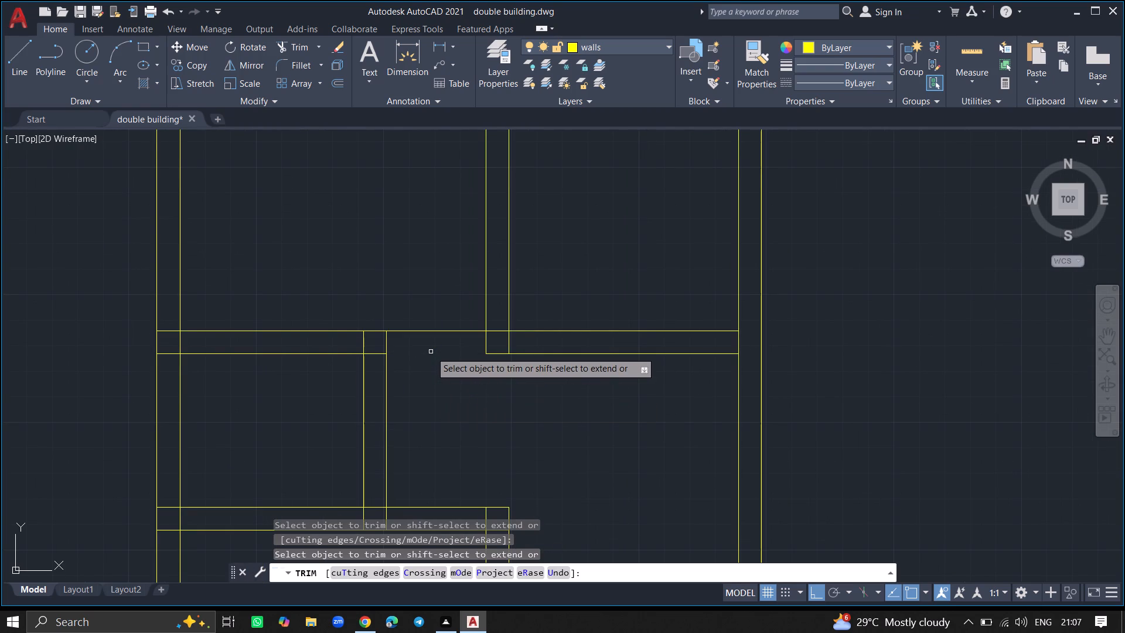
{"action": "left_click", "coordinate": [430, 329]}
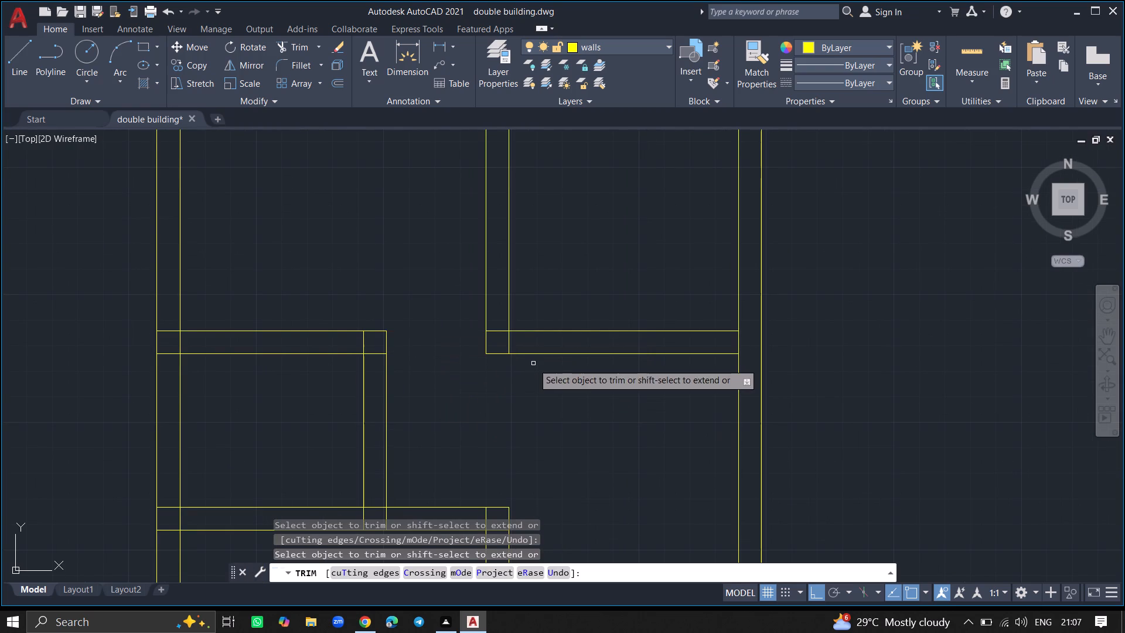
{"action": "left_click", "coordinate": [535, 354]}
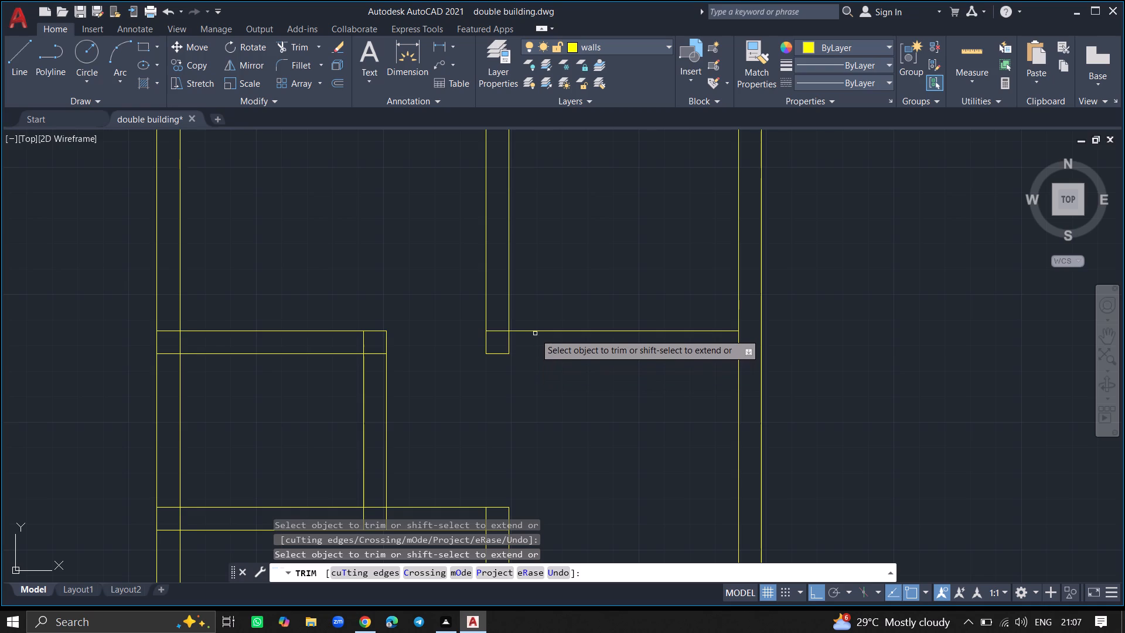
{"action": "left_click", "coordinate": [536, 331]}
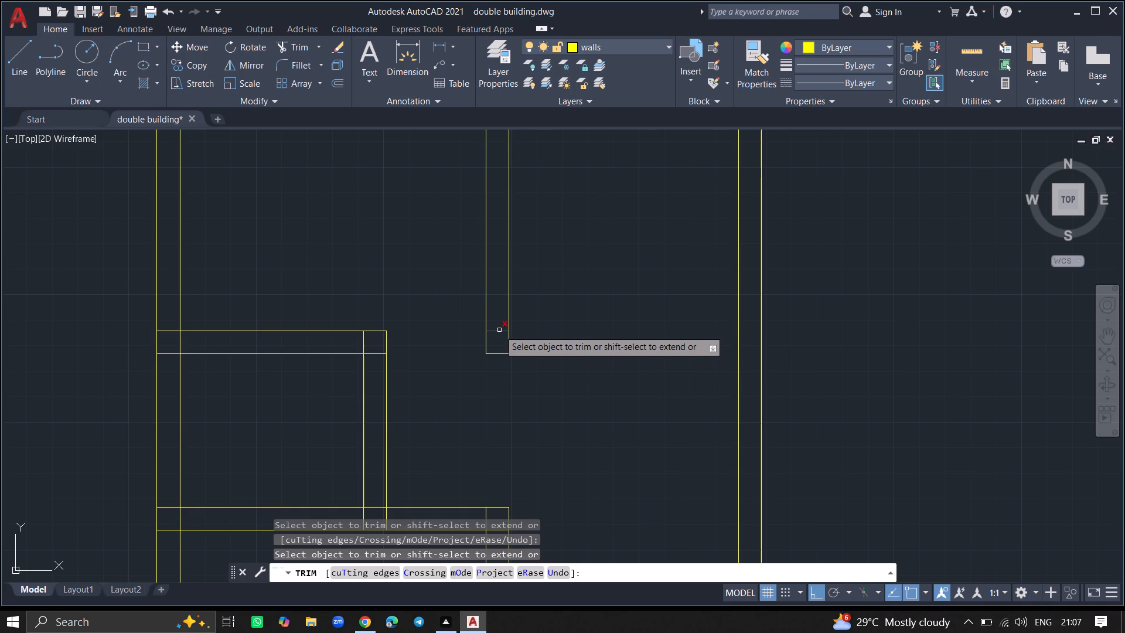
{"action": "left_click", "coordinate": [499, 330]}
{"action": "key", "text": "Return"}
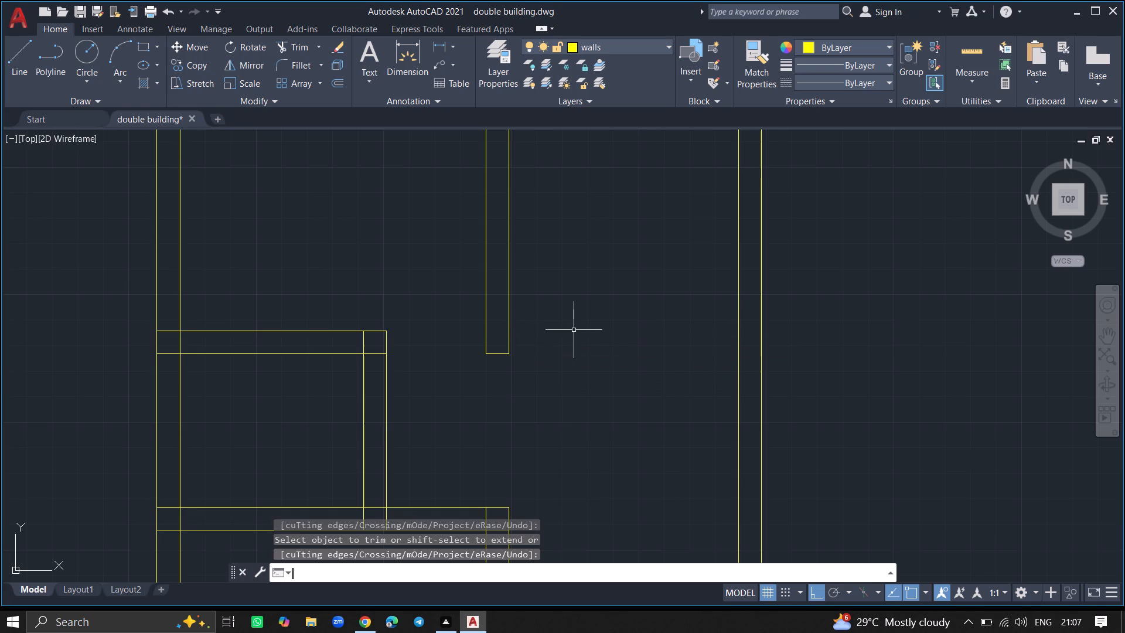
Trim away the two short vertical pieces inside the top outer wall, above the small left room.
{"action": "scroll", "coordinate": [574, 330], "scroll_direction": "down", "scroll_amount": 2, "text": "ctrl"}
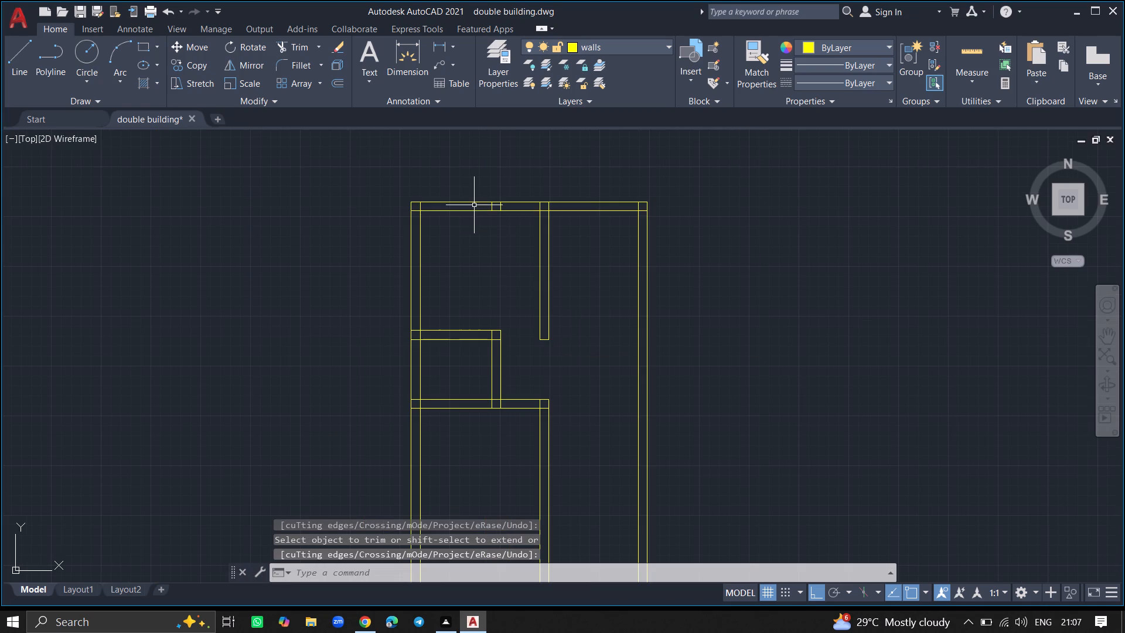
{"action": "scroll", "coordinate": [474, 205], "scroll_direction": "up", "scroll_amount": 3, "text": "ctrl"}
{"action": "type", "text": "TRIM"}
{"action": "key", "text": "Return"}
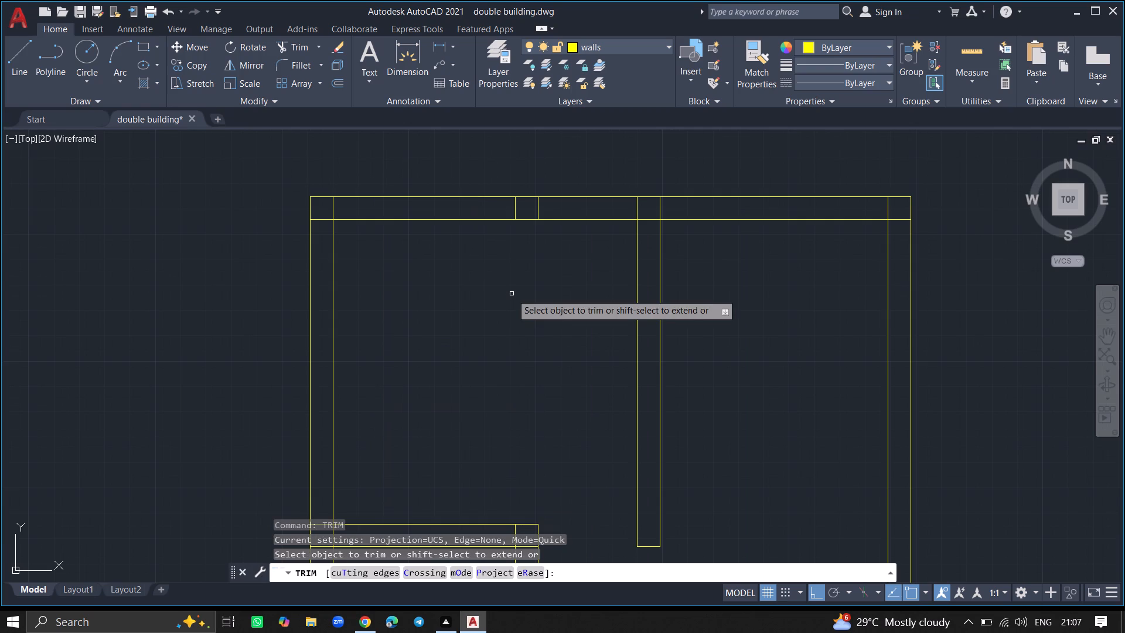
{"action": "left_click", "coordinate": [538, 206]}
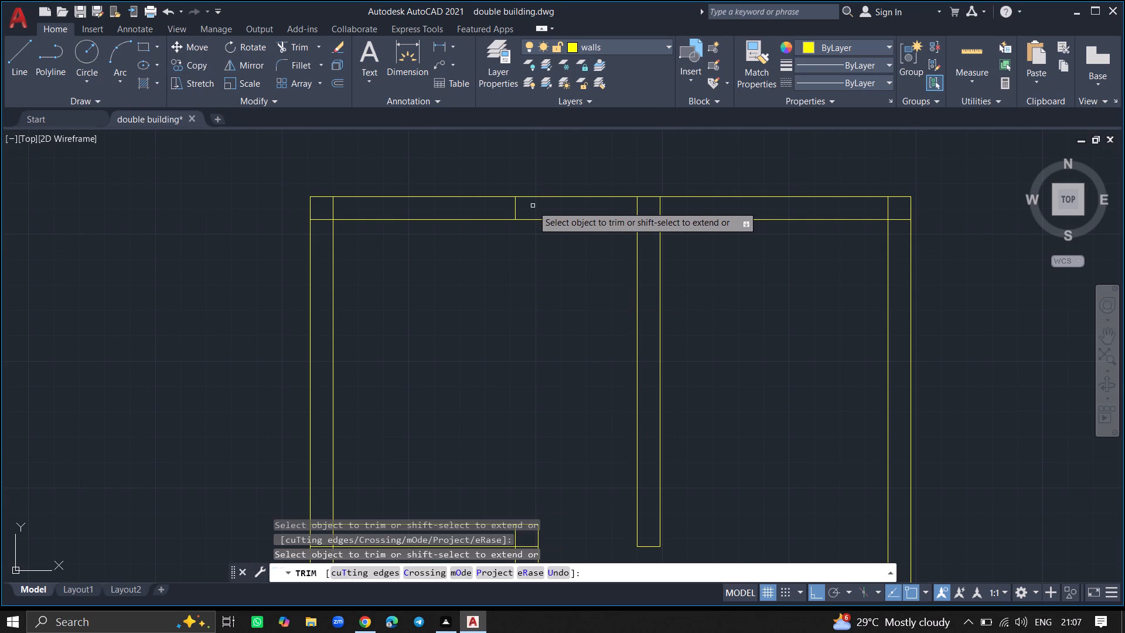
{"action": "left_click", "coordinate": [516, 207]}
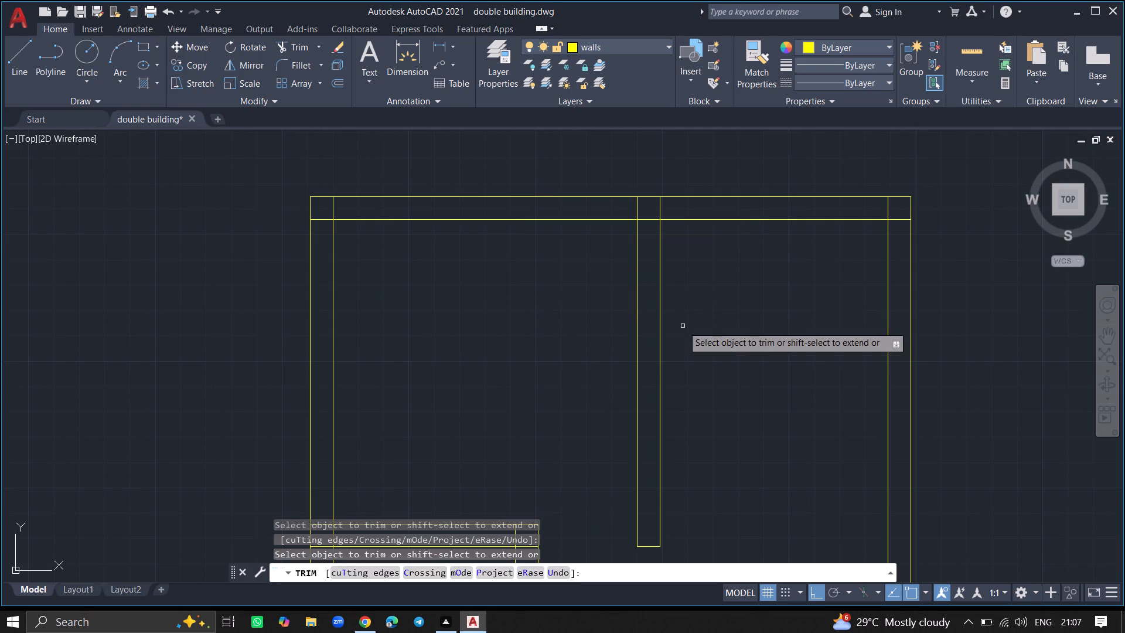
{"action": "key", "text": "Return"}
Measure the large left room's inside height with a temporary linear dimension and erase that dimension.
{"action": "scroll", "coordinate": [683, 326], "scroll_direction": "down", "scroll_amount": 3, "text": "ctrl"}
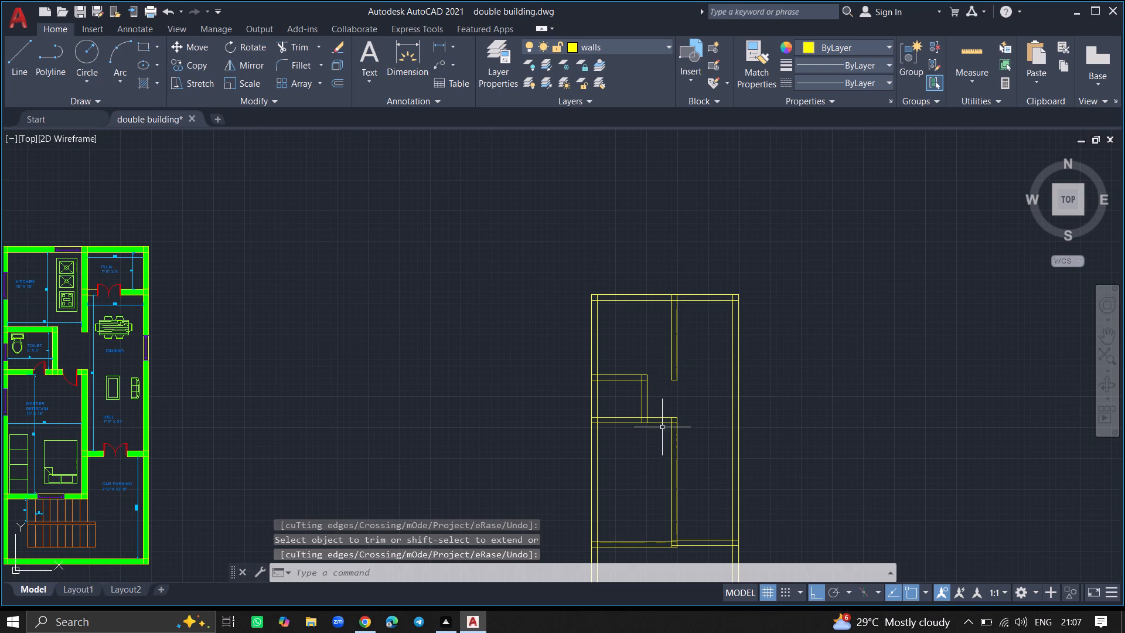
{"action": "scroll", "coordinate": [660, 435], "scroll_direction": "down", "scroll_amount": 2, "text": "ctrl"}
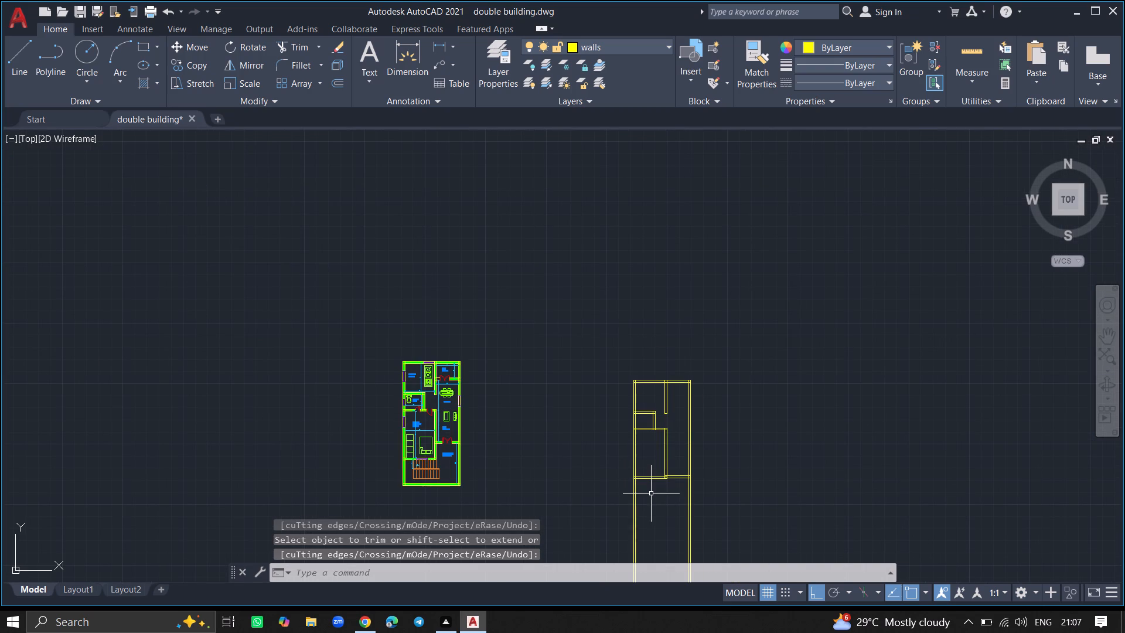
{"action": "scroll", "coordinate": [651, 494], "scroll_direction": "up", "scroll_amount": 6, "text": "ctrl"}
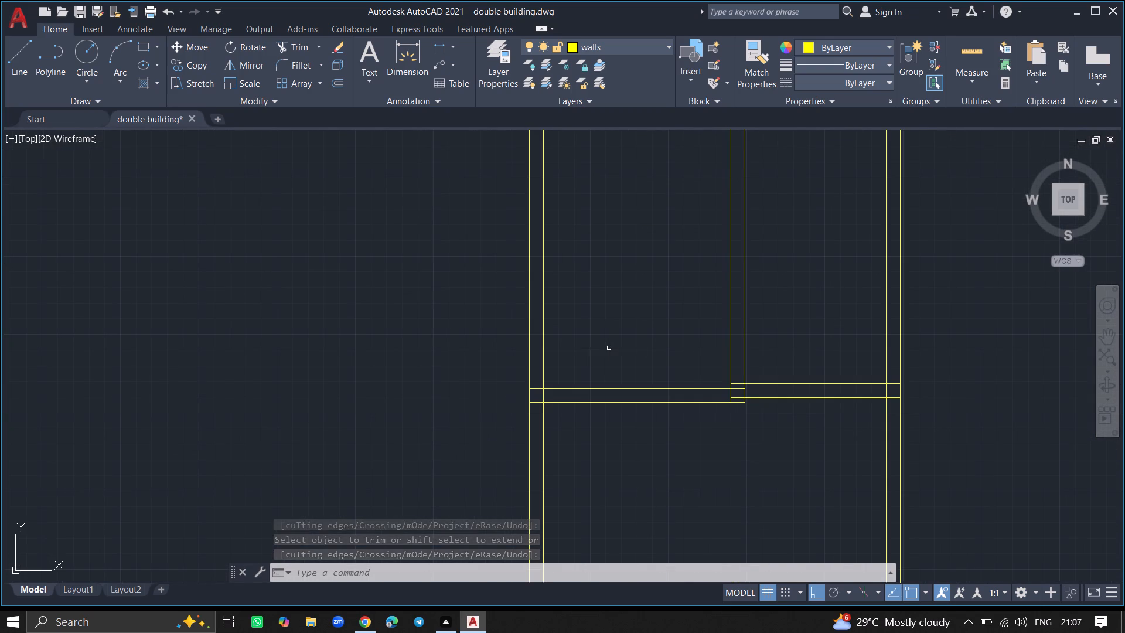
{"action": "scroll", "coordinate": [609, 348], "scroll_direction": "down", "scroll_amount": 1, "text": "ctrl"}
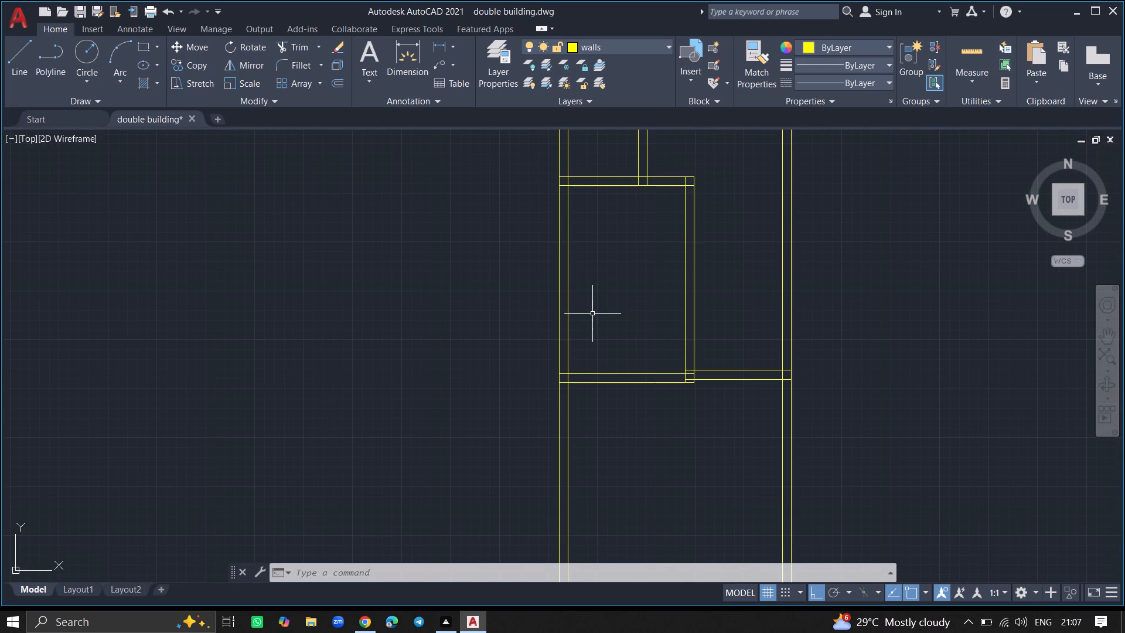
{"action": "type", "text": "DIML"}
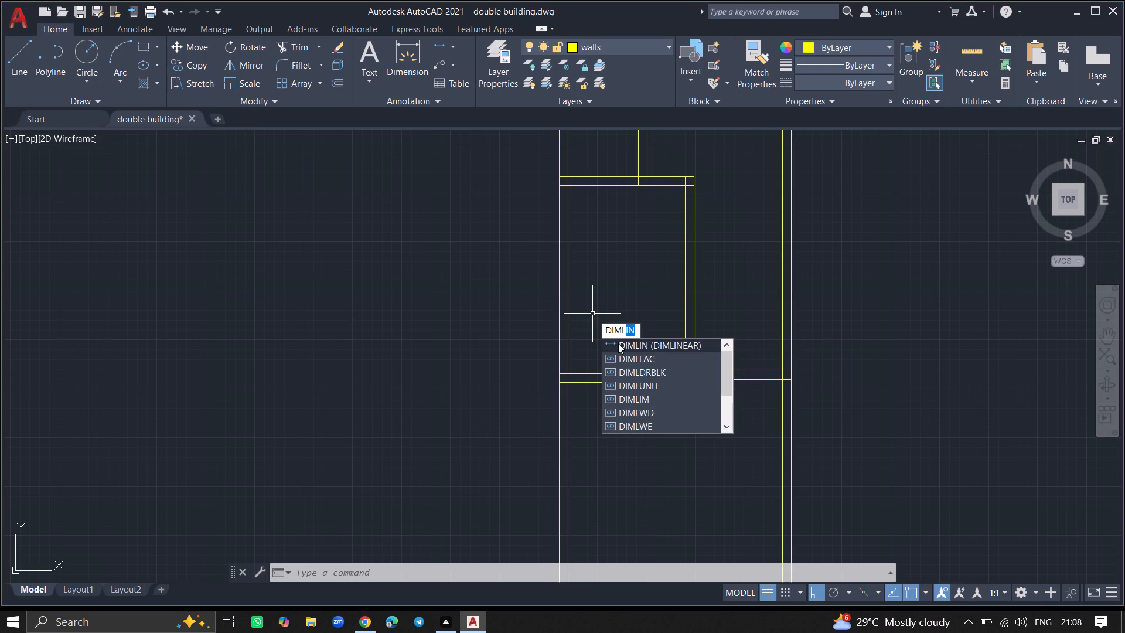
{"action": "left_click", "coordinate": [618, 343]}
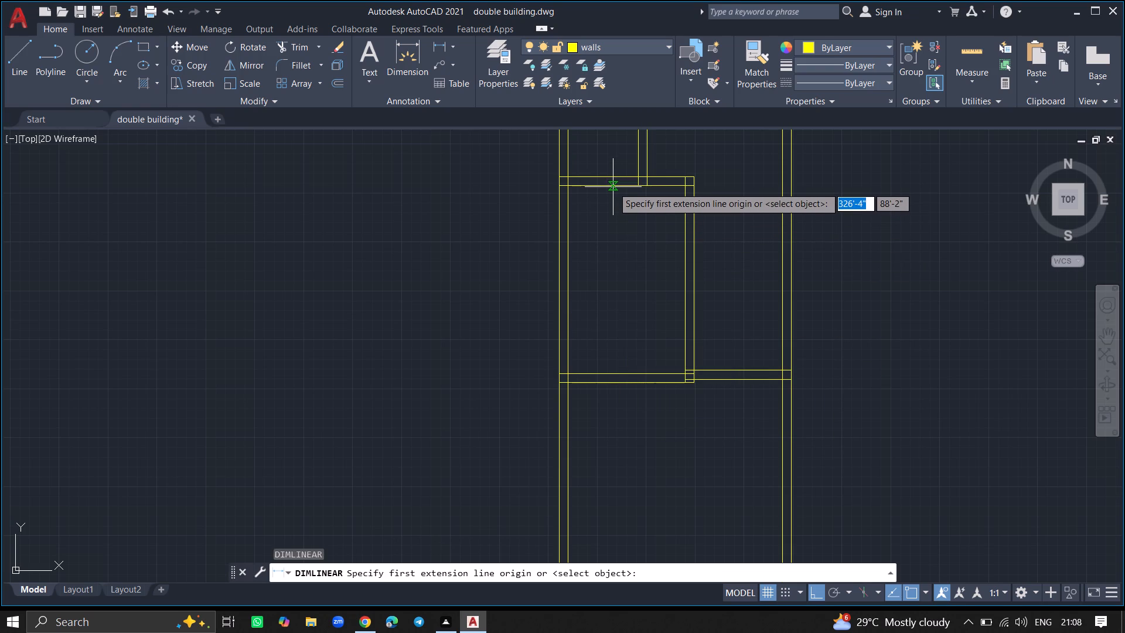
{"action": "left_click", "coordinate": [613, 186]}
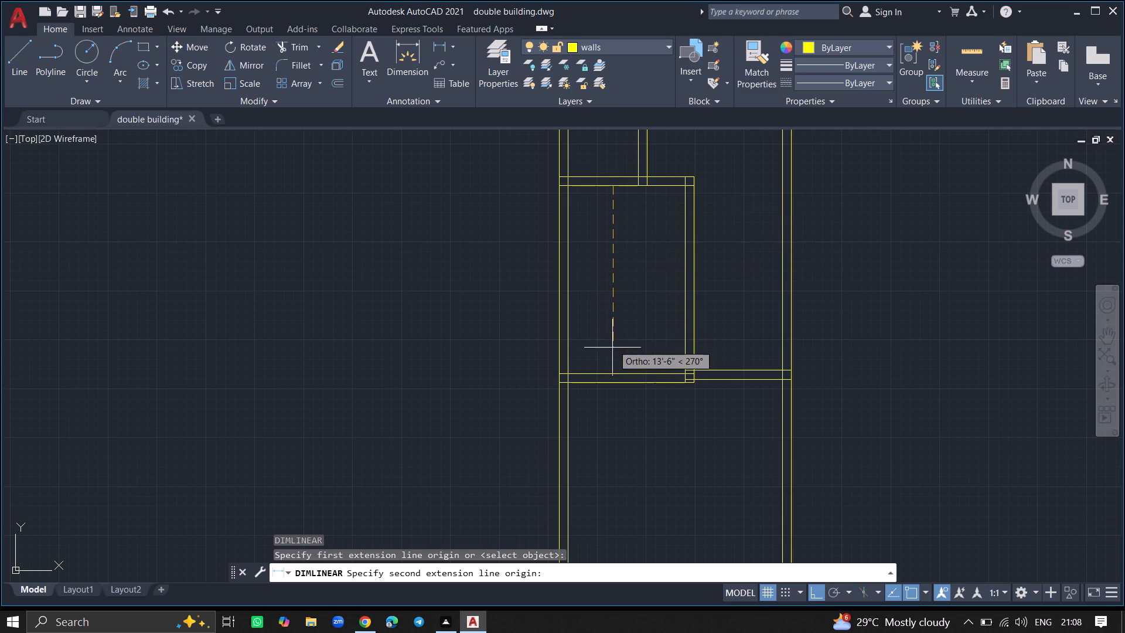
{"action": "left_click", "coordinate": [611, 371]}
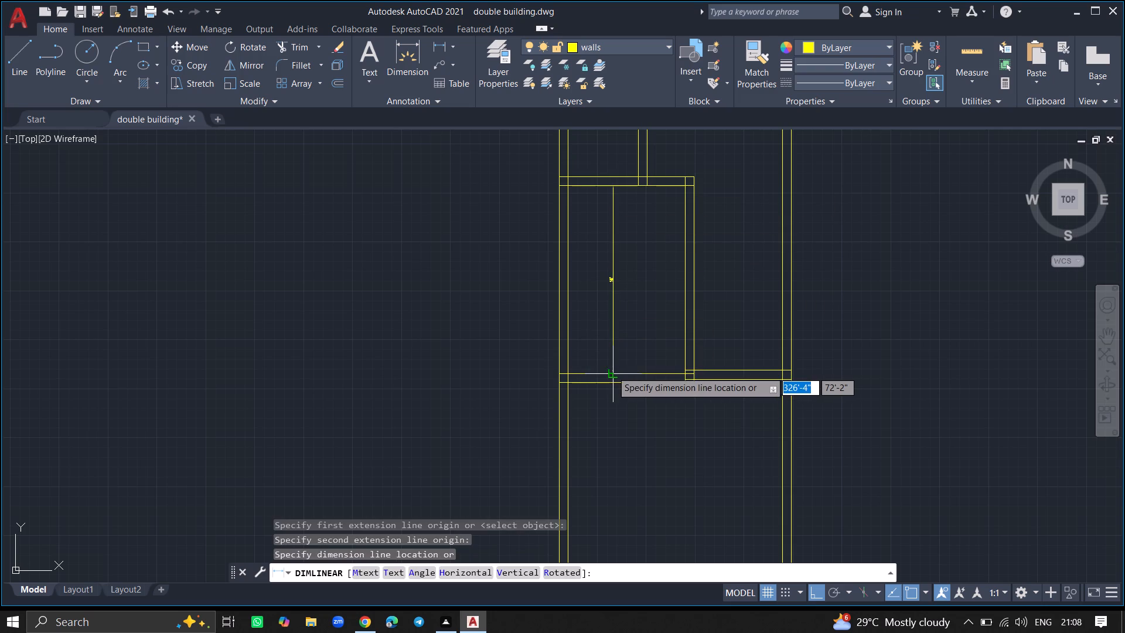
{"action": "left_click", "coordinate": [625, 364]}
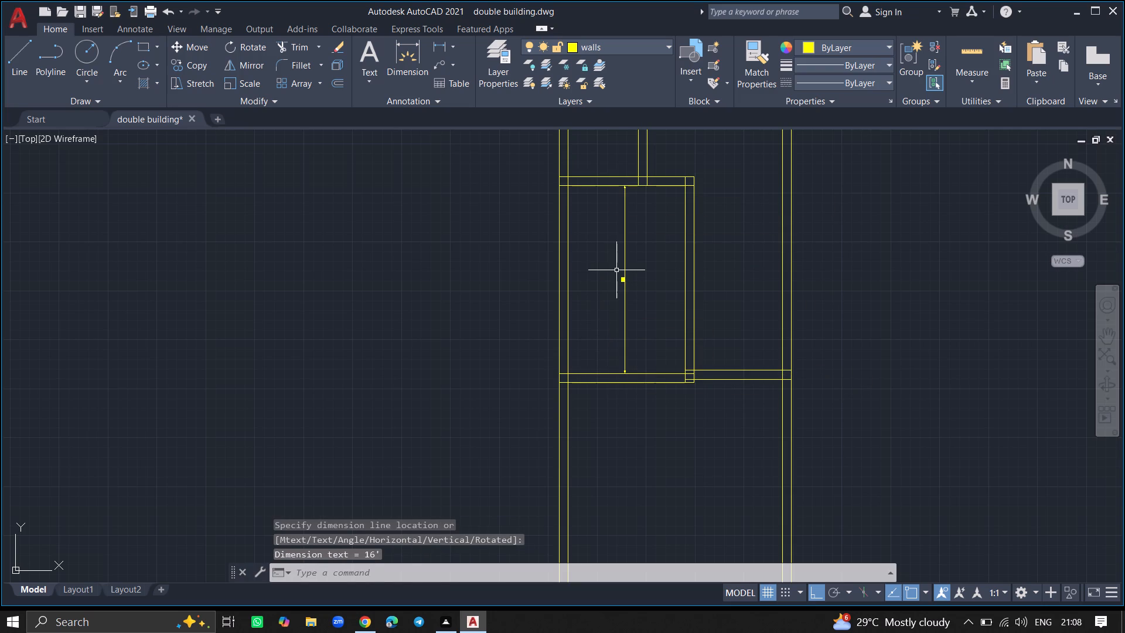
{"action": "scroll", "coordinate": [617, 270], "scroll_direction": "up", "scroll_amount": 3, "text": "ctrl"}
{"action": "scroll", "coordinate": [606, 326], "scroll_direction": "down", "scroll_amount": 2, "text": "ctrl"}
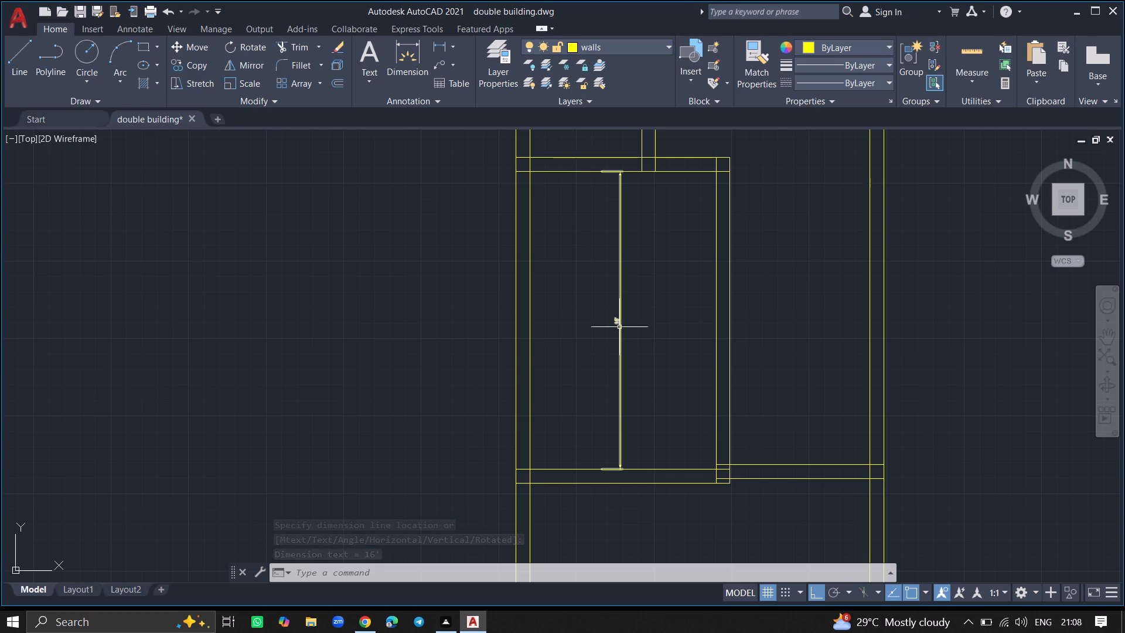
{"action": "left_click", "coordinate": [619, 327]}
{"action": "key", "text": "Delete"}
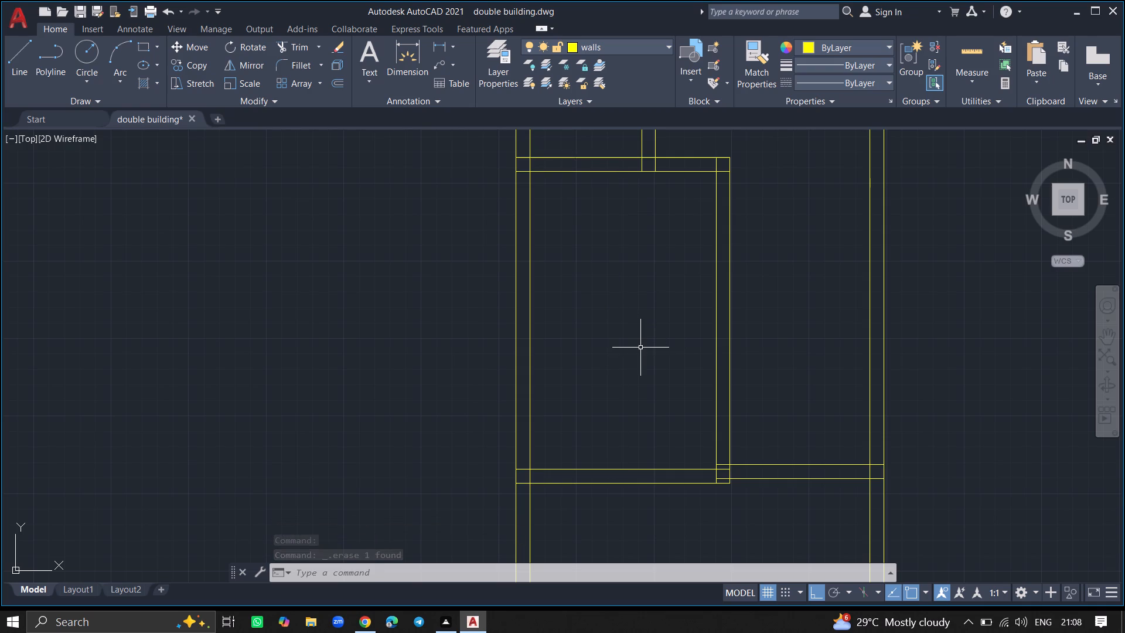
Make the staircase layer current.
{"action": "scroll", "coordinate": [640, 348], "scroll_direction": "down", "scroll_amount": 1, "text": "ctrl"}
{"action": "scroll", "coordinate": [703, 406], "scroll_direction": "down", "scroll_amount": 2, "text": "ctrl"}
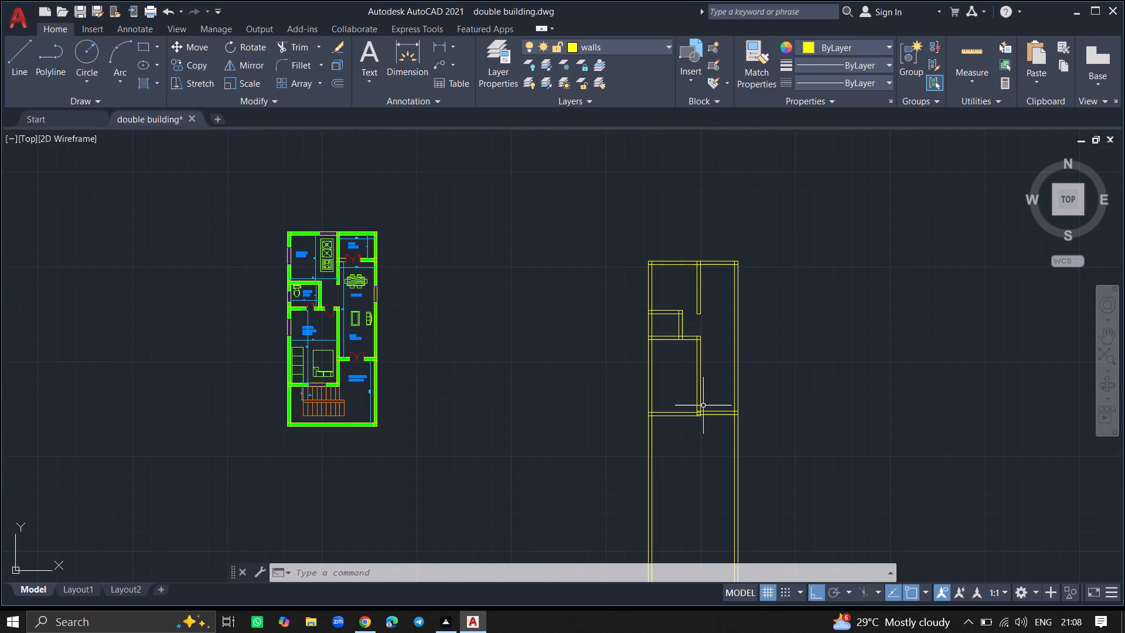
{"action": "scroll", "coordinate": [683, 456], "scroll_direction": "up", "scroll_amount": 2, "text": "ctrl"}
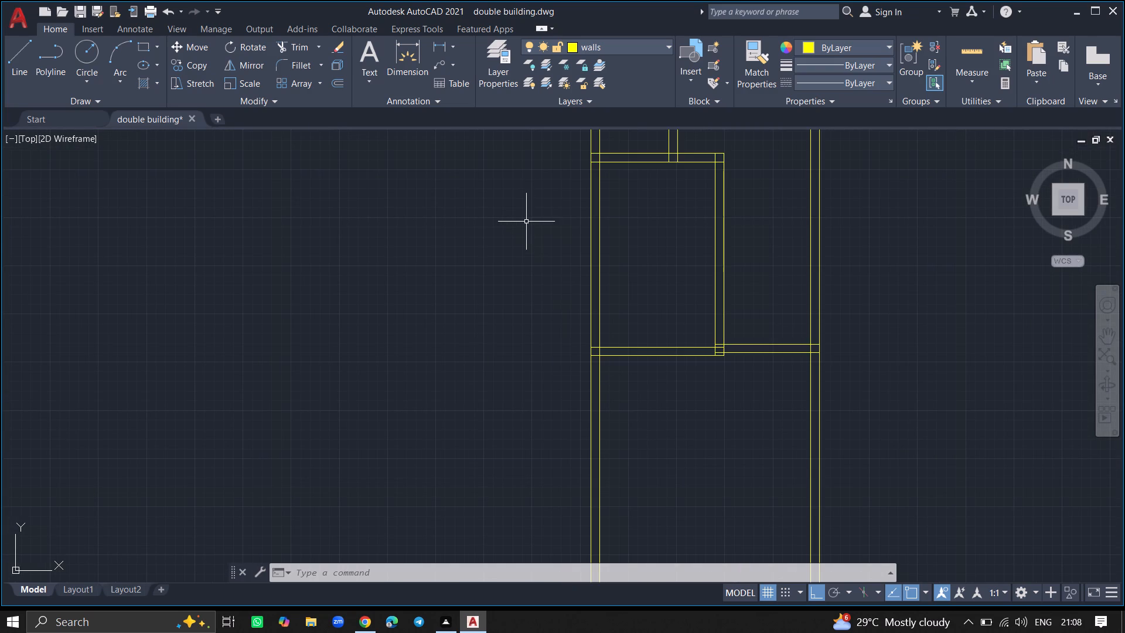
{"action": "double_click", "coordinate": [499, 72]}
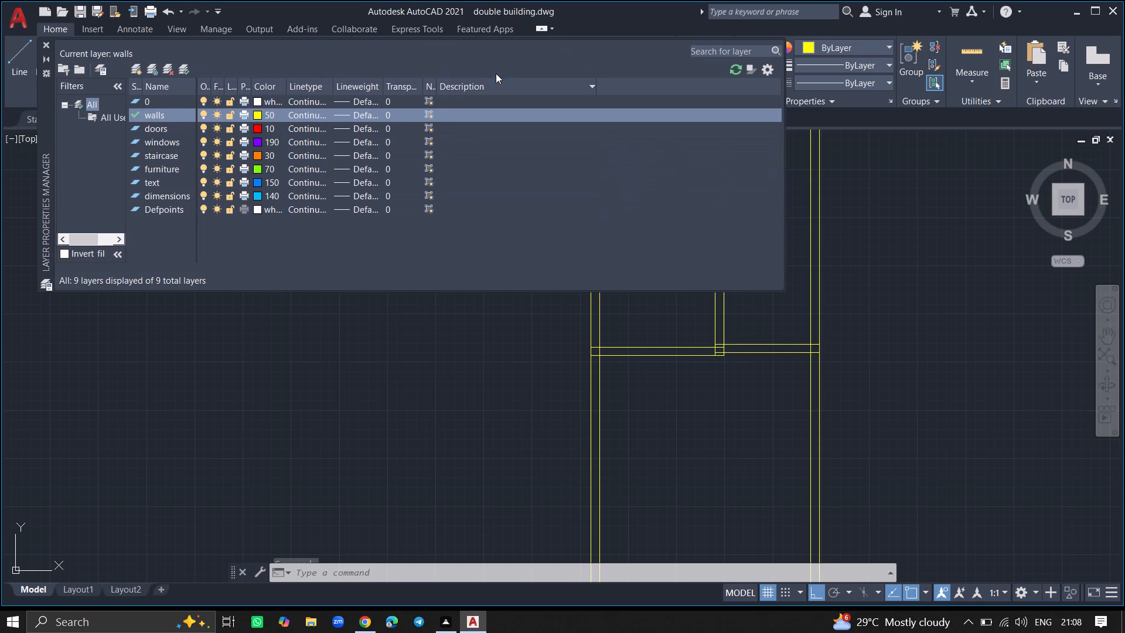
{"action": "double_click", "coordinate": [164, 151]}
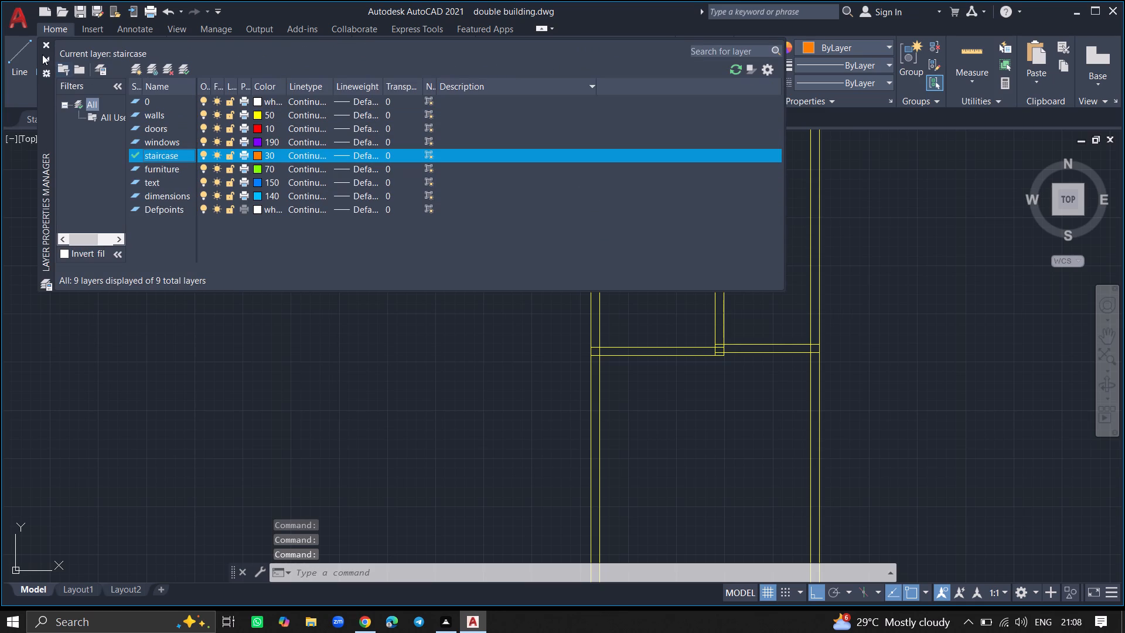
{"action": "left_click", "coordinate": [47, 41]}
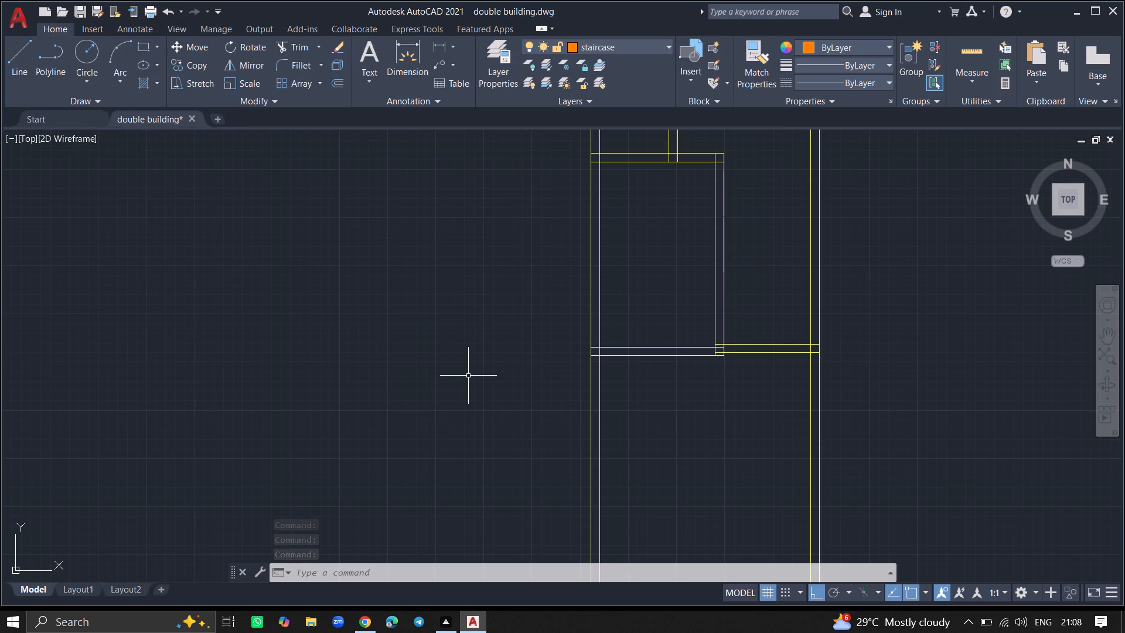
Draw a 3' vertical line downward from the large left room's lower-right outer corner.
{"action": "key", "text": "l"}
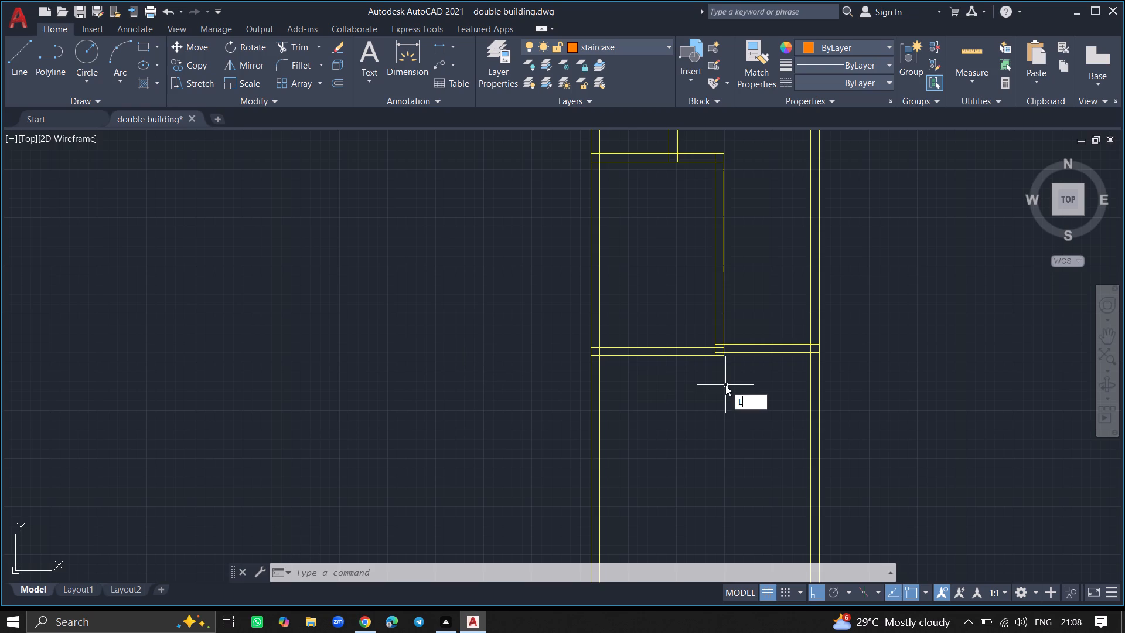
{"action": "key", "text": "Return"}
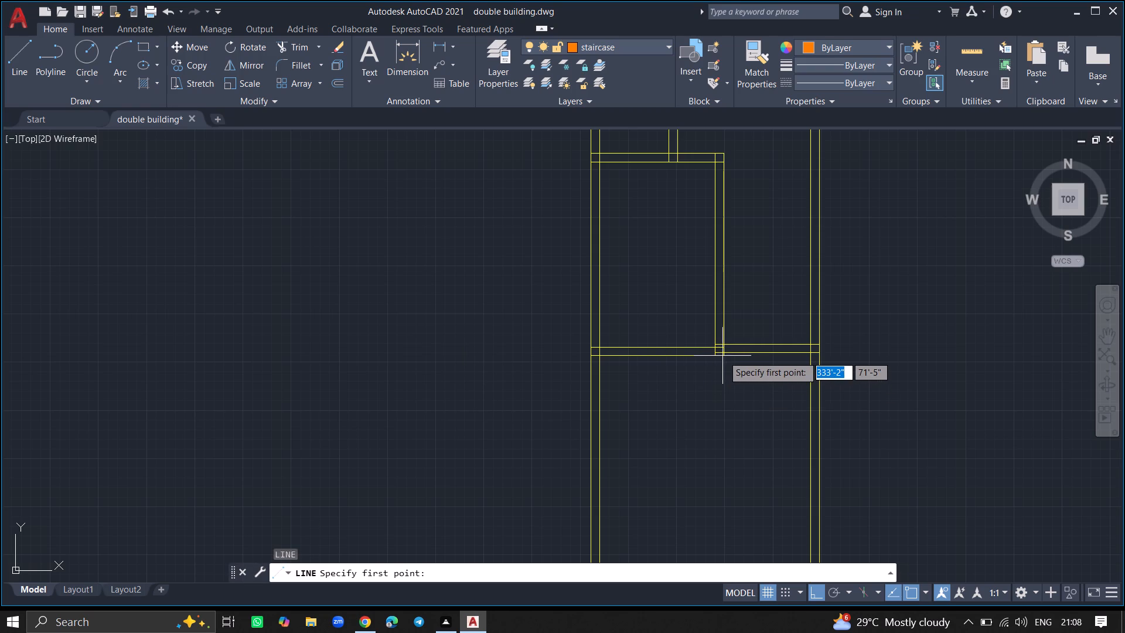
{"action": "left_click", "coordinate": [725, 356]}
{"action": "type", "text": "3'"}
{"action": "key", "text": "Return"}
{"action": "key", "text": "Return"}
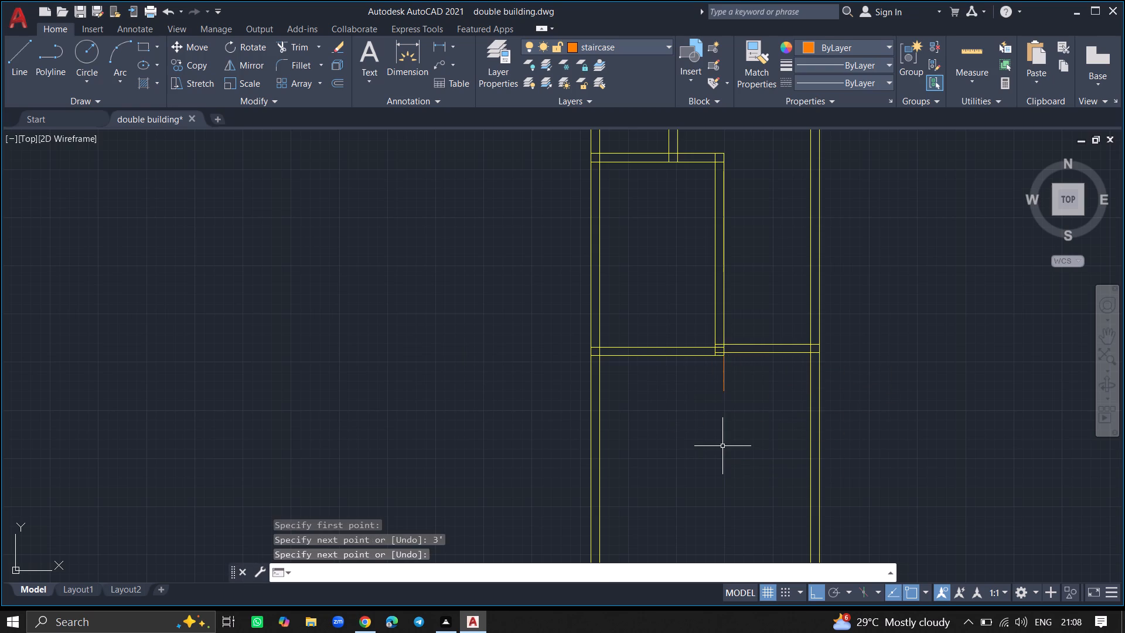
Offset the 3' vertical stair line leftward seven times at 1' spacing to form the upper flight's treads.
{"action": "scroll", "coordinate": [725, 382], "scroll_direction": "up", "scroll_amount": 6, "text": "ctrl"}
{"action": "type", "text": "OFFSET"}
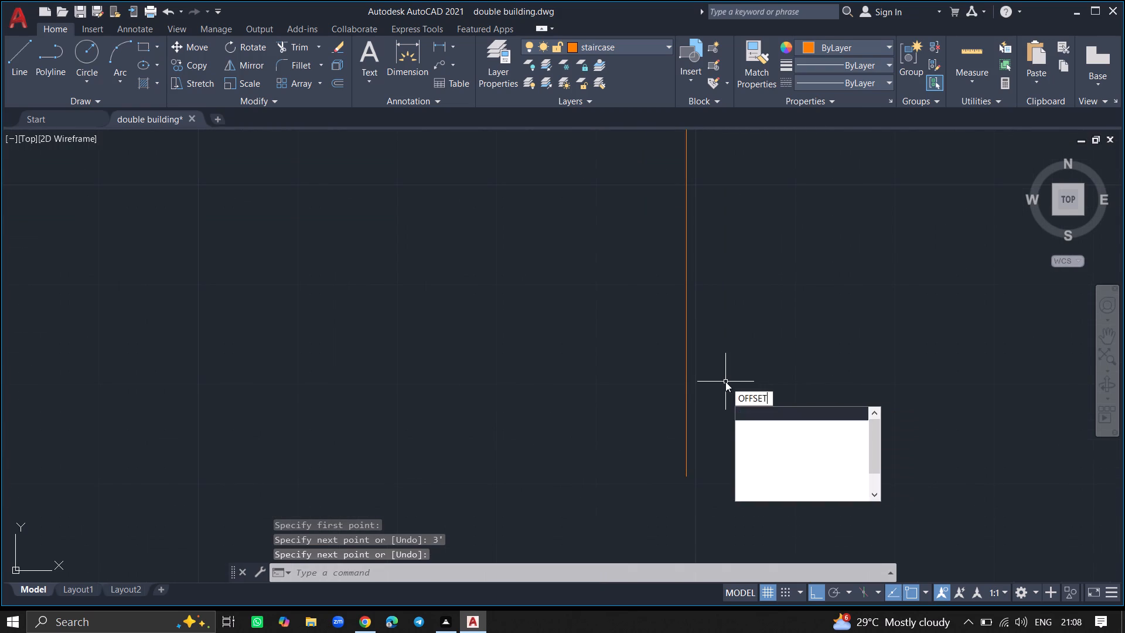
{"action": "key", "text": "Return"}
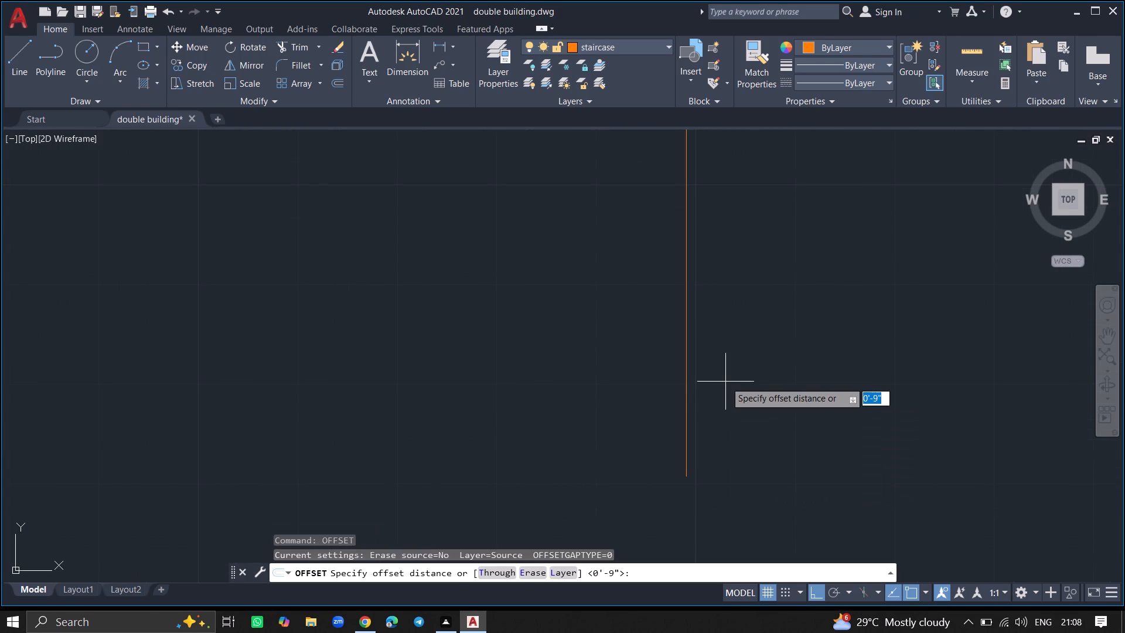
{"action": "type", "text": "1'"}
{"action": "key", "text": "Return"}
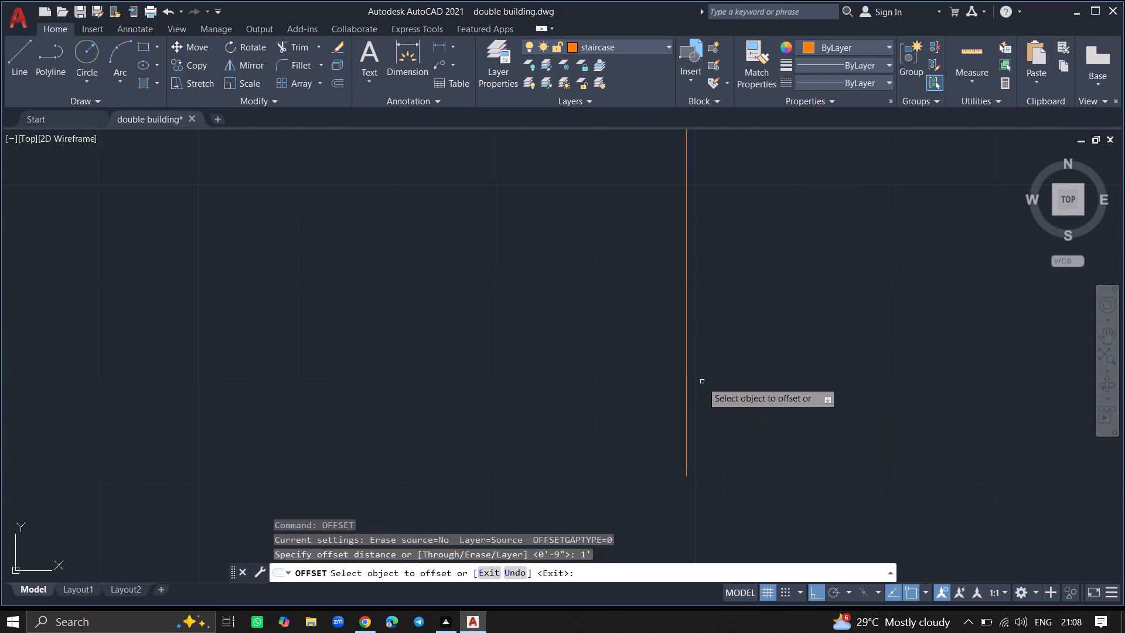
{"action": "left_click", "coordinate": [686, 385]}
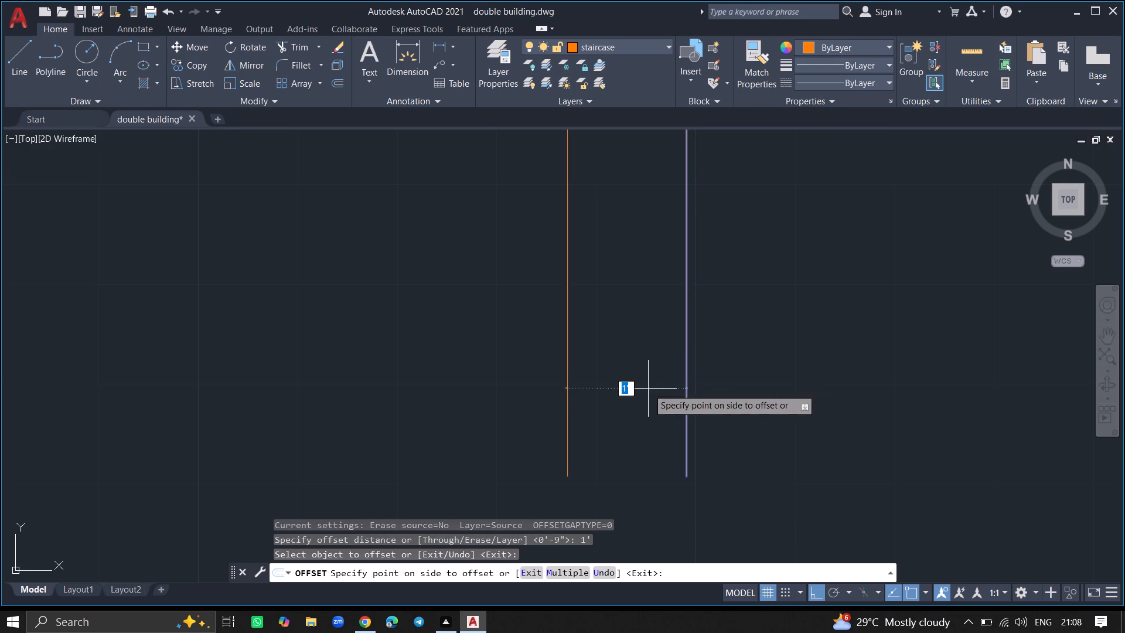
{"action": "left_click", "coordinate": [648, 389]}
{"action": "left_click", "coordinate": [567, 398]}
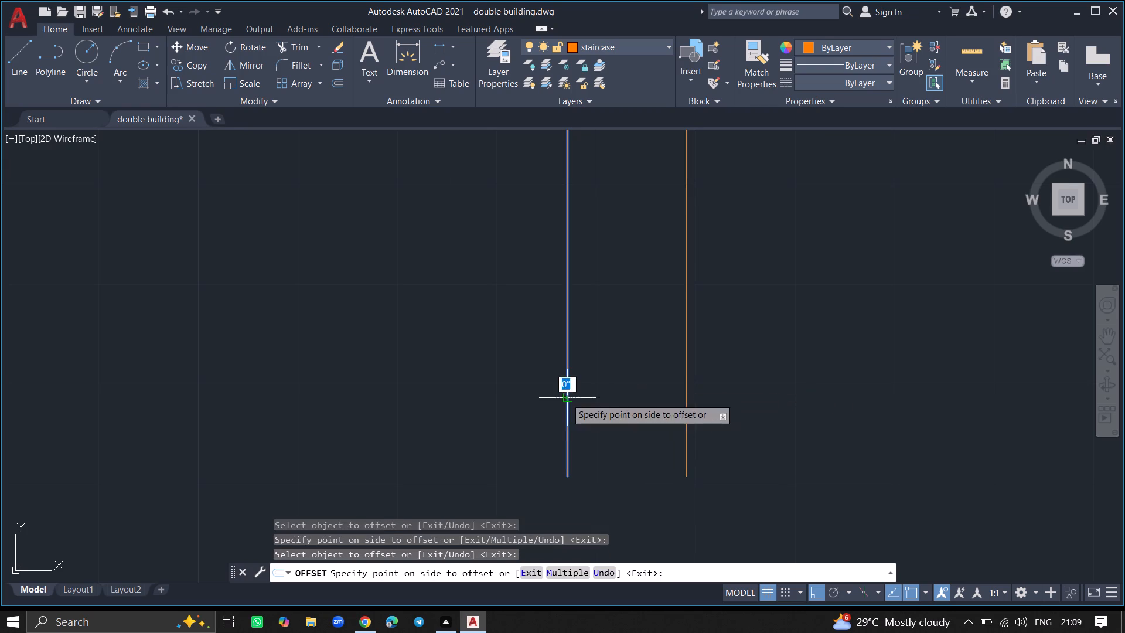
{"action": "left_click", "coordinate": [531, 403]}
{"action": "scroll", "coordinate": [531, 403], "scroll_direction": "down", "scroll_amount": 5, "text": "ctrl"}
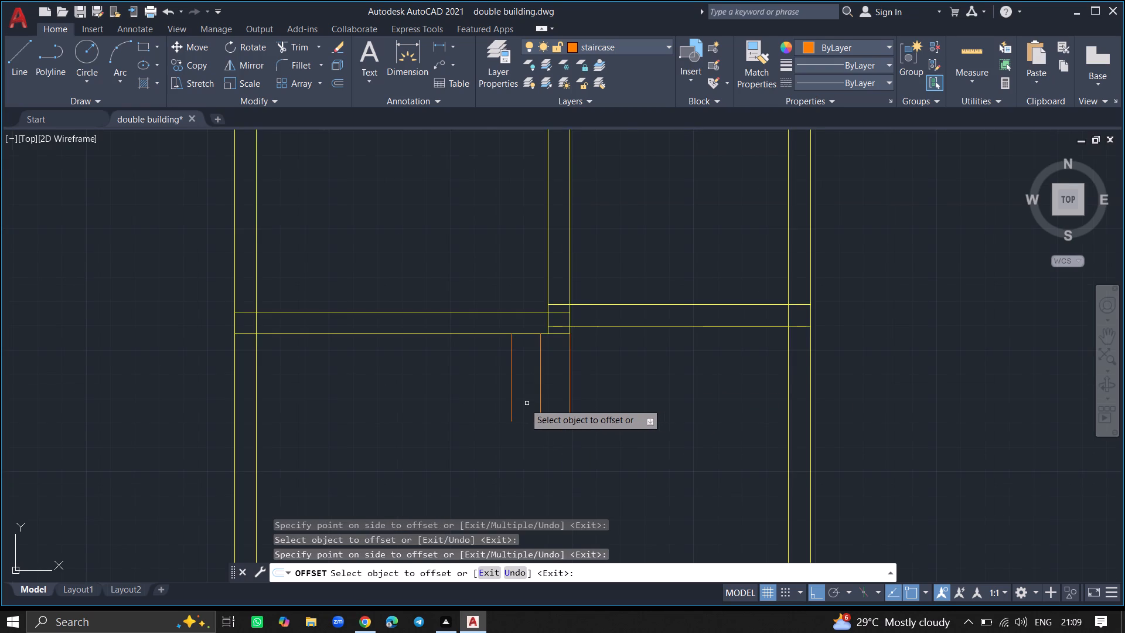
{"action": "left_click", "coordinate": [513, 403]}
{"action": "left_click", "coordinate": [463, 403]}
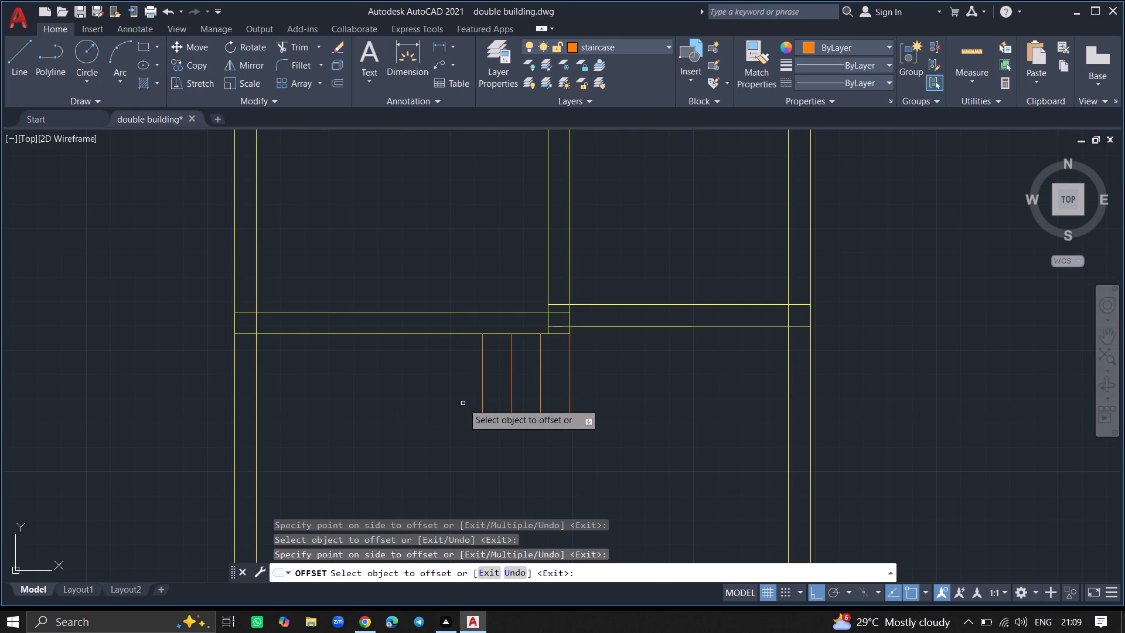
{"action": "left_click", "coordinate": [482, 402]}
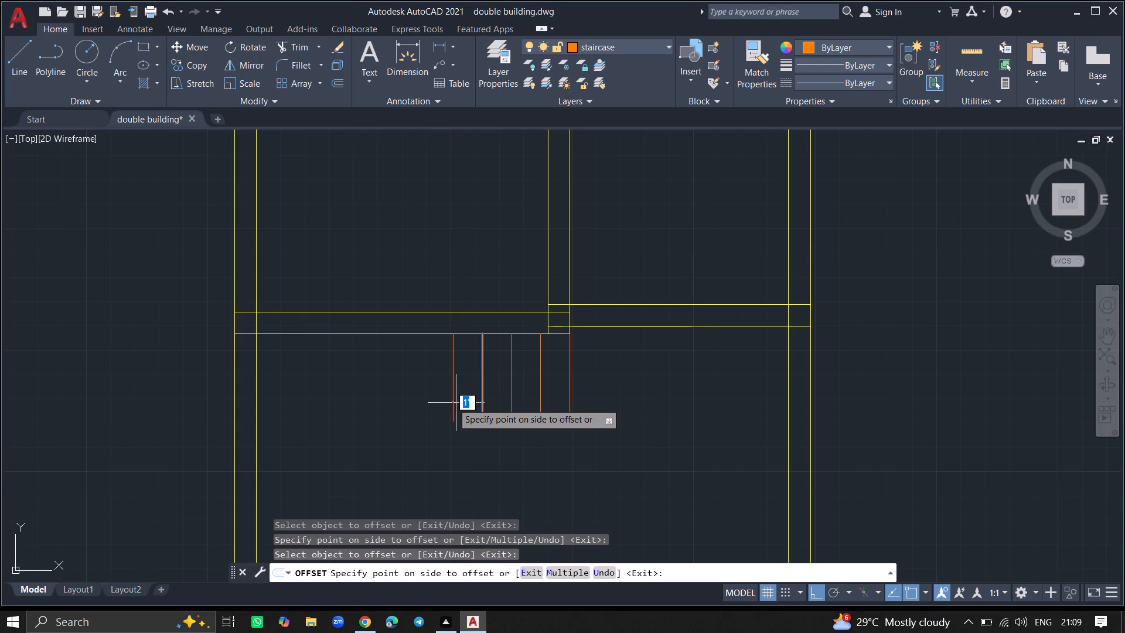
{"action": "left_click", "coordinate": [445, 403]}
{"action": "left_click", "coordinate": [451, 399]}
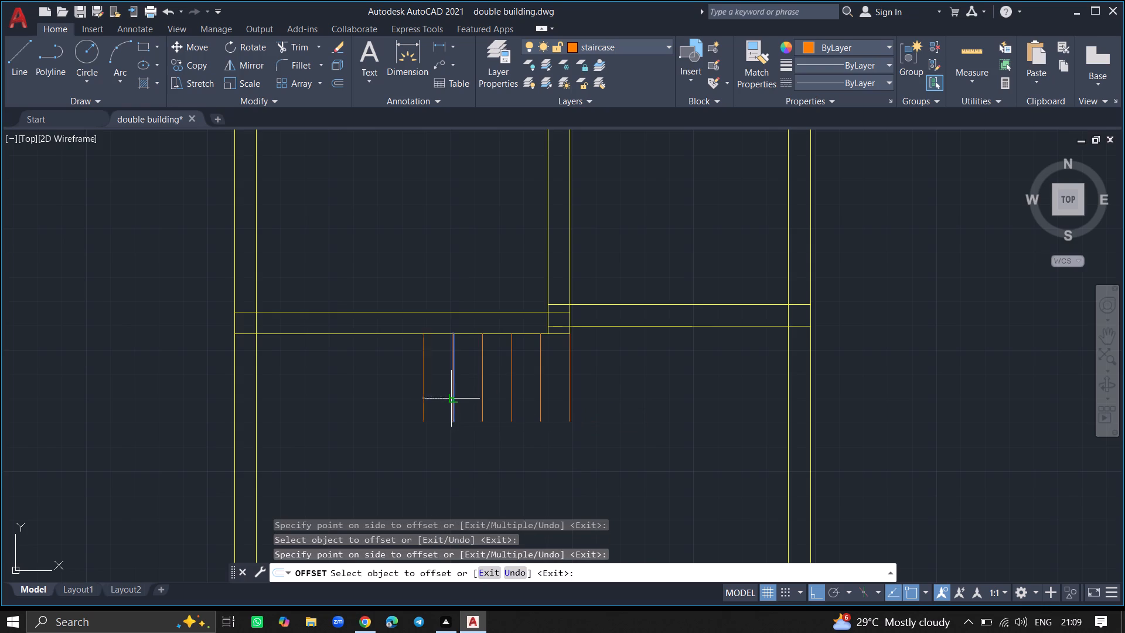
{"action": "left_click", "coordinate": [419, 399]}
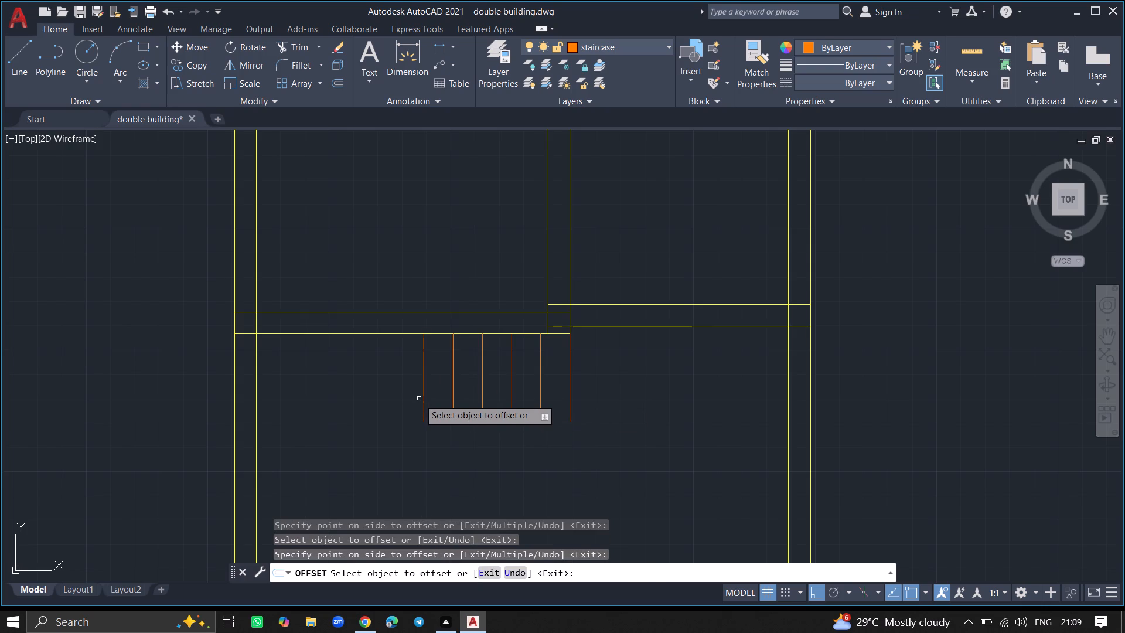
{"action": "left_click", "coordinate": [424, 393]}
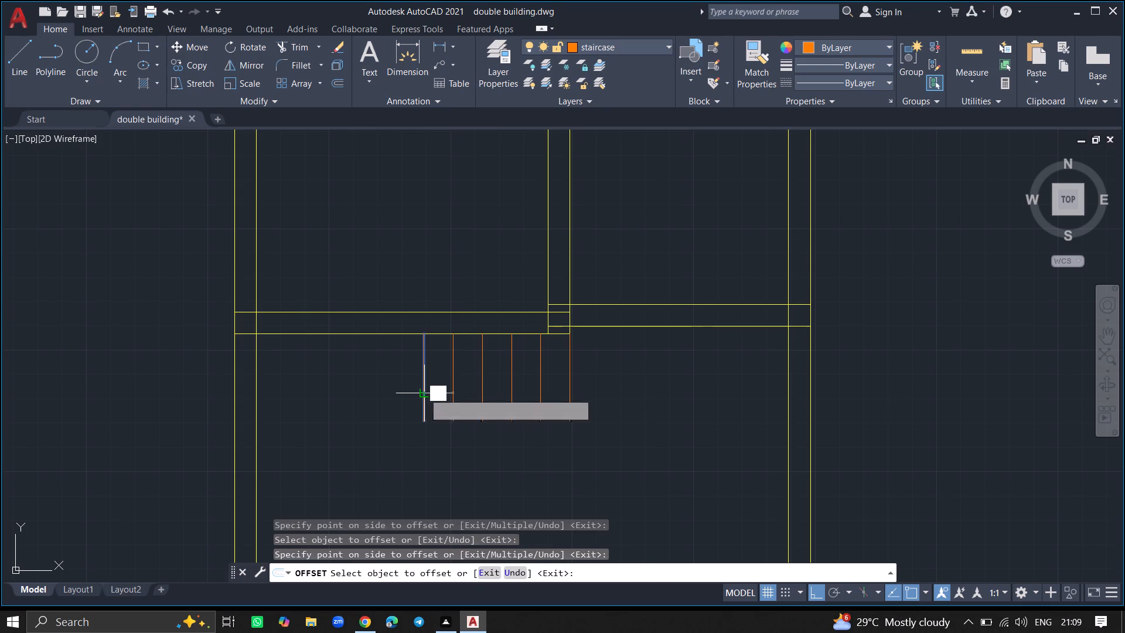
{"action": "left_click", "coordinate": [393, 389]}
{"action": "left_click", "coordinate": [393, 389]}
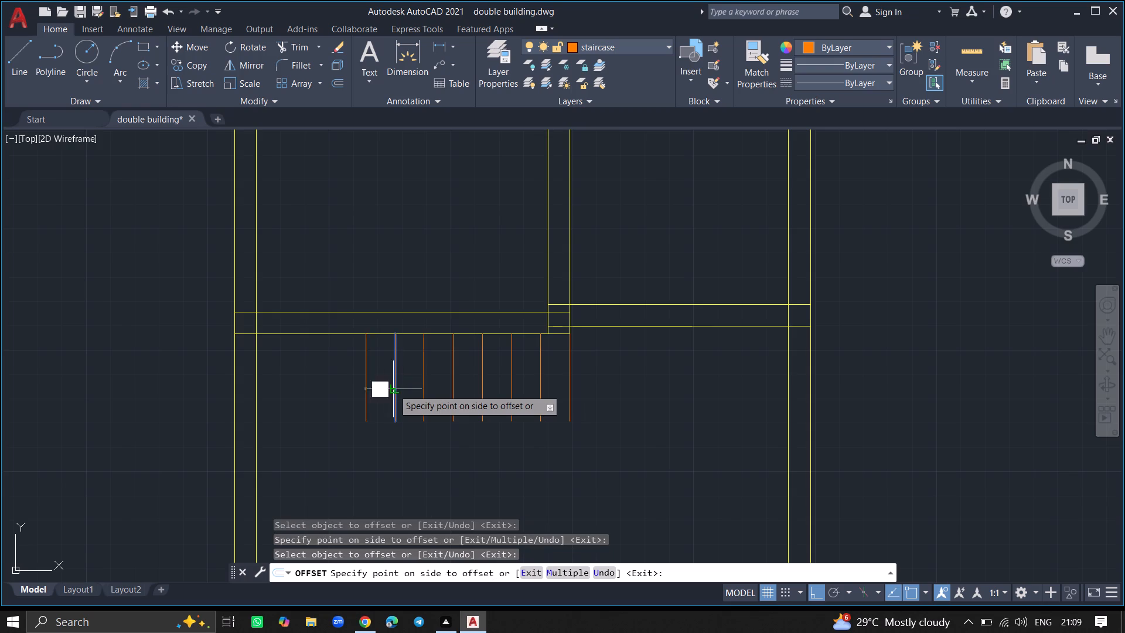
{"action": "left_click", "coordinate": [367, 392]}
{"action": "key", "text": "Return"}
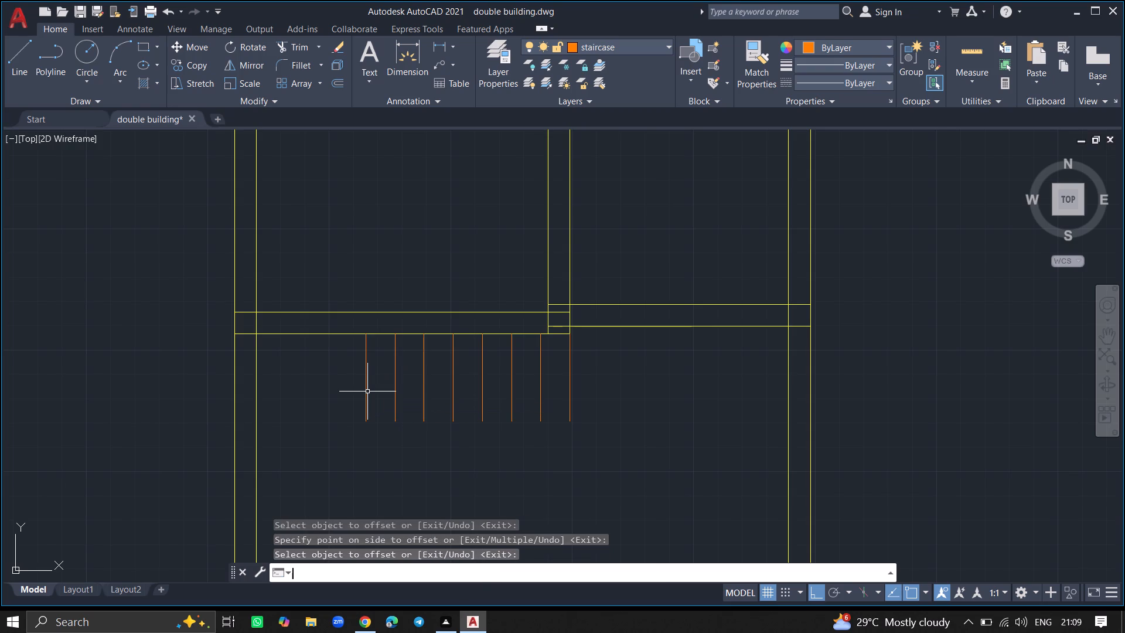
Draw a horizontal line joining the bottom ends of the upper flight's tread lines, from leftmost to rightmost.
{"action": "key", "text": "l"}
{"action": "key", "text": "Return"}
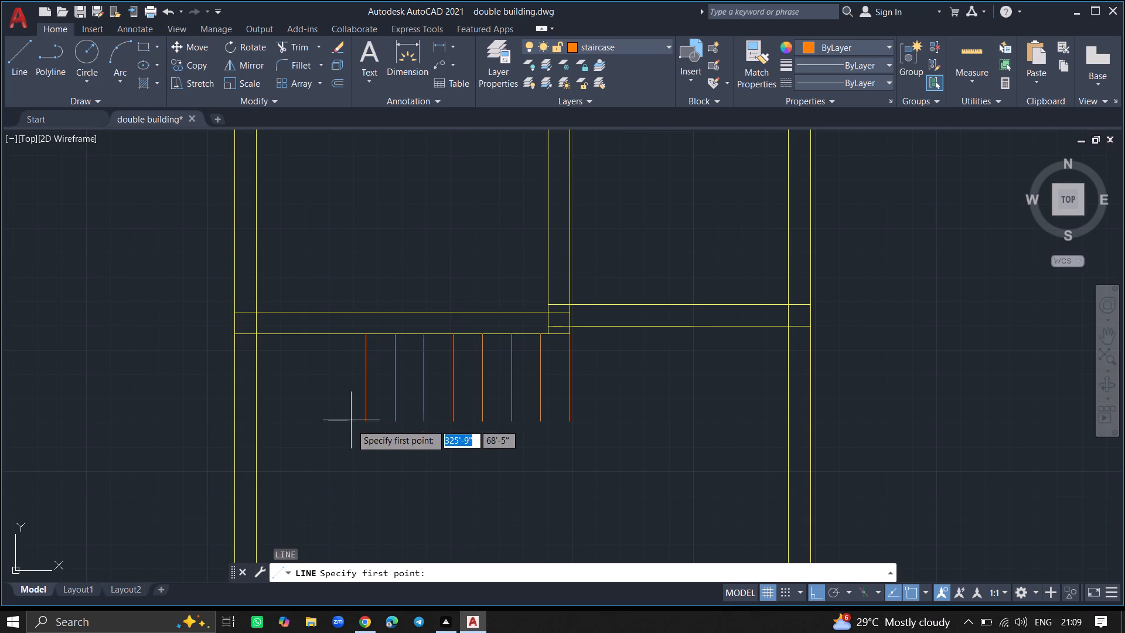
{"action": "left_click", "coordinate": [363, 420]}
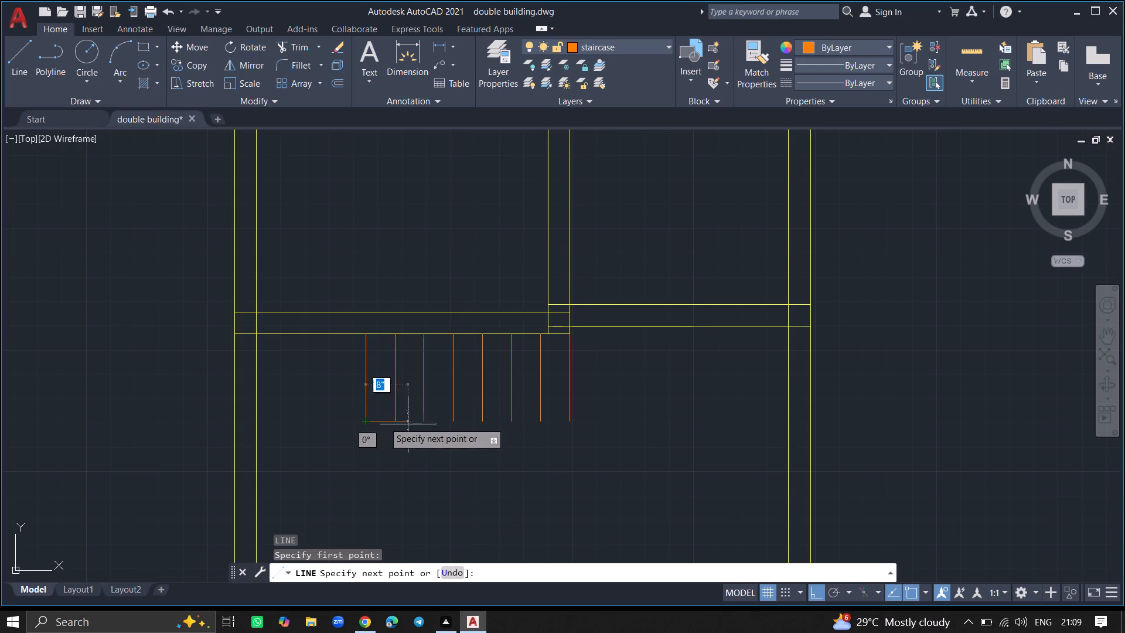
{"action": "left_click", "coordinate": [570, 420]}
{"action": "key", "text": "Return"}
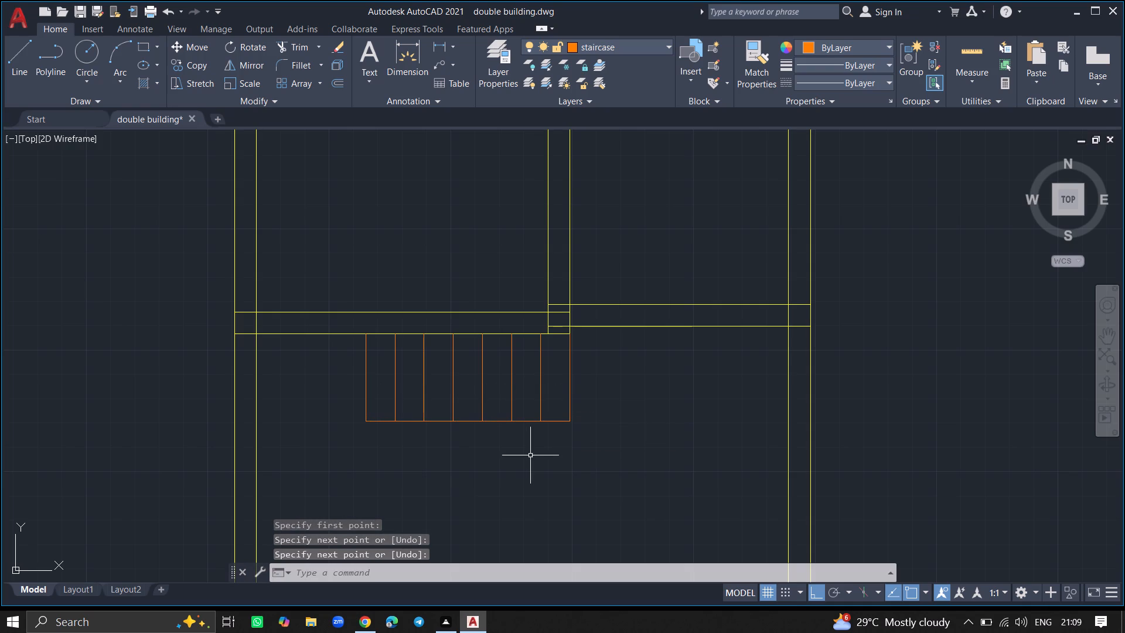
Draw a line 5" down from the upper flight's lower-left corner, continuing horizontally to slightly past its right edge.
{"action": "scroll", "coordinate": [411, 455], "scroll_direction": "up", "scroll_amount": 2, "text": "ctrl"}
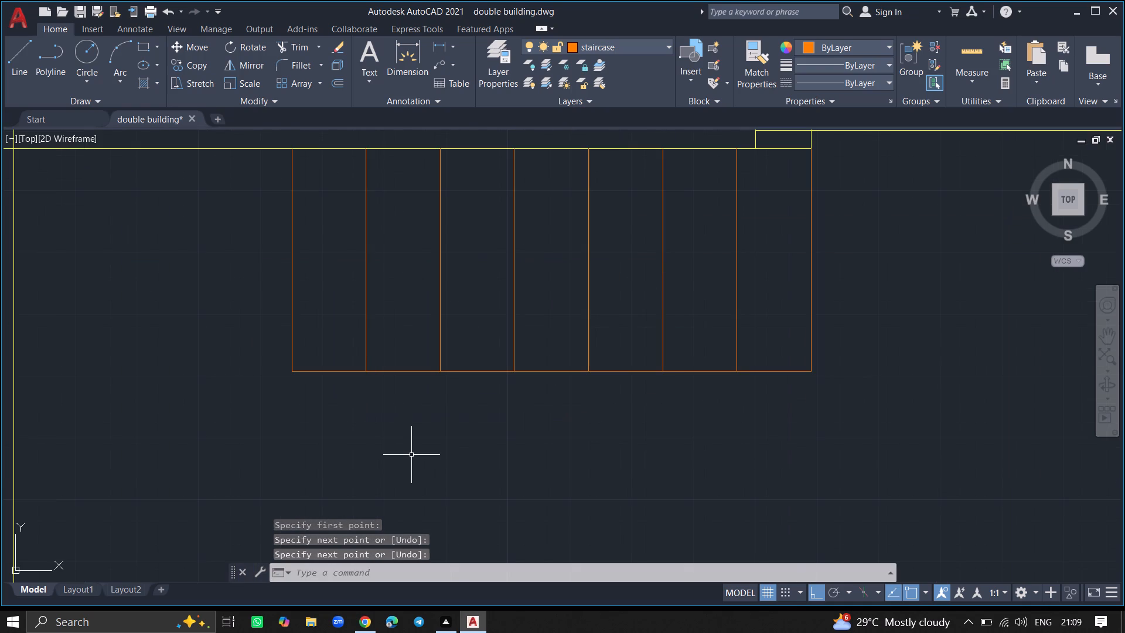
{"action": "key", "text": "l"}
{"action": "key", "text": "Return"}
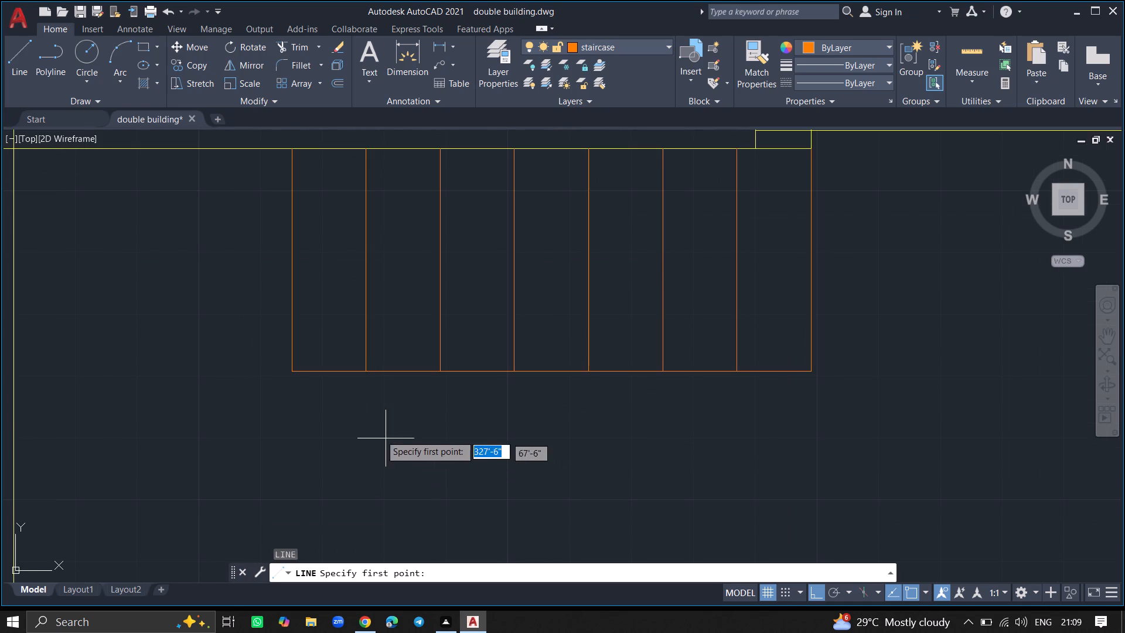
{"action": "left_click", "coordinate": [288, 372]}
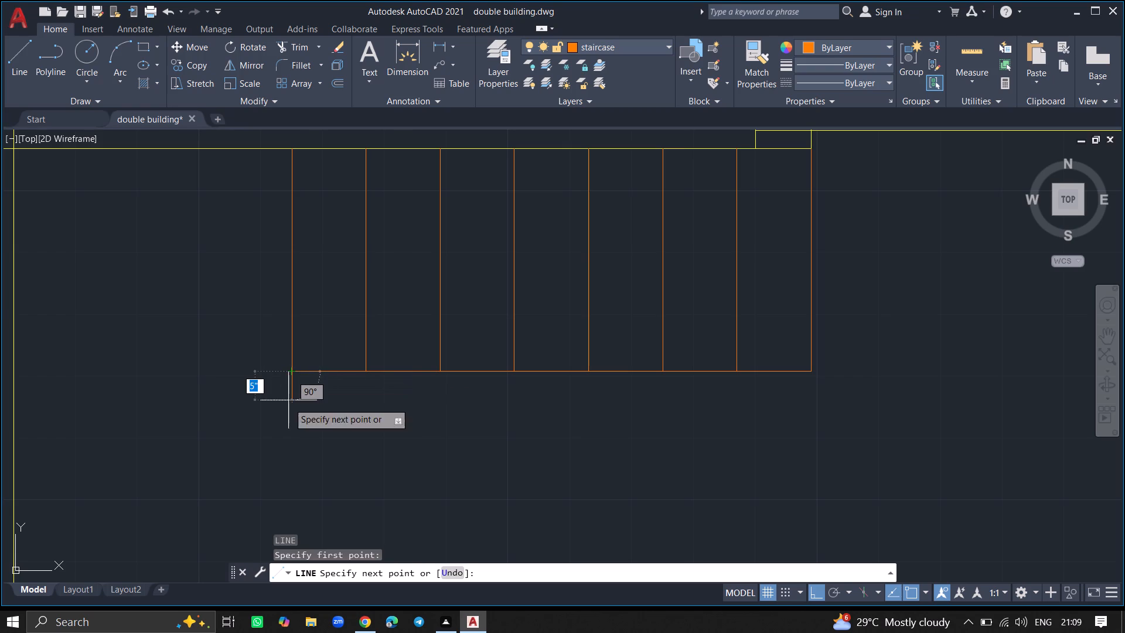
{"action": "key", "text": "5"}
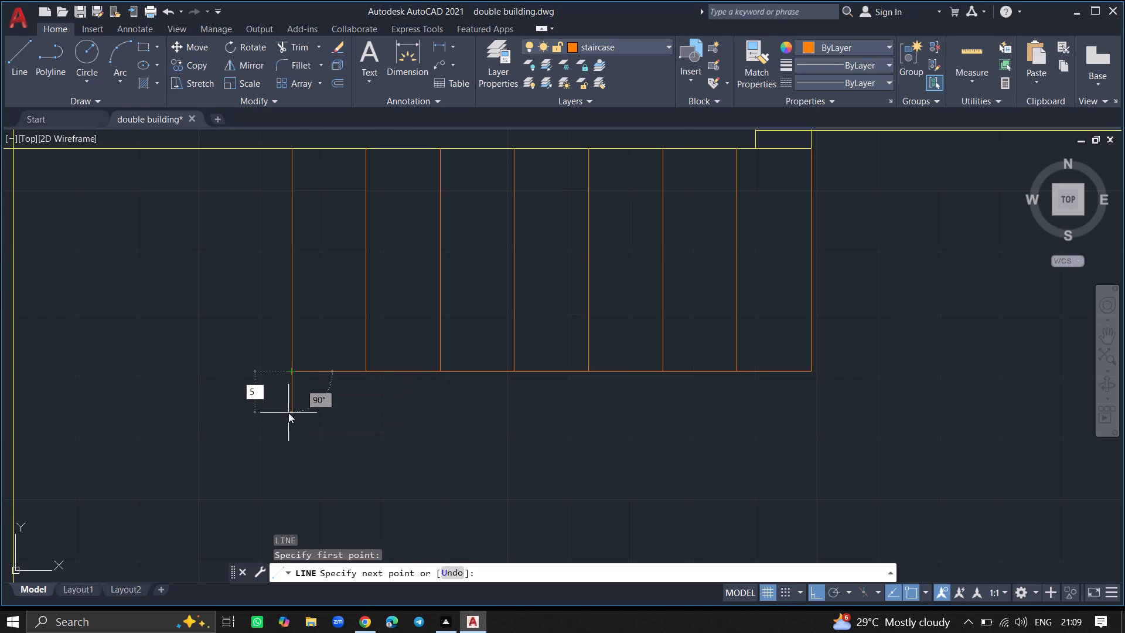
{"action": "key", "text": "shift+quotedbl"}
{"action": "key", "text": "Return"}
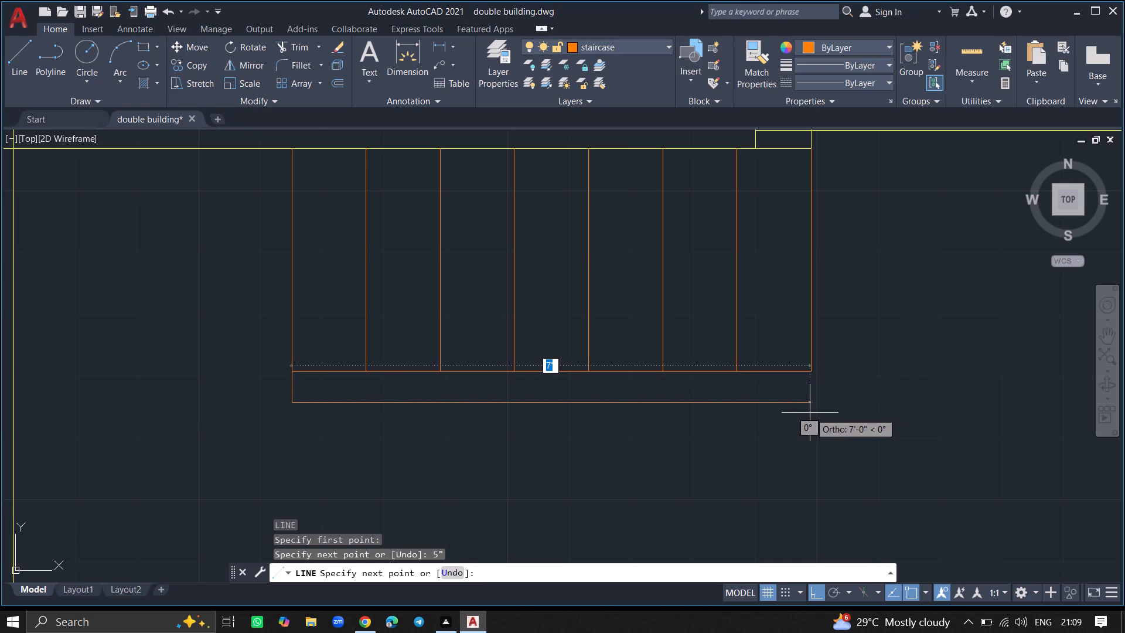
{"action": "left_click", "coordinate": [838, 413]}
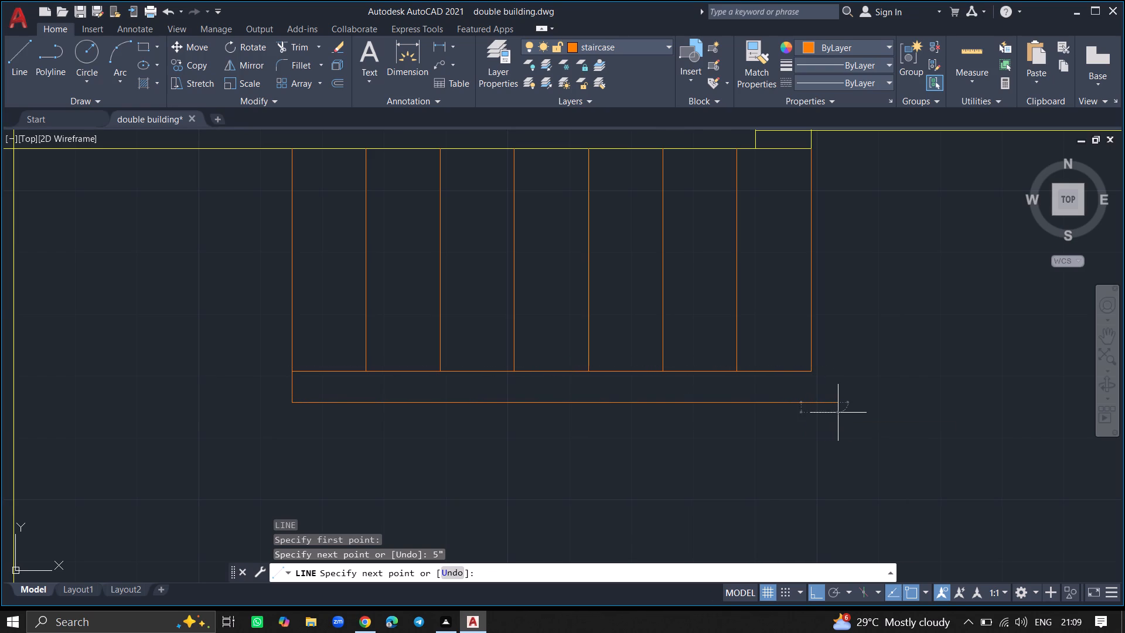
{"action": "key", "text": "Return"}
Draw a 3' vertical line downward from the right end of the lower horizontal stair line.
{"action": "scroll", "coordinate": [838, 413], "scroll_direction": "down", "scroll_amount": 3, "text": "ctrl"}
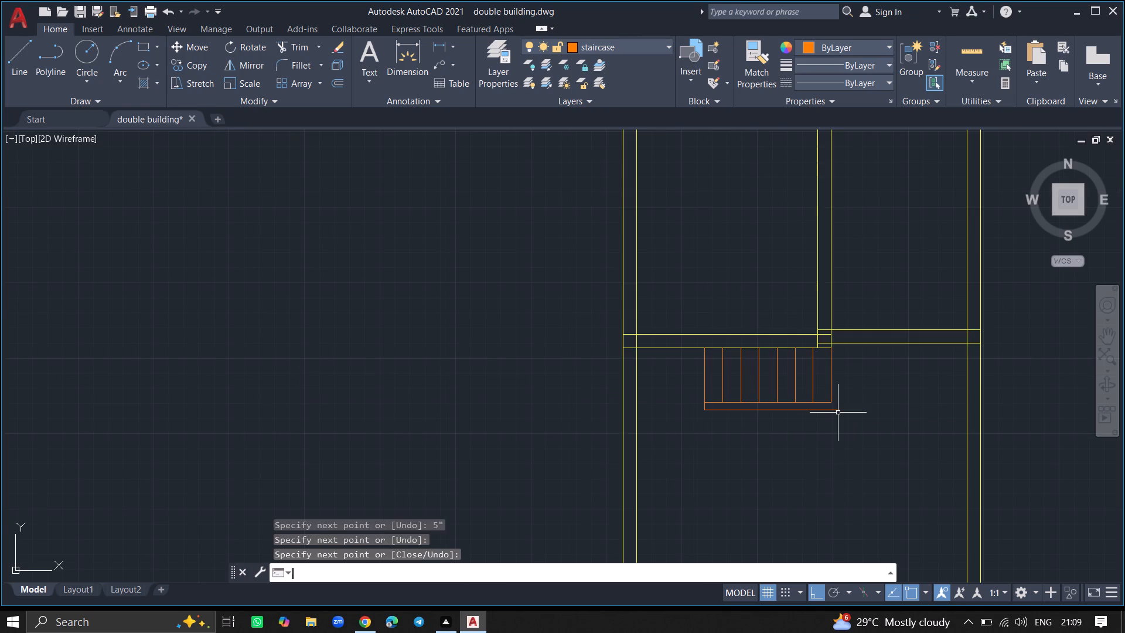
{"action": "scroll", "coordinate": [840, 434], "scroll_direction": "up", "scroll_amount": 2, "text": "ctrl"}
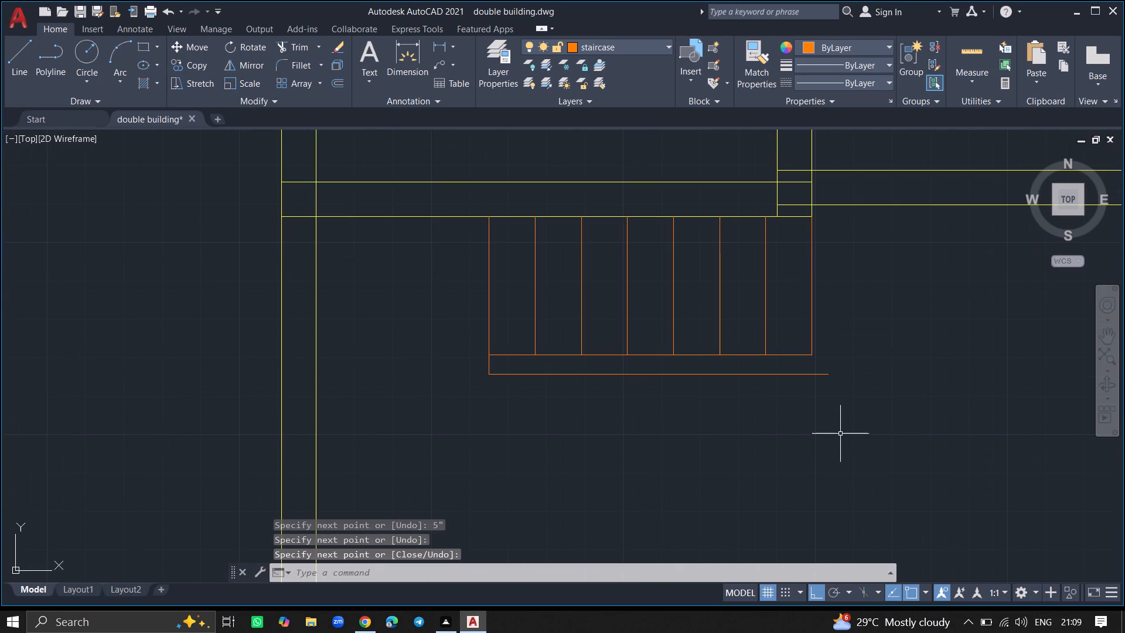
{"action": "key", "text": "l"}
{"action": "key", "text": "Return"}
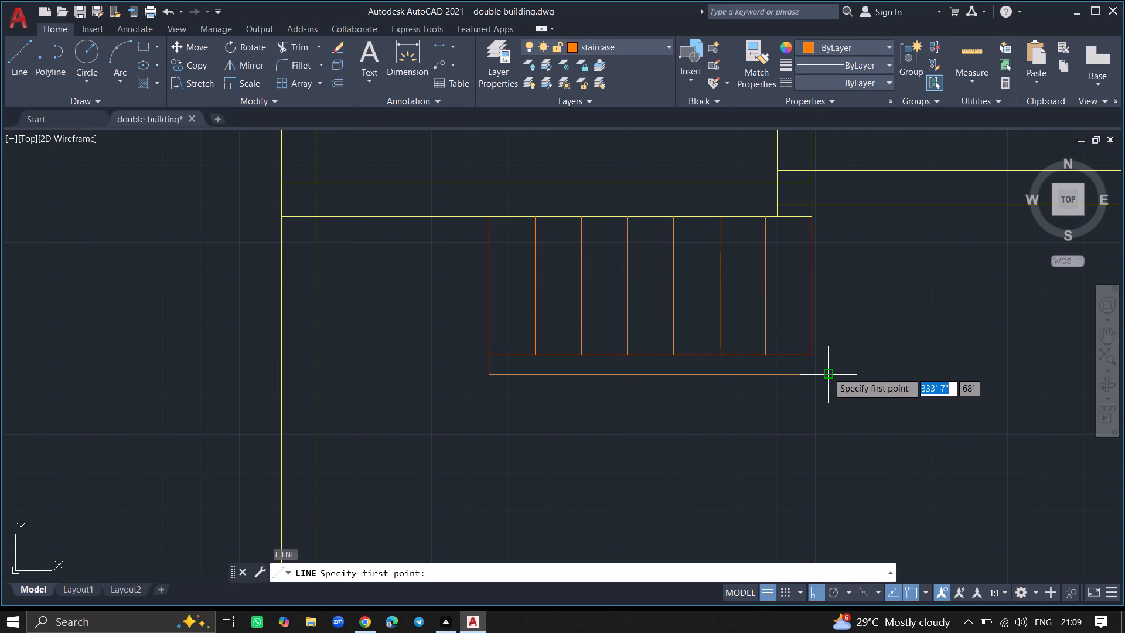
{"action": "left_click", "coordinate": [827, 372]}
{"action": "type", "text": "3'"}
{"action": "key", "text": "Return"}
{"action": "key", "text": "Return"}
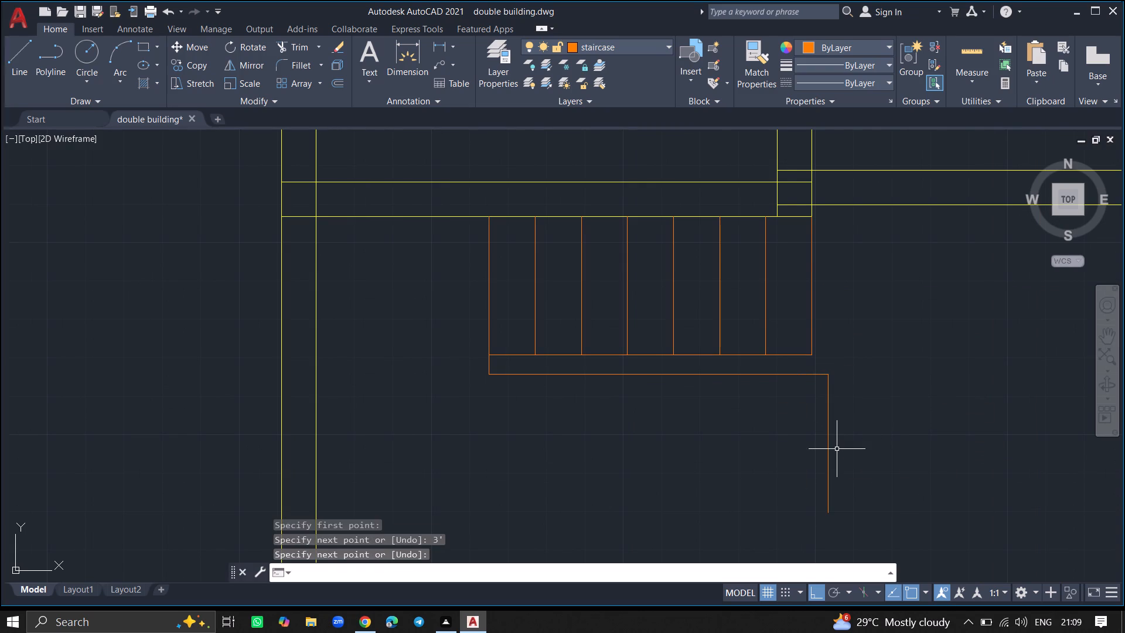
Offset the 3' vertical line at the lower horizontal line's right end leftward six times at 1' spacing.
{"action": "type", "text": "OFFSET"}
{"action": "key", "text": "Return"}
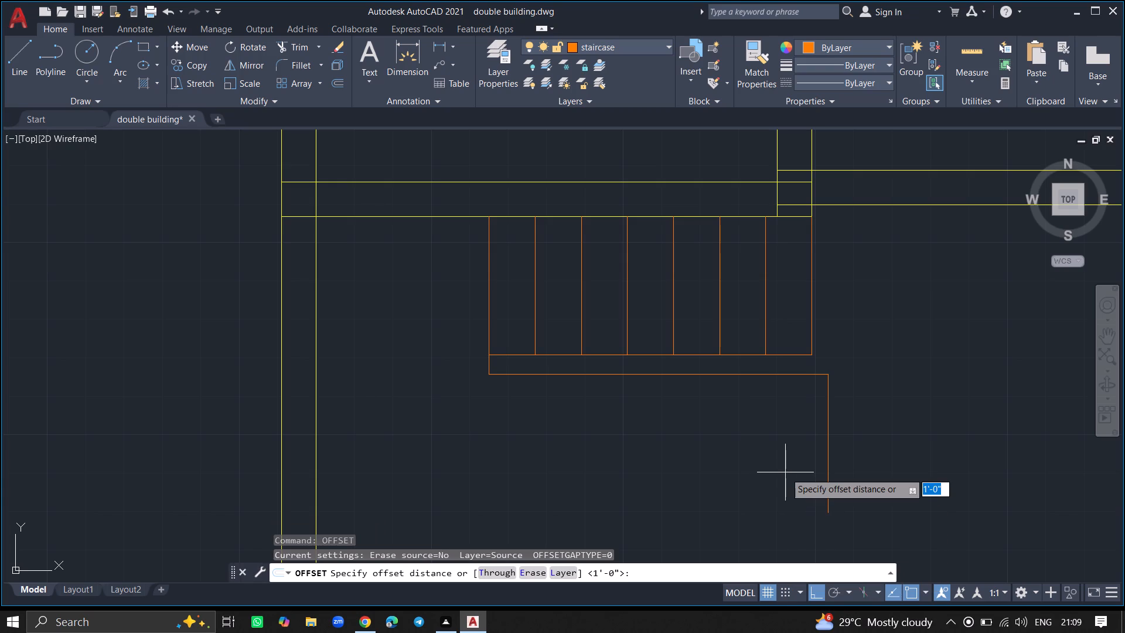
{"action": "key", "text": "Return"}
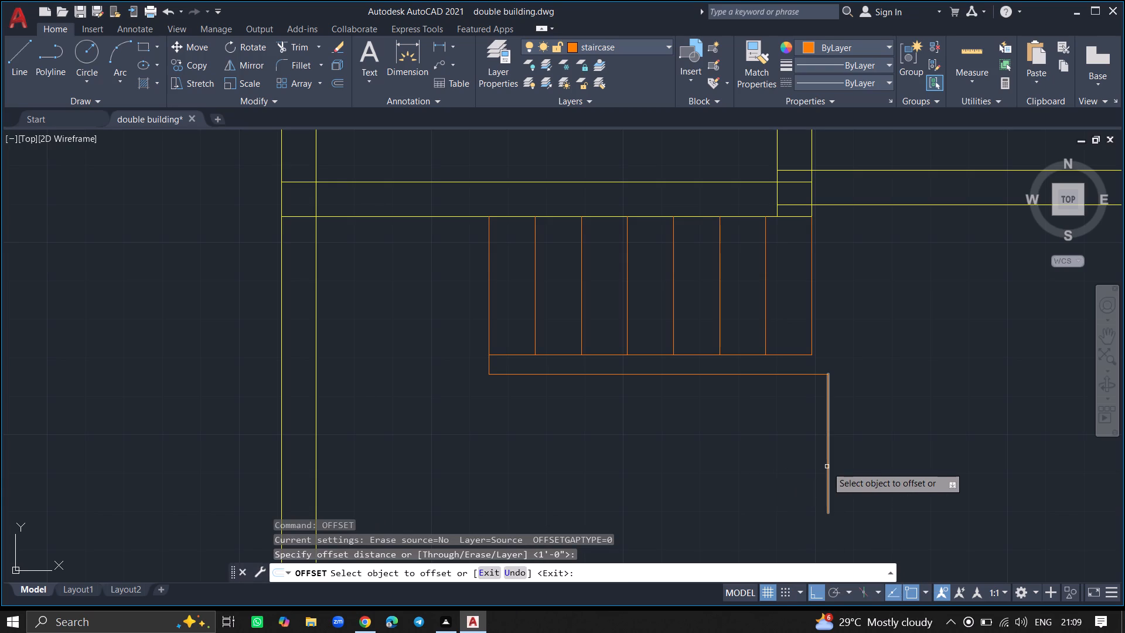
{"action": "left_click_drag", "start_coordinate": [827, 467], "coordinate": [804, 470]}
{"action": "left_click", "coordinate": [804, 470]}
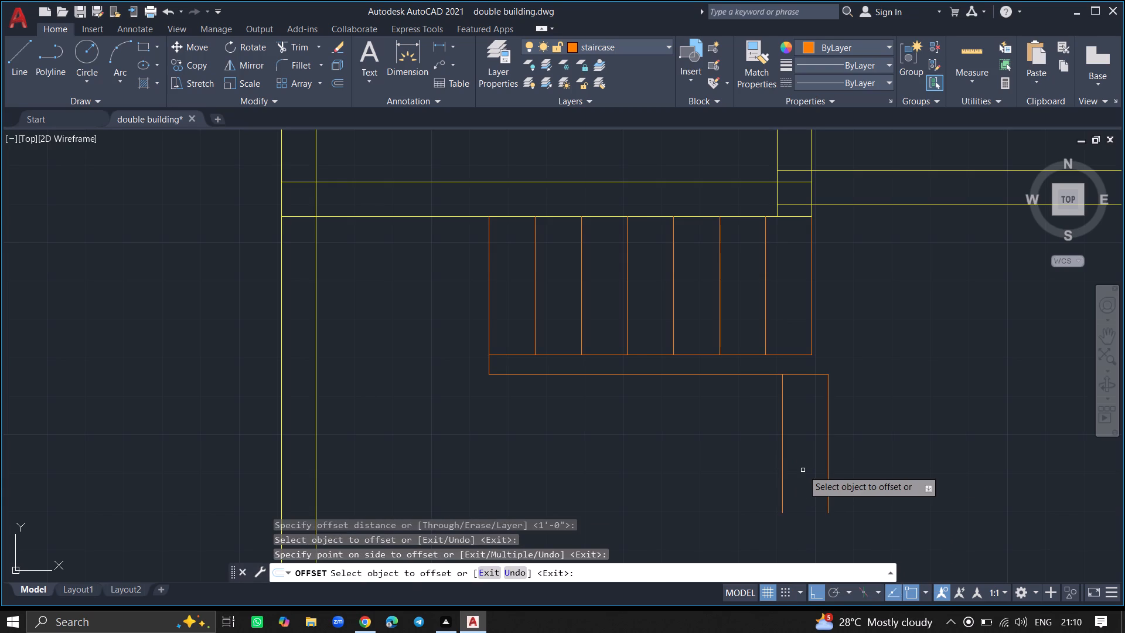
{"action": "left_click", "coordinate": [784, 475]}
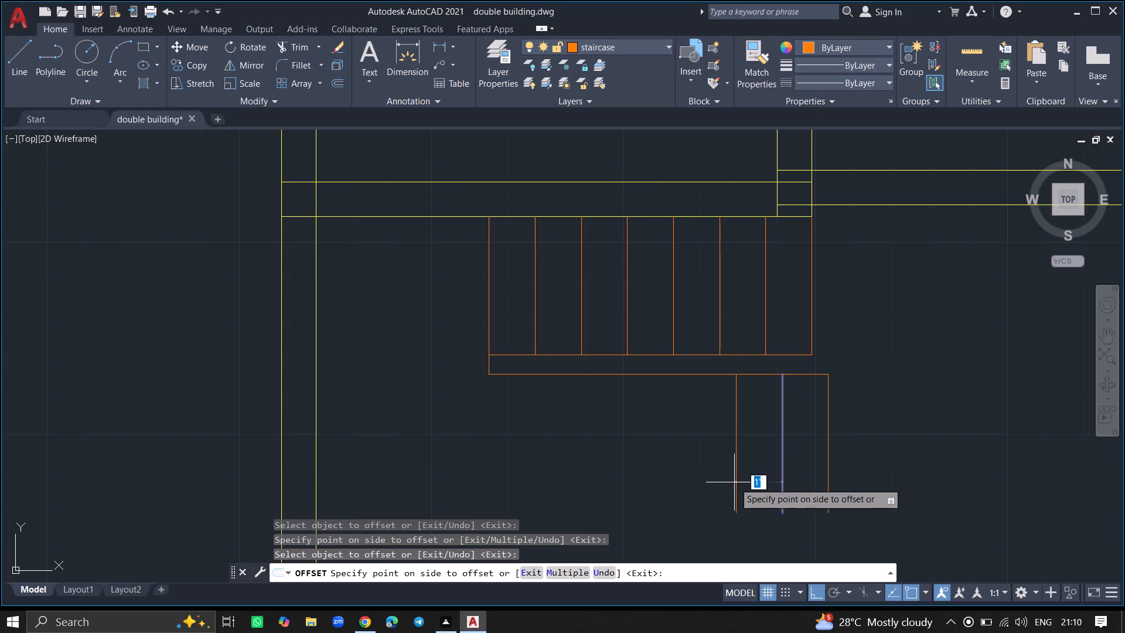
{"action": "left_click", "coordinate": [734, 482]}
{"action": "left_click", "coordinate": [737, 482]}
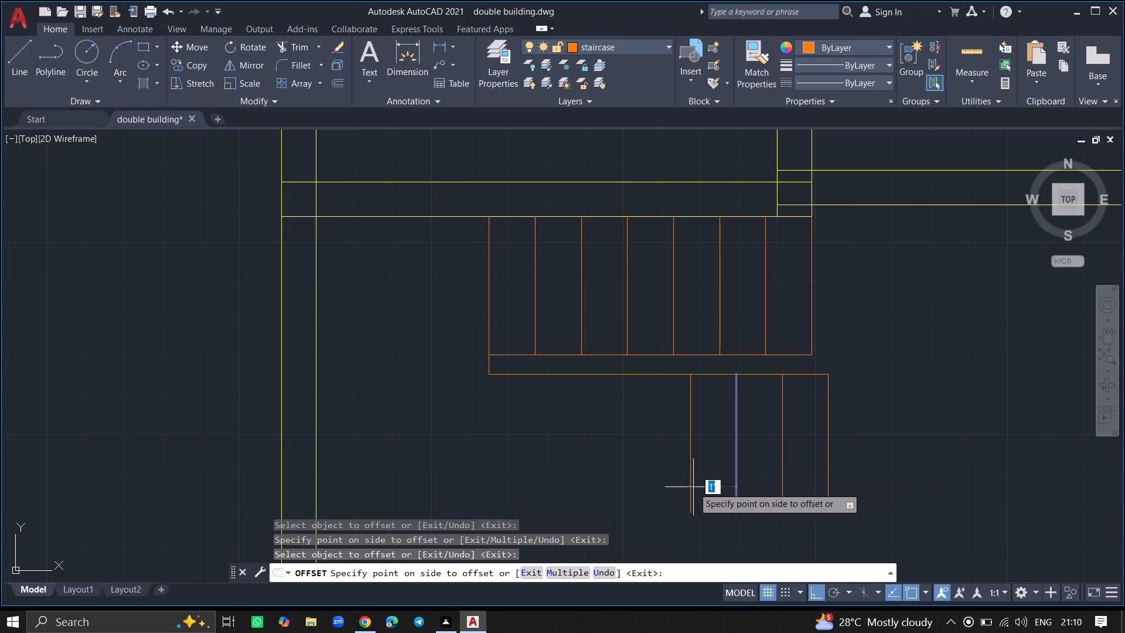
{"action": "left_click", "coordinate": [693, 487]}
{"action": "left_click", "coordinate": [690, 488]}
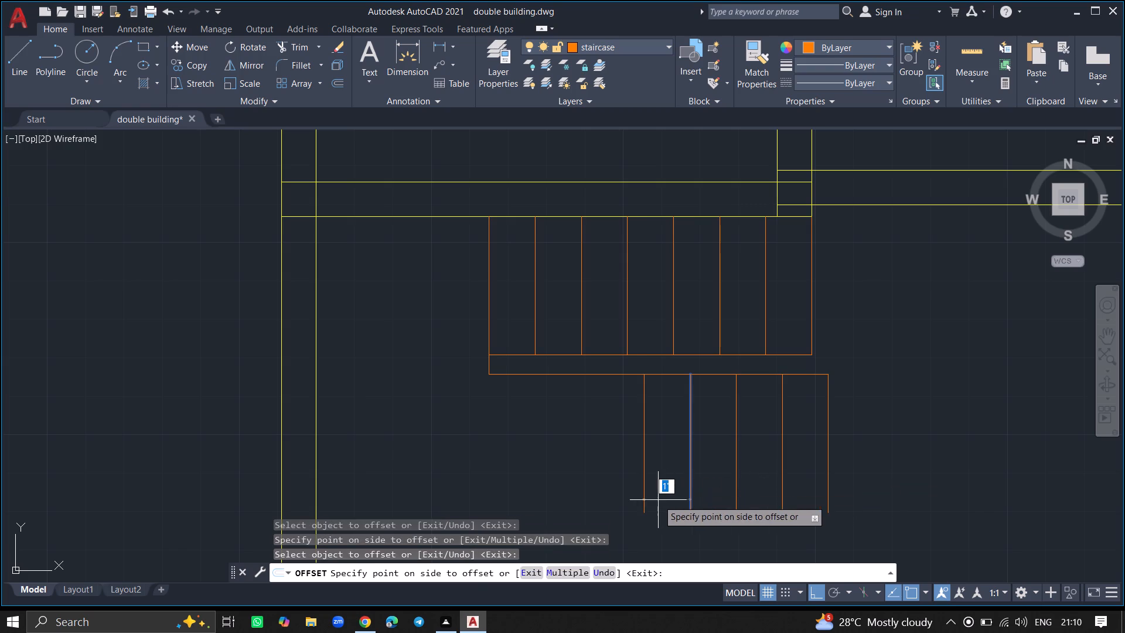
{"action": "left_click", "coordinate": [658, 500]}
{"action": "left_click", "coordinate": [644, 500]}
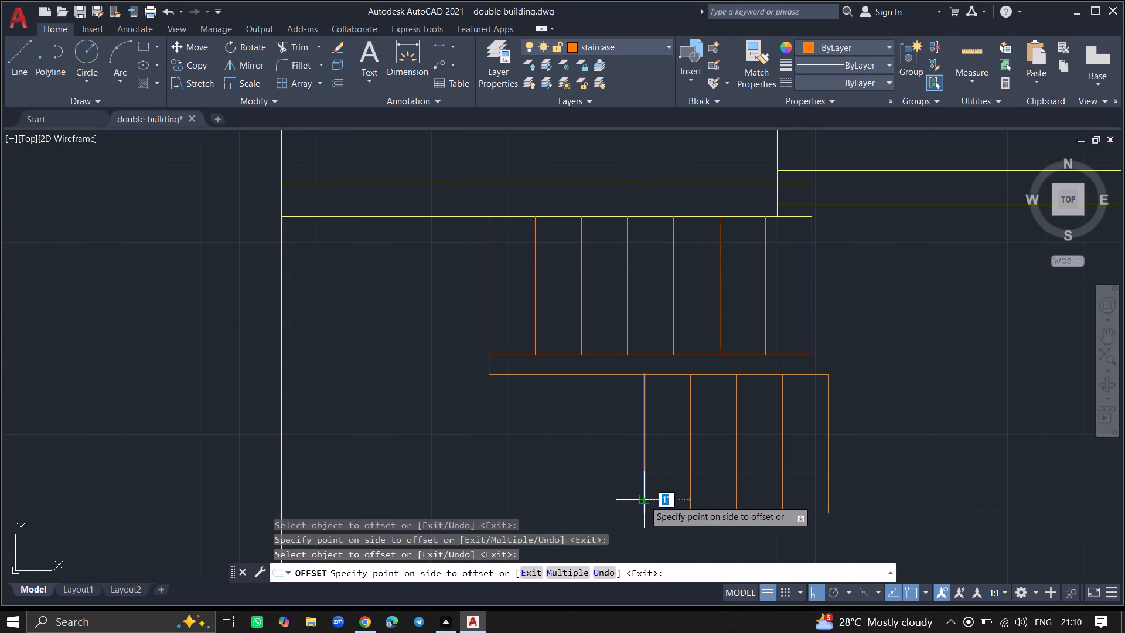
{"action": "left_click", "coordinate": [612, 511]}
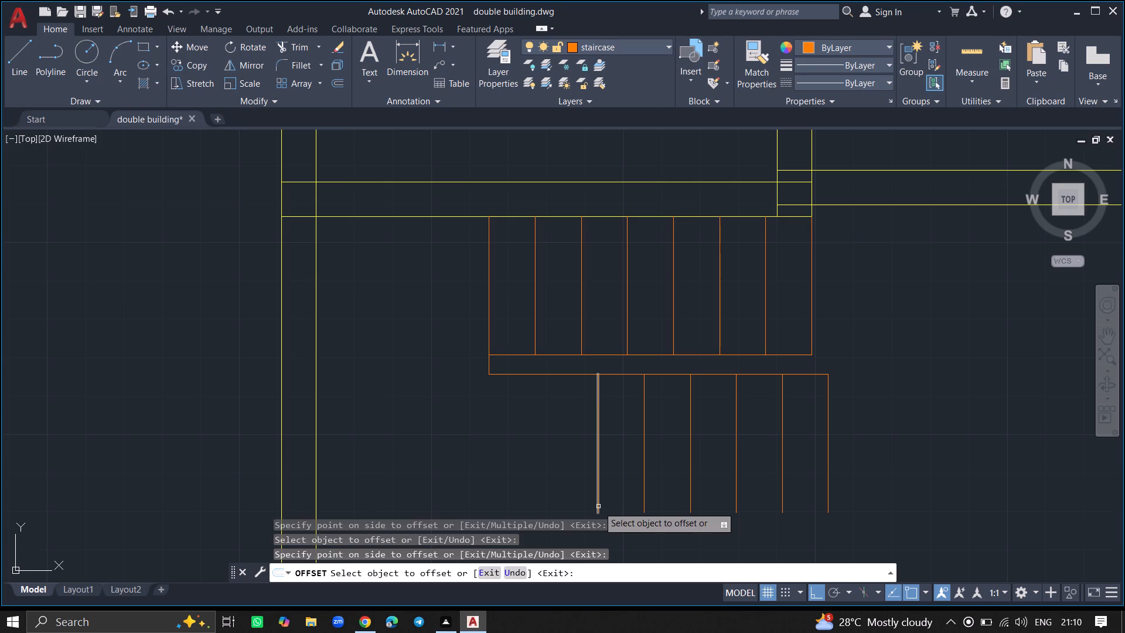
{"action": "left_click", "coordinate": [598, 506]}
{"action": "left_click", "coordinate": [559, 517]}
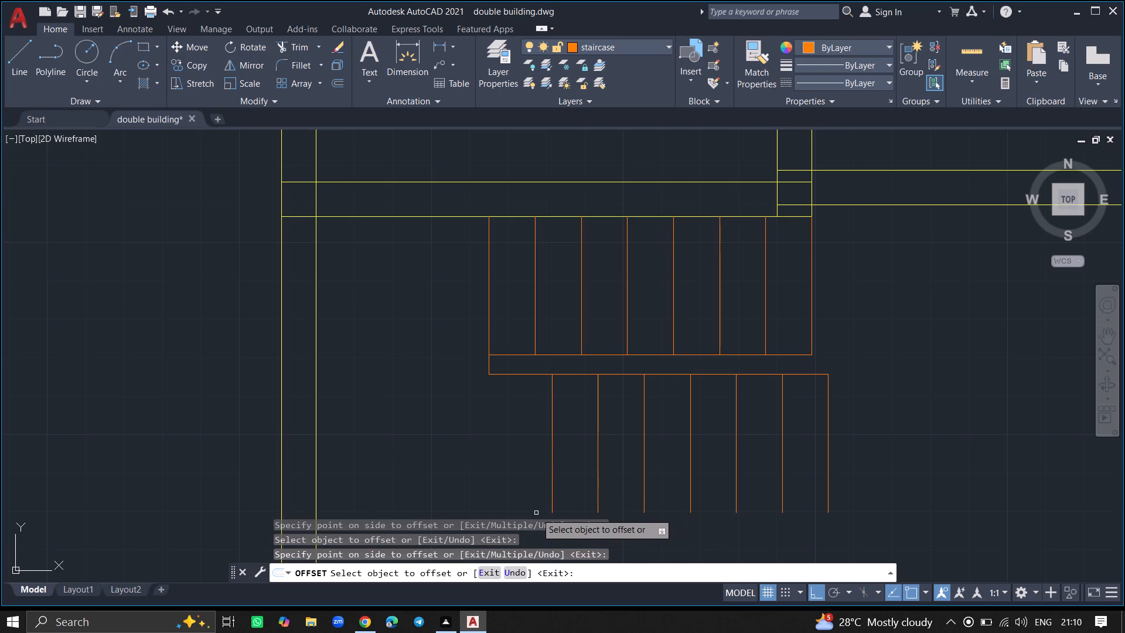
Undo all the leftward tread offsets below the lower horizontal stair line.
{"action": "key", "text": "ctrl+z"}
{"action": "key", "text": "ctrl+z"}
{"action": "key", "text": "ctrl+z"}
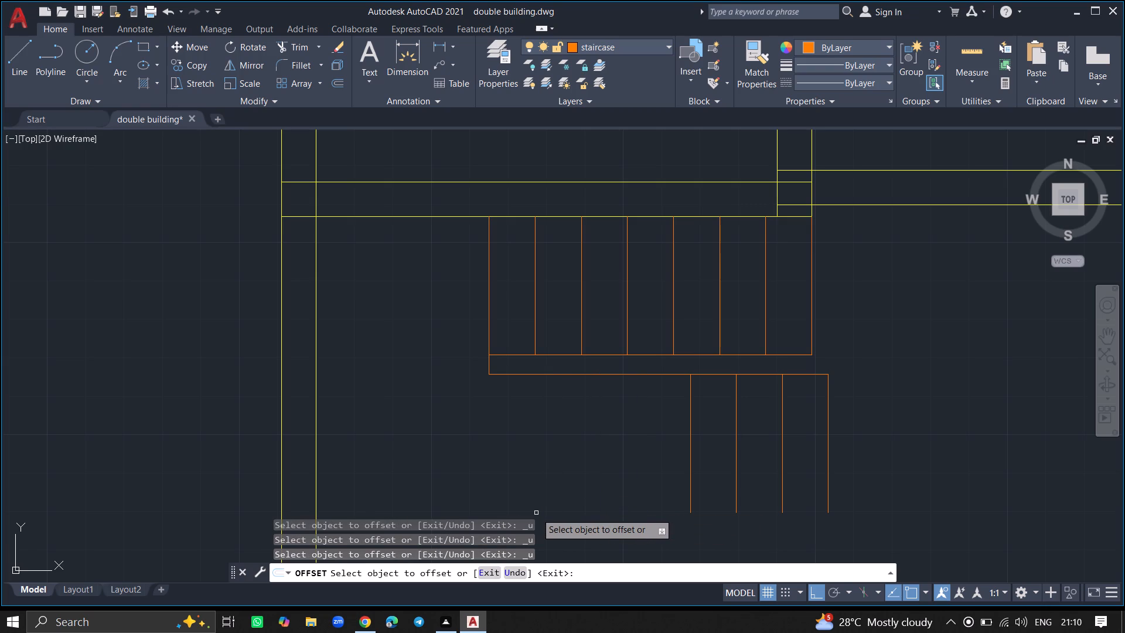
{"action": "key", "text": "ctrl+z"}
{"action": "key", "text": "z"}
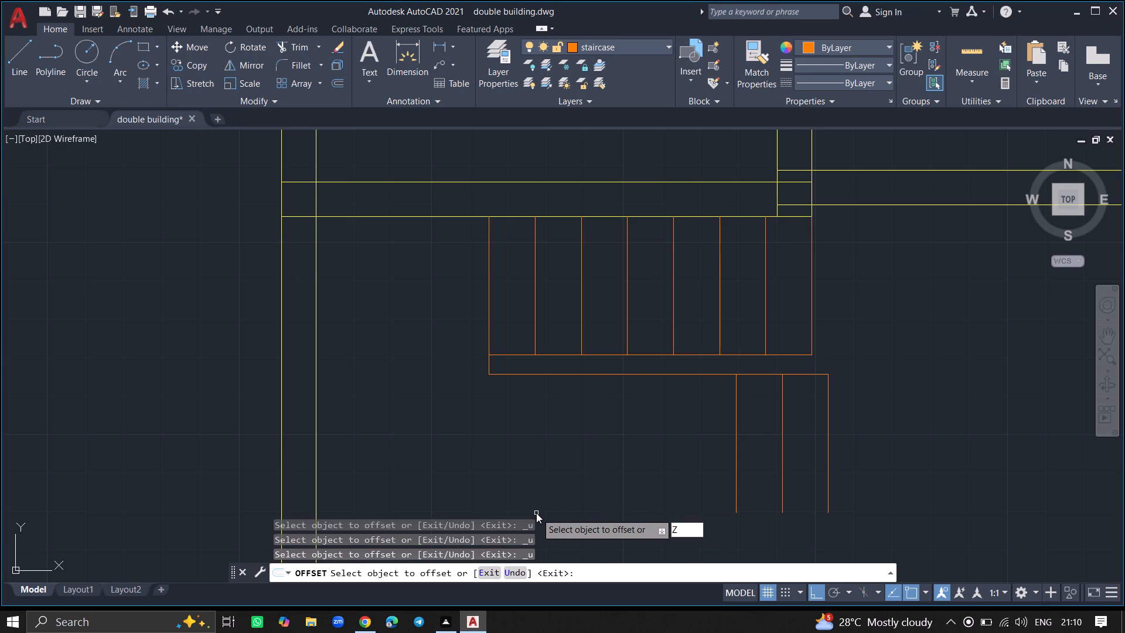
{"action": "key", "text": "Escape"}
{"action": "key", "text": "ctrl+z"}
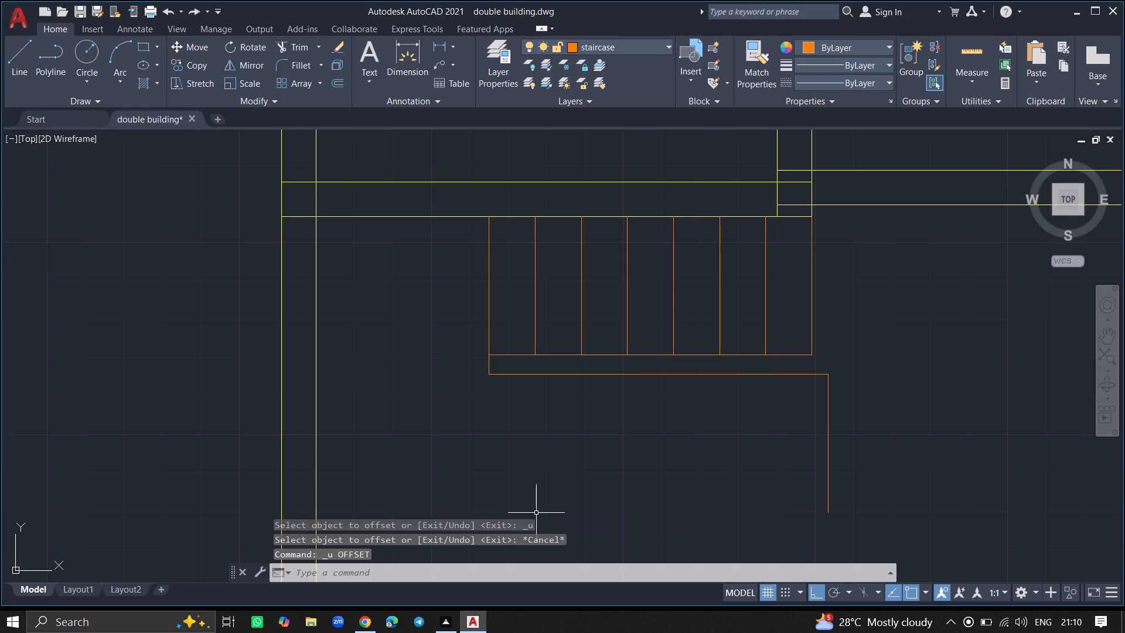
Undo the 3' vertical line at the right end of the lower horizontal stair line.
{"action": "key", "text": "ctrl+z"}
Draw a 3' vertical line downward from the left end of the lower horizontal stair line.
{"action": "key", "text": "l"}
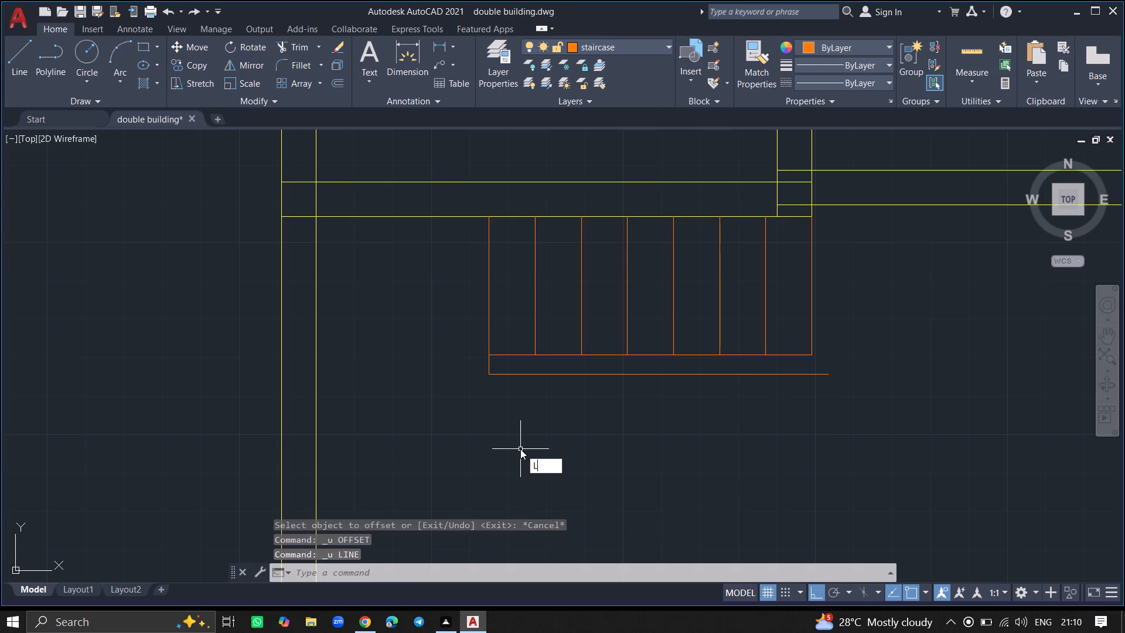
{"action": "key", "text": "Return"}
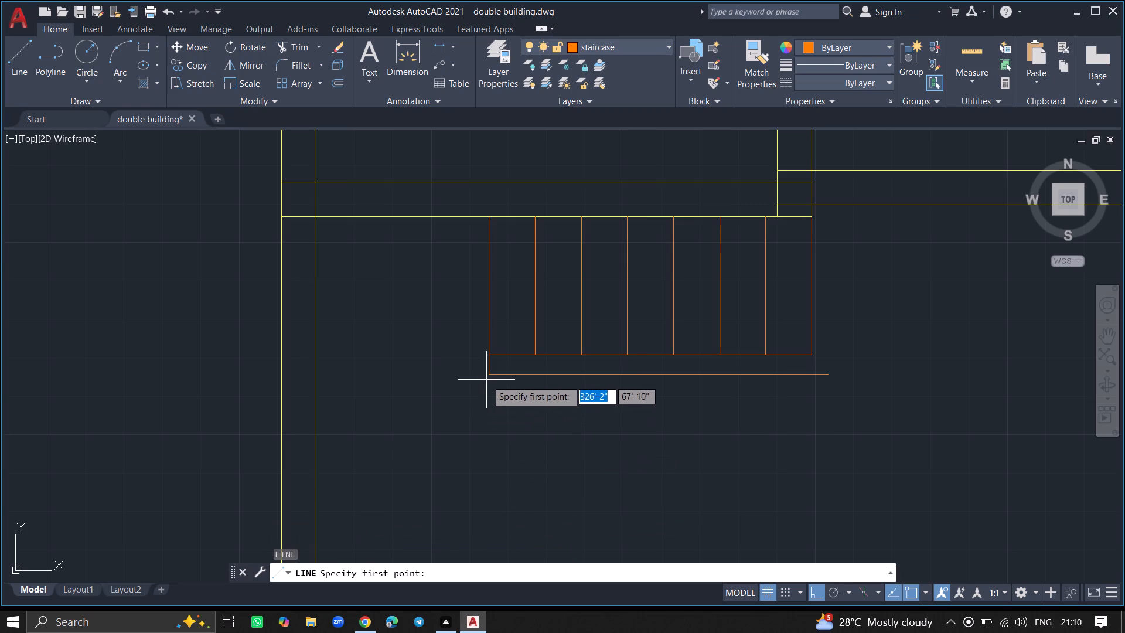
{"action": "left_click", "coordinate": [487, 375]}
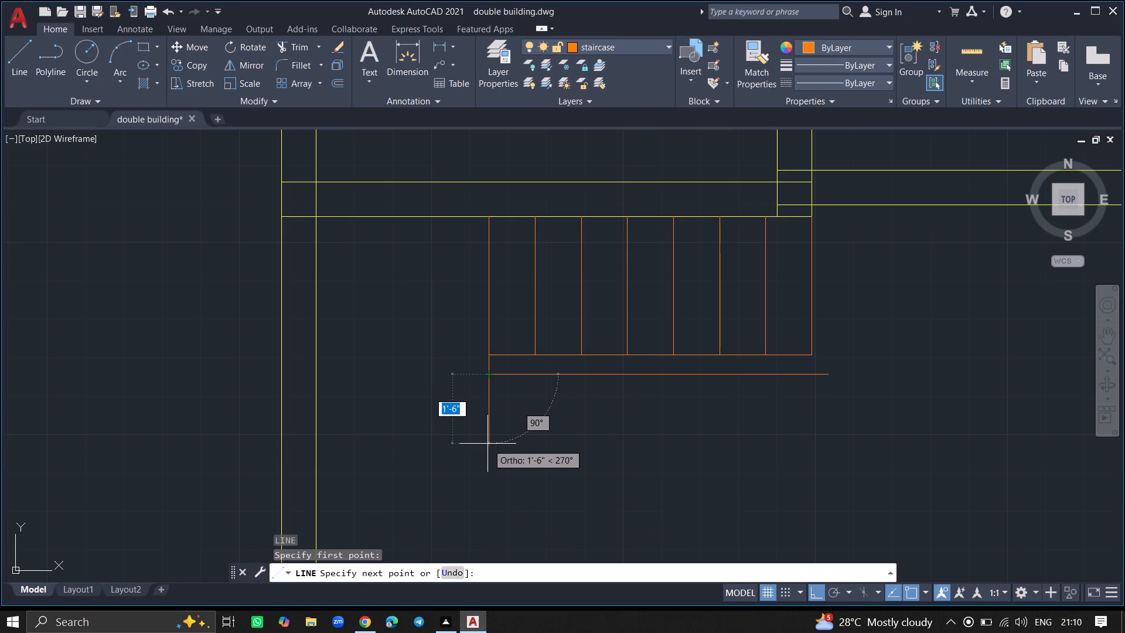
{"action": "type", "text": "3'"}
{"action": "key", "text": "Return"}
{"action": "key", "text": "Return"}
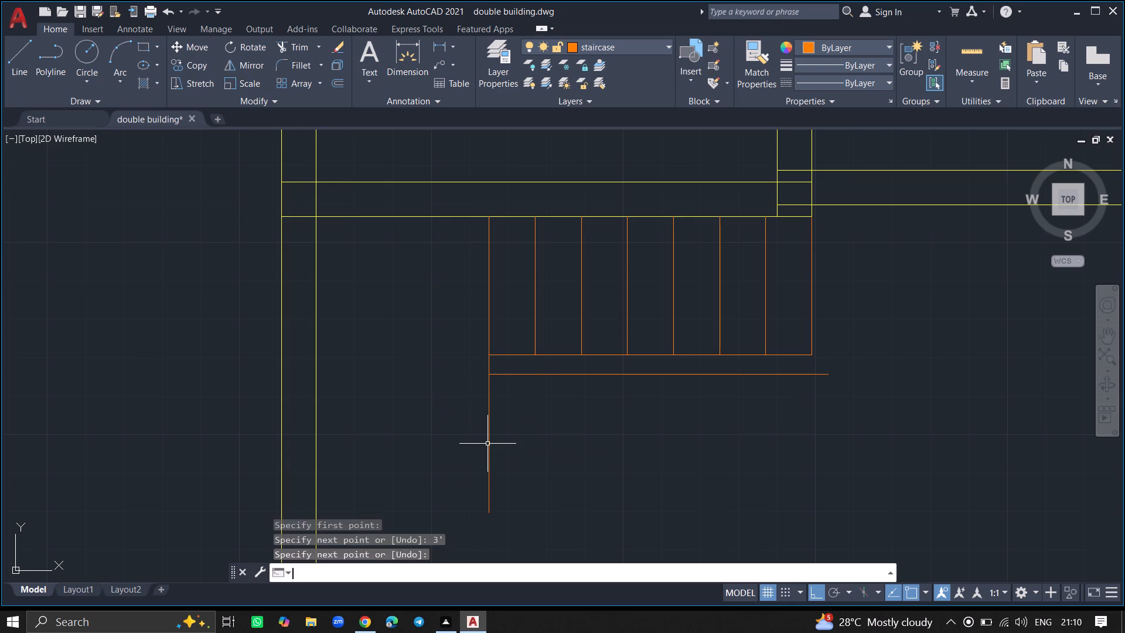
Offset the new 3' vertical line rightward eight times at 1' spacing to form the lower flight's treads.
{"action": "type", "text": "OFFSET"}
{"action": "key", "text": "Return"}
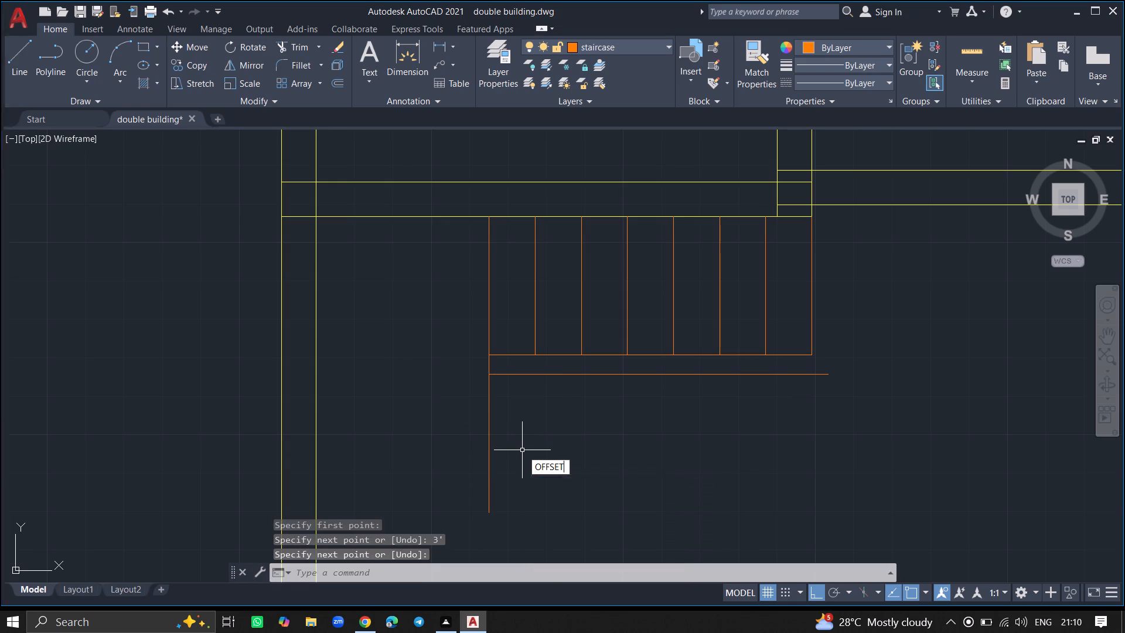
{"action": "key", "text": "Return"}
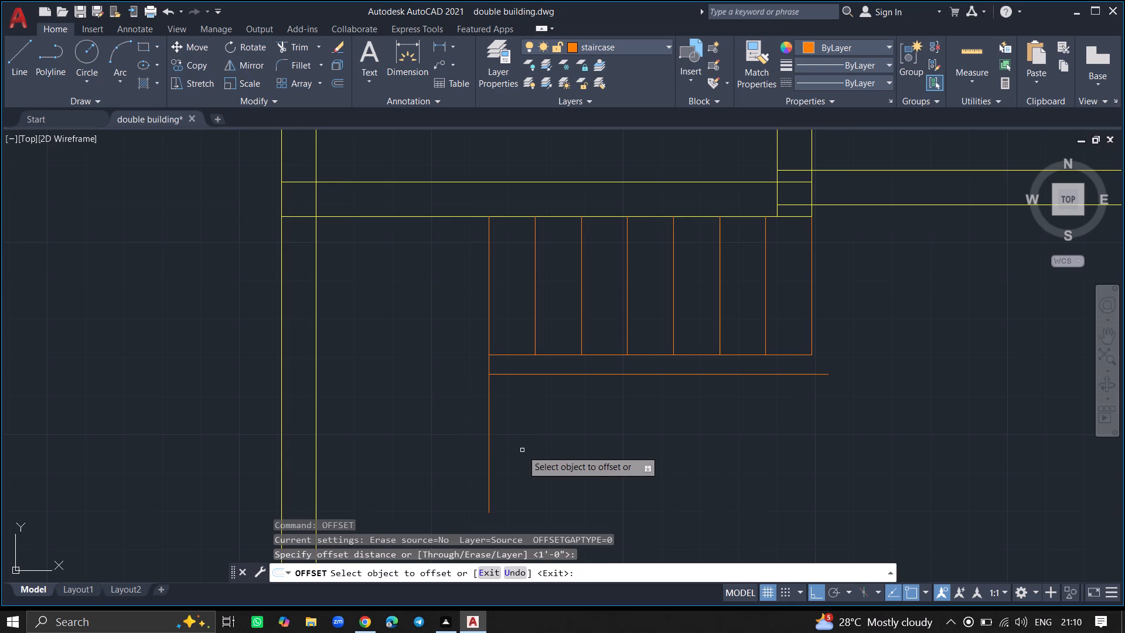
{"action": "left_click", "coordinate": [489, 458]}
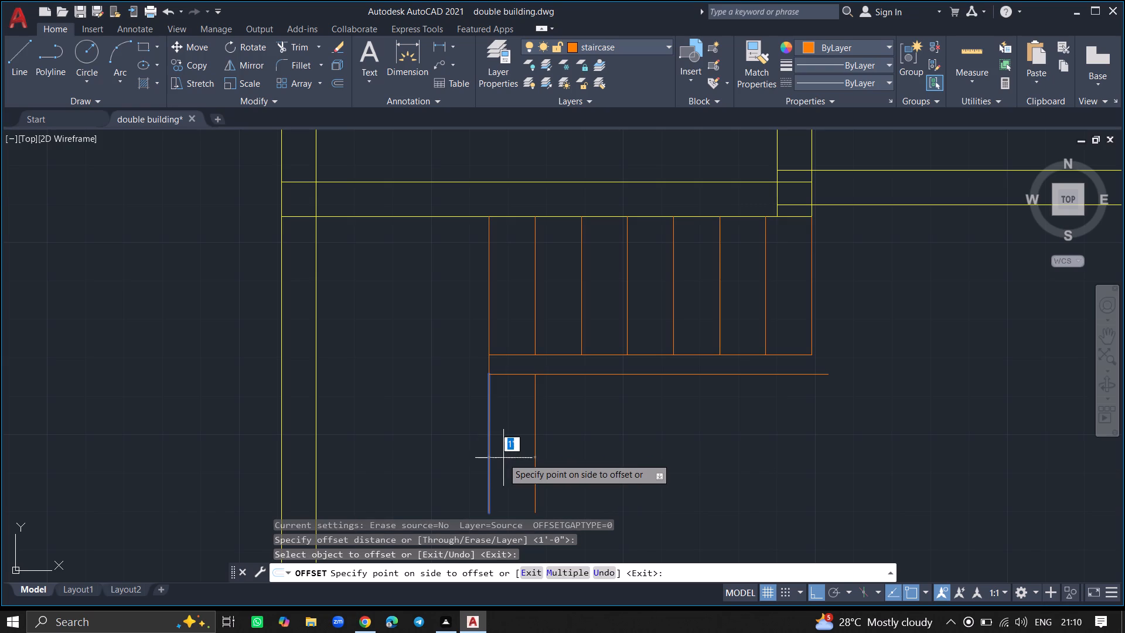
{"action": "left_click", "coordinate": [504, 458]}
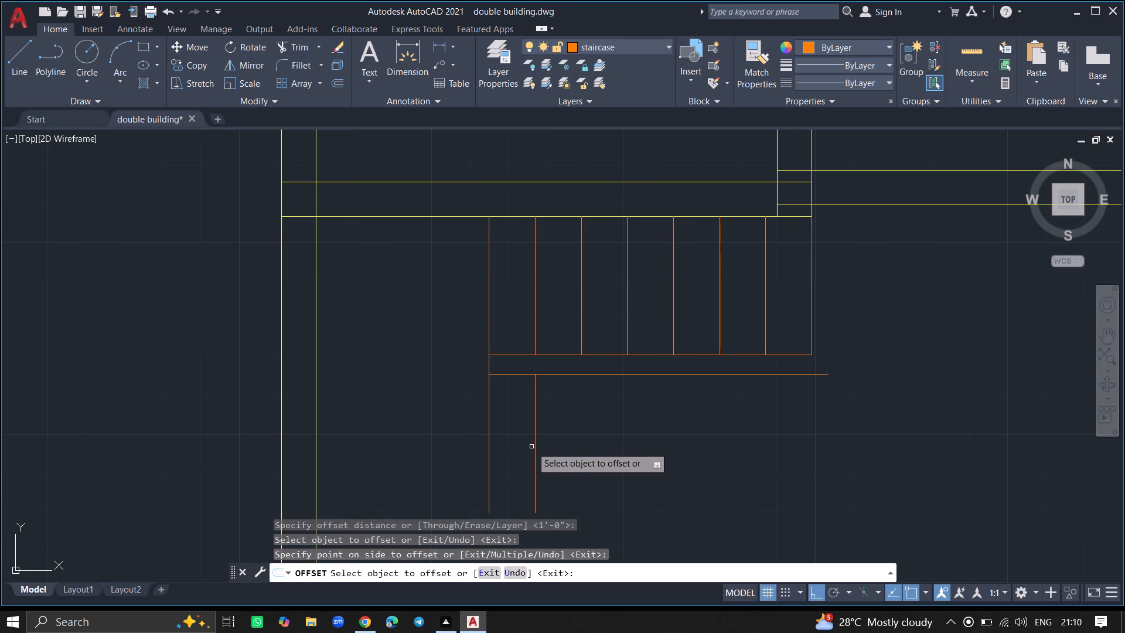
{"action": "left_click", "coordinate": [535, 447]}
{"action": "left_click", "coordinate": [546, 447]}
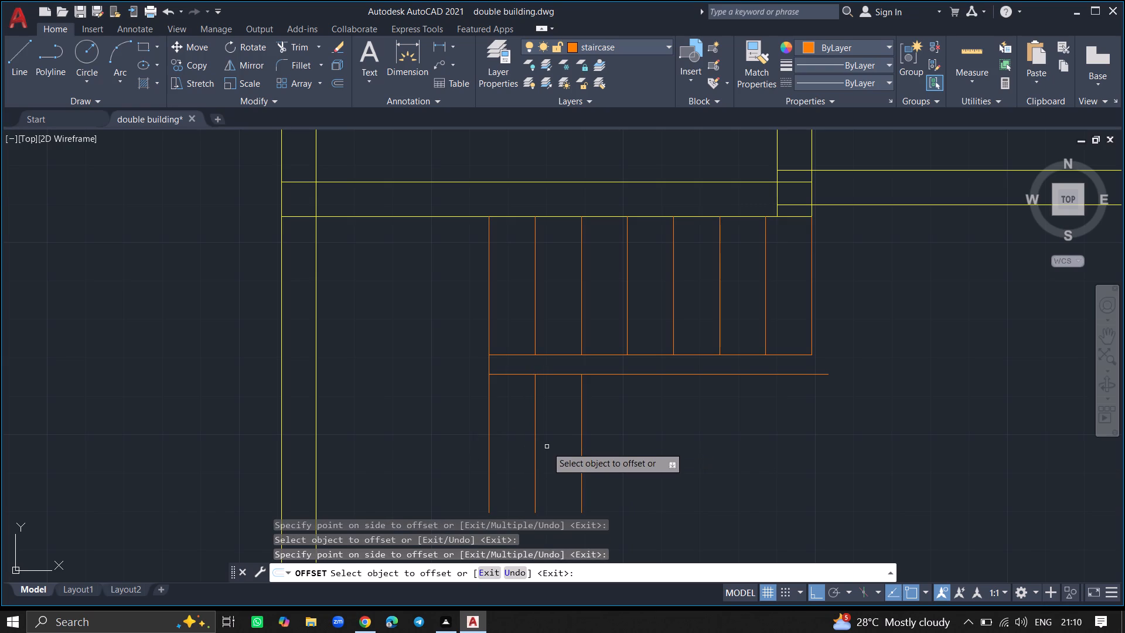
{"action": "left_click", "coordinate": [581, 439]}
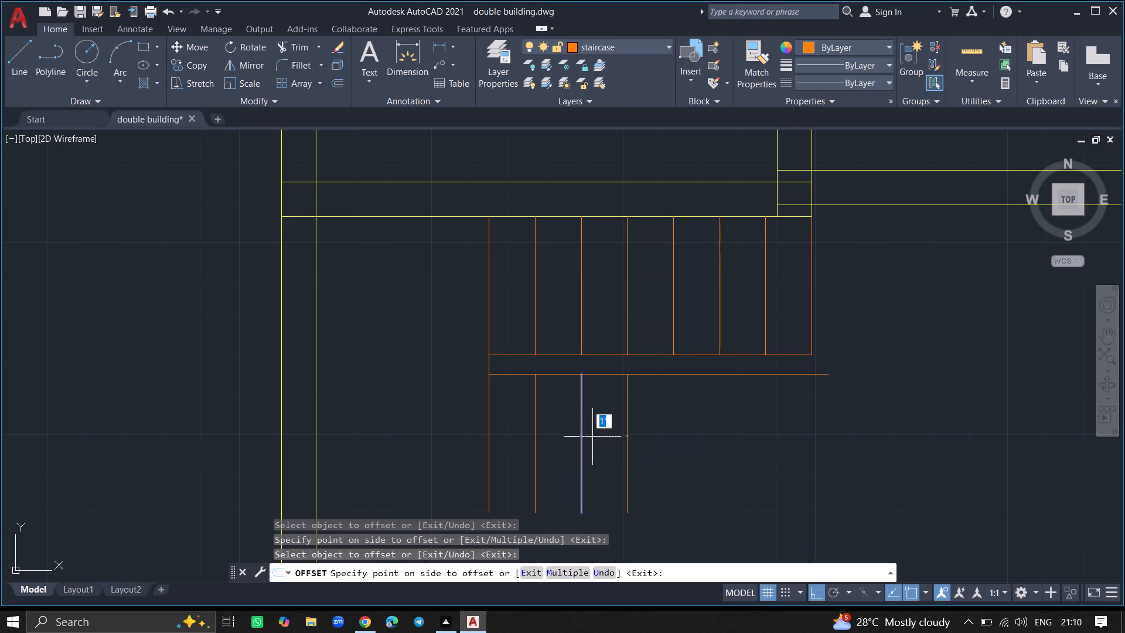
{"action": "left_click", "coordinate": [609, 435]}
{"action": "left_click_drag", "start_coordinate": [626, 430], "coordinate": [649, 424]}
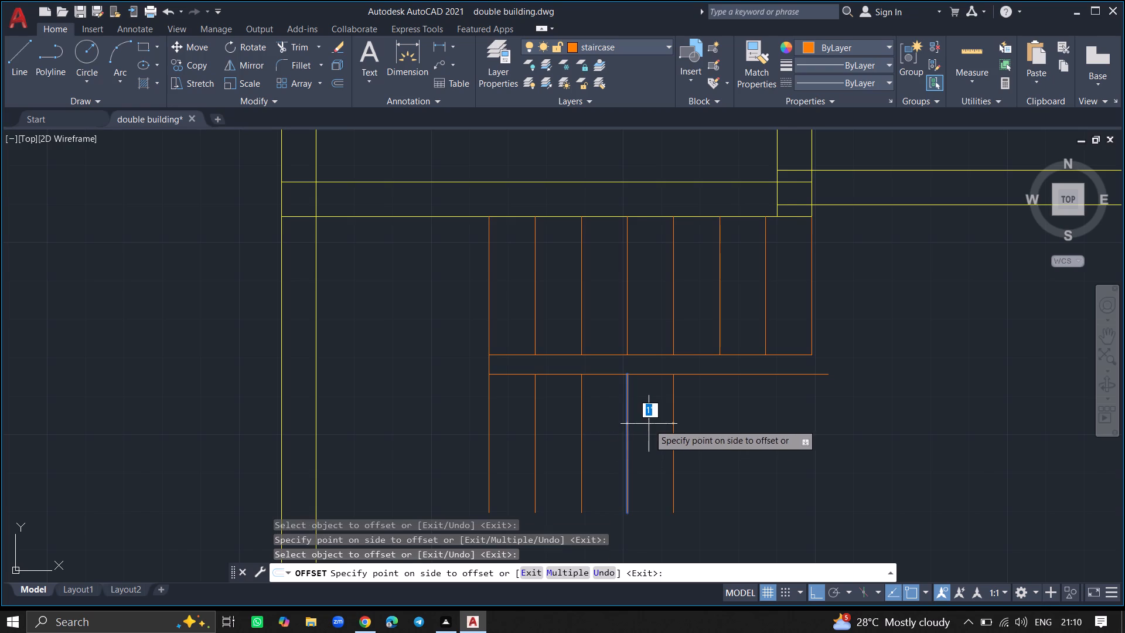
{"action": "left_click", "coordinate": [649, 424]}
{"action": "left_click", "coordinate": [675, 415]}
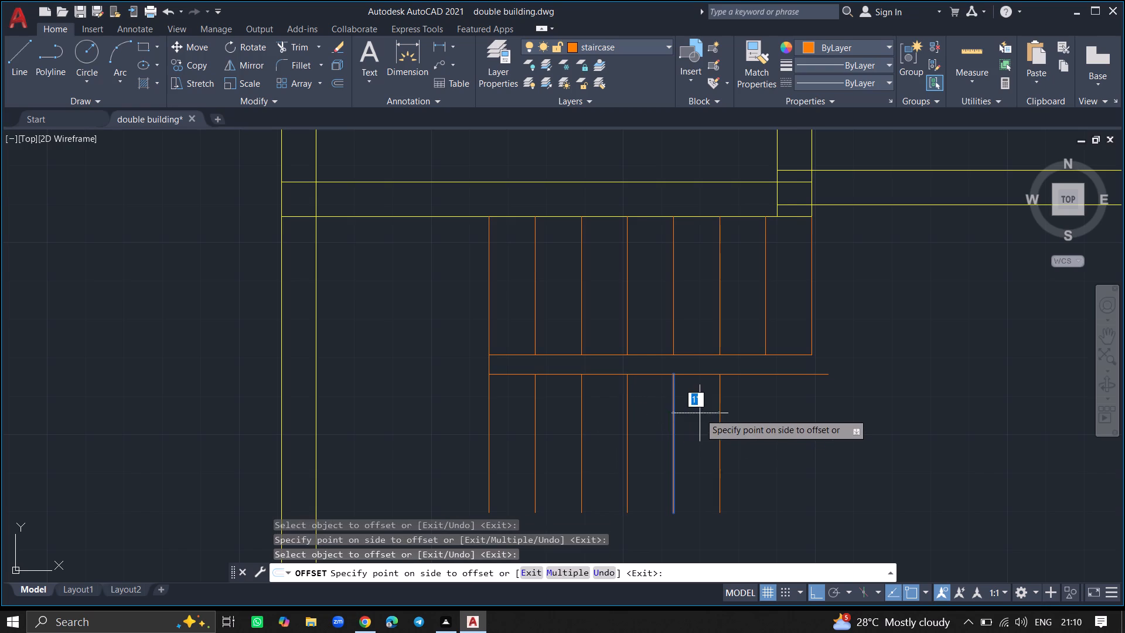
{"action": "left_click", "coordinate": [700, 413]}
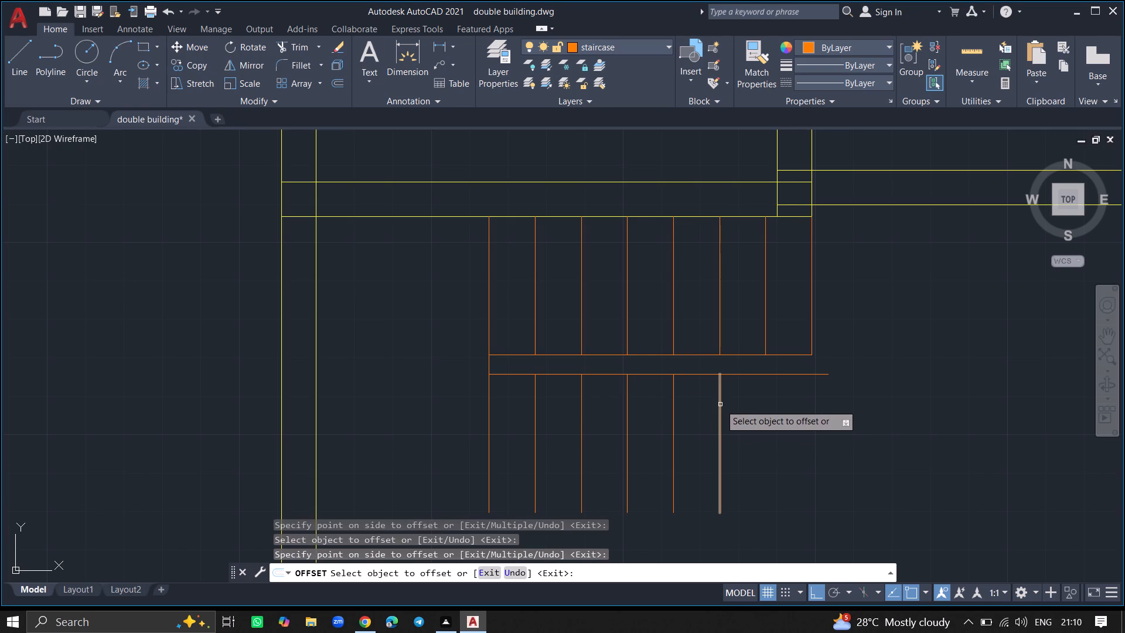
{"action": "left_click", "coordinate": [720, 405]}
{"action": "left_click", "coordinate": [731, 401]}
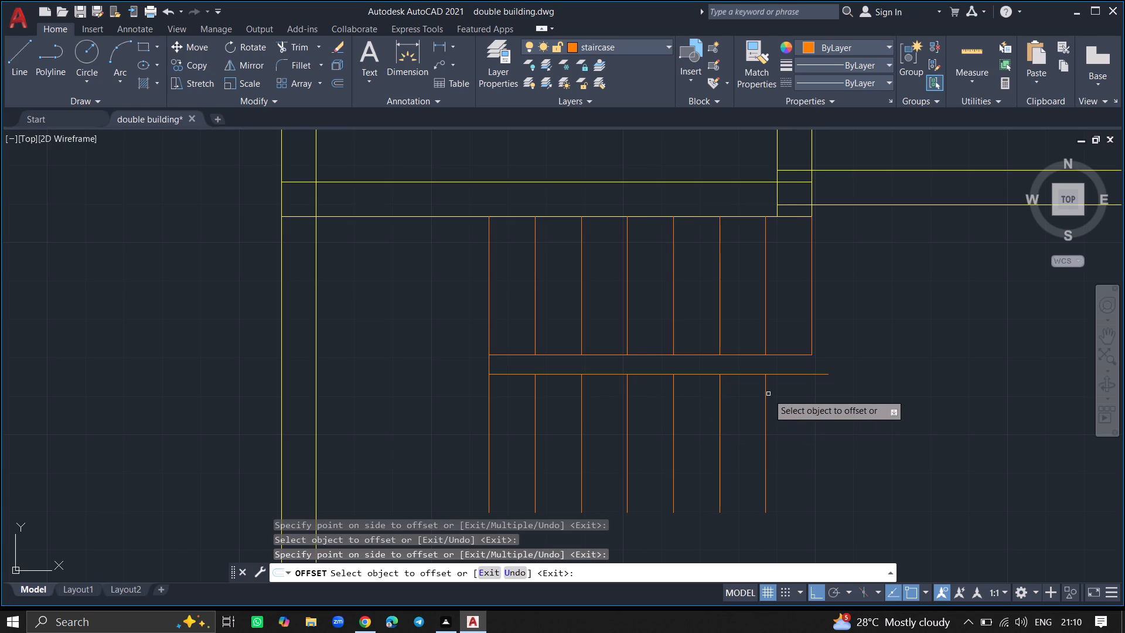
{"action": "left_click", "coordinate": [766, 394]}
{"action": "left_click", "coordinate": [792, 392]}
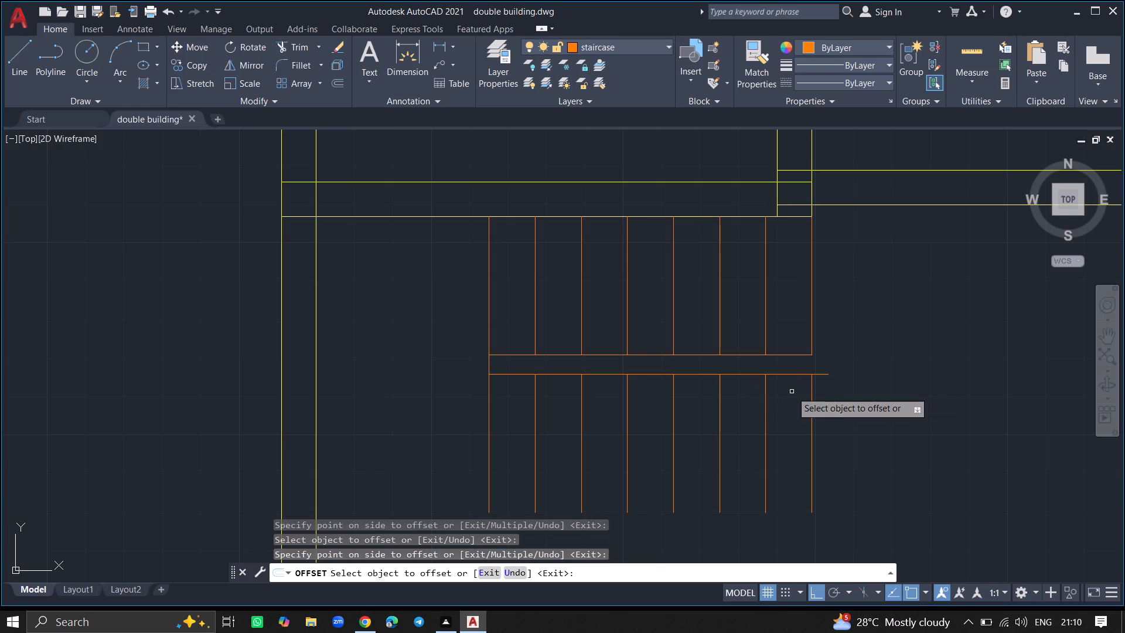
{"action": "left_click_drag", "start_coordinate": [813, 392], "coordinate": [823, 390]}
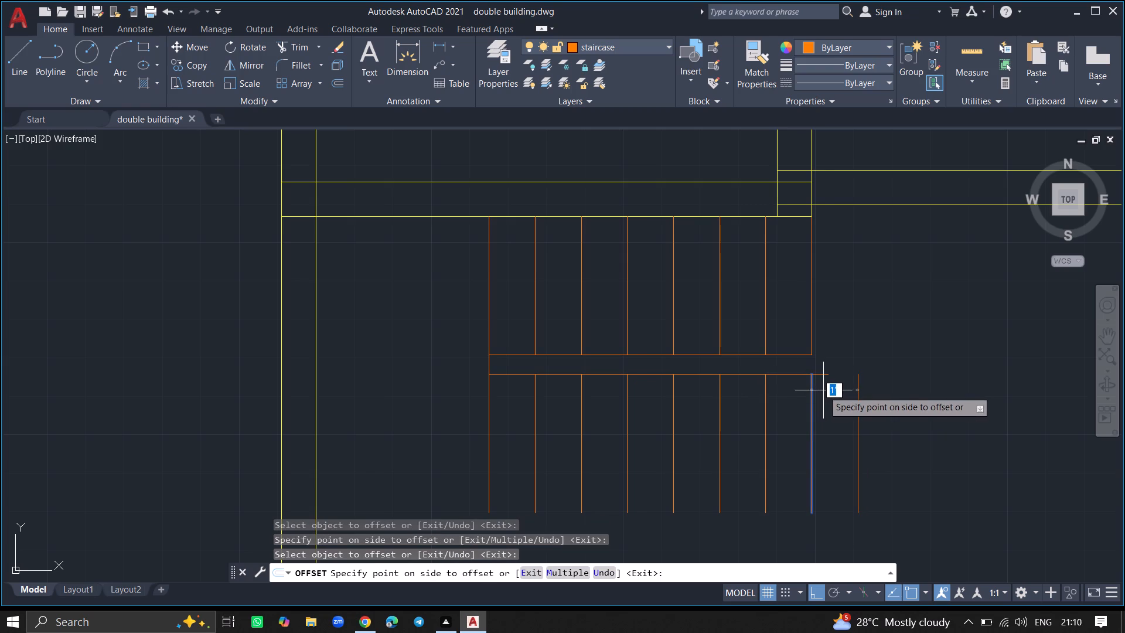
{"action": "left_click", "coordinate": [823, 390]}
{"action": "key", "text": "Return"}
Draw a horizontal line about 8" long from the lower stair line's right end to the top of the last tread.
{"action": "scroll", "coordinate": [823, 390], "scroll_direction": "up", "scroll_amount": 1, "text": "ctrl"}
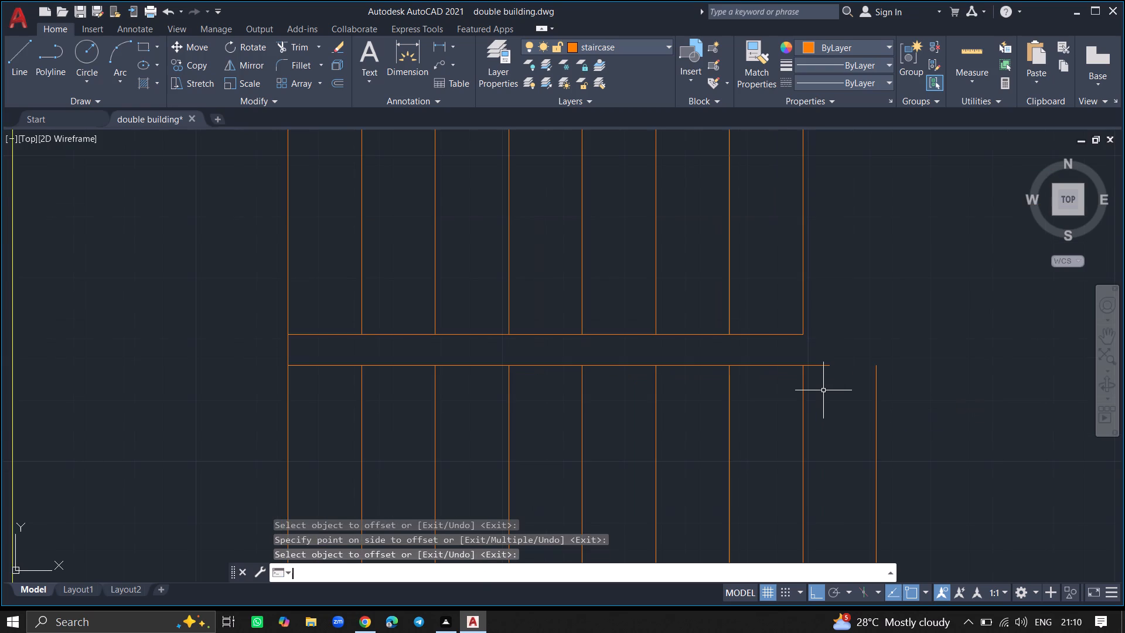
{"action": "key", "text": "l"}
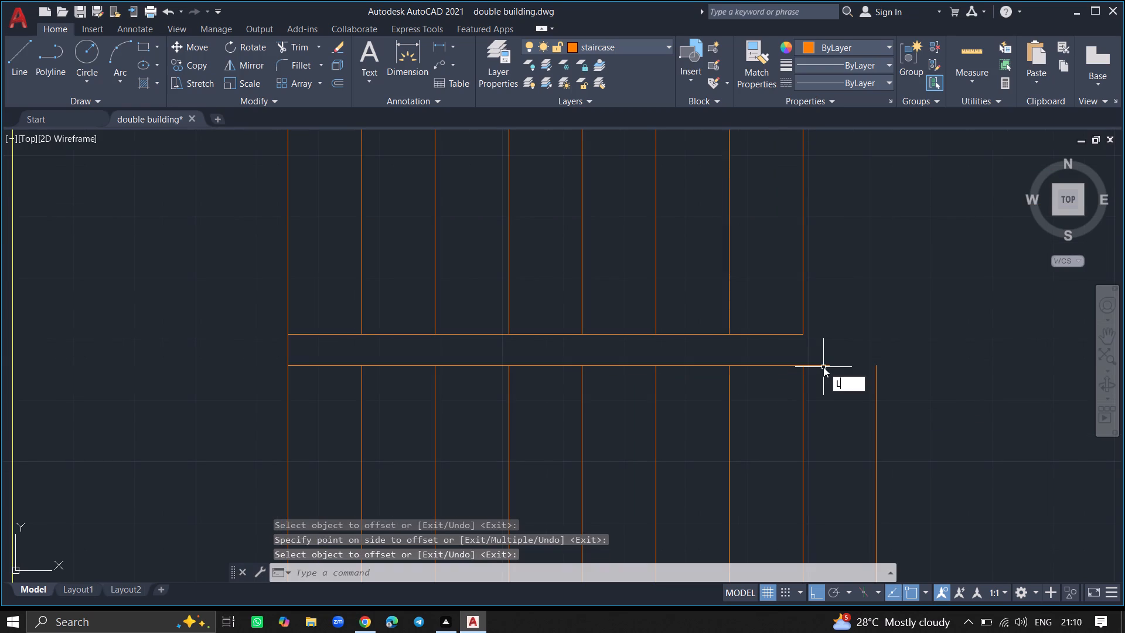
{"action": "key", "text": "Return"}
{"action": "left_click", "coordinate": [827, 369]}
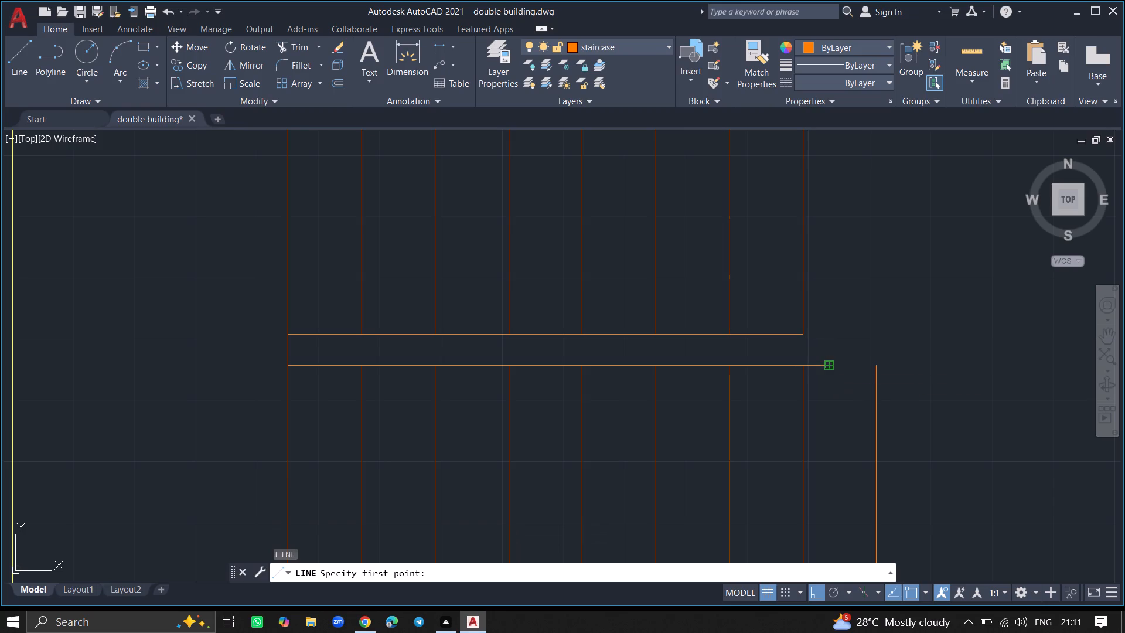
{"action": "left_click", "coordinate": [877, 366]}
{"action": "key", "text": "Return"}
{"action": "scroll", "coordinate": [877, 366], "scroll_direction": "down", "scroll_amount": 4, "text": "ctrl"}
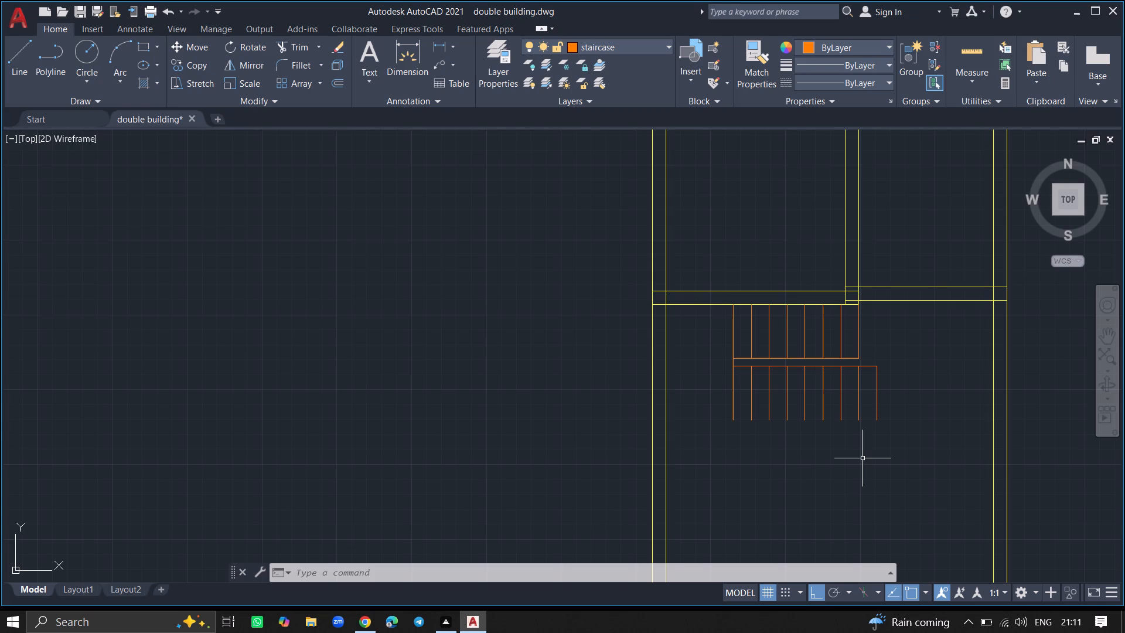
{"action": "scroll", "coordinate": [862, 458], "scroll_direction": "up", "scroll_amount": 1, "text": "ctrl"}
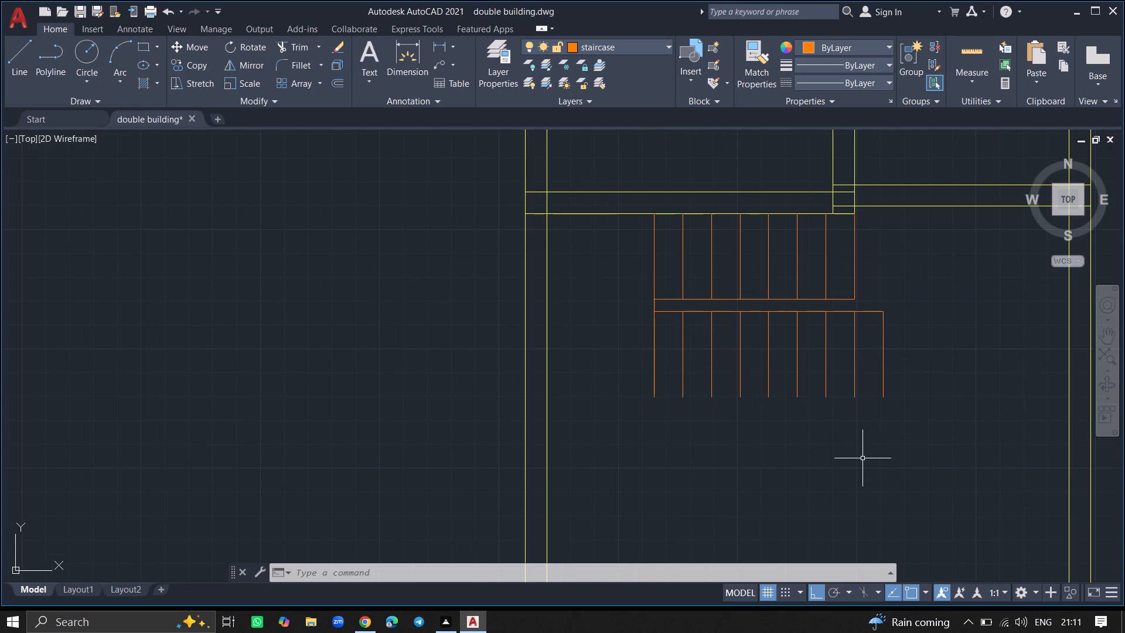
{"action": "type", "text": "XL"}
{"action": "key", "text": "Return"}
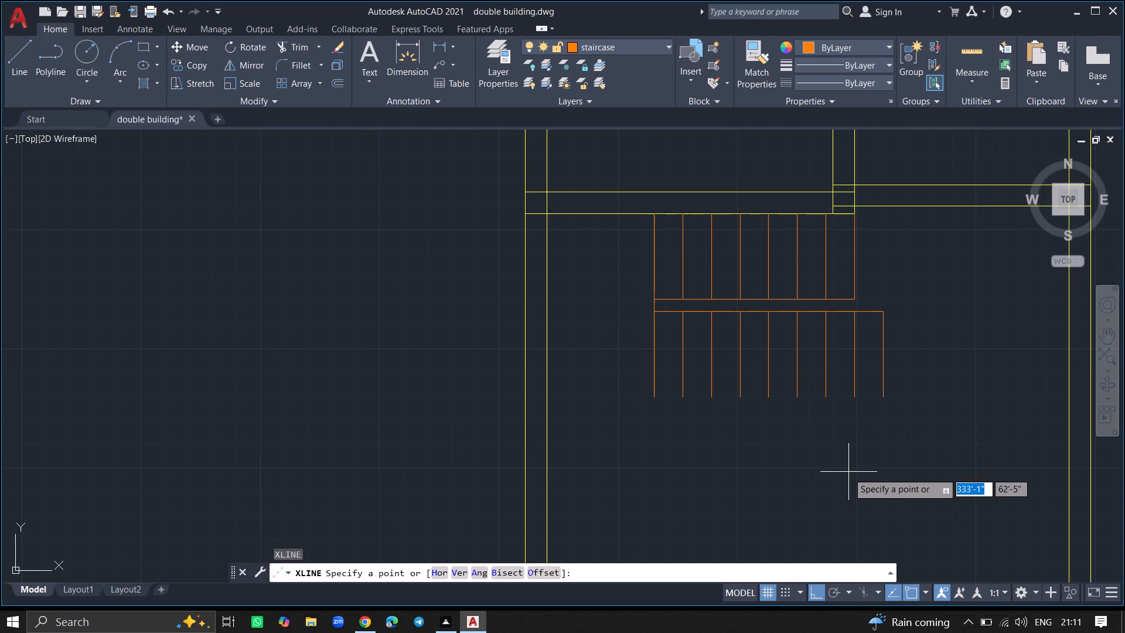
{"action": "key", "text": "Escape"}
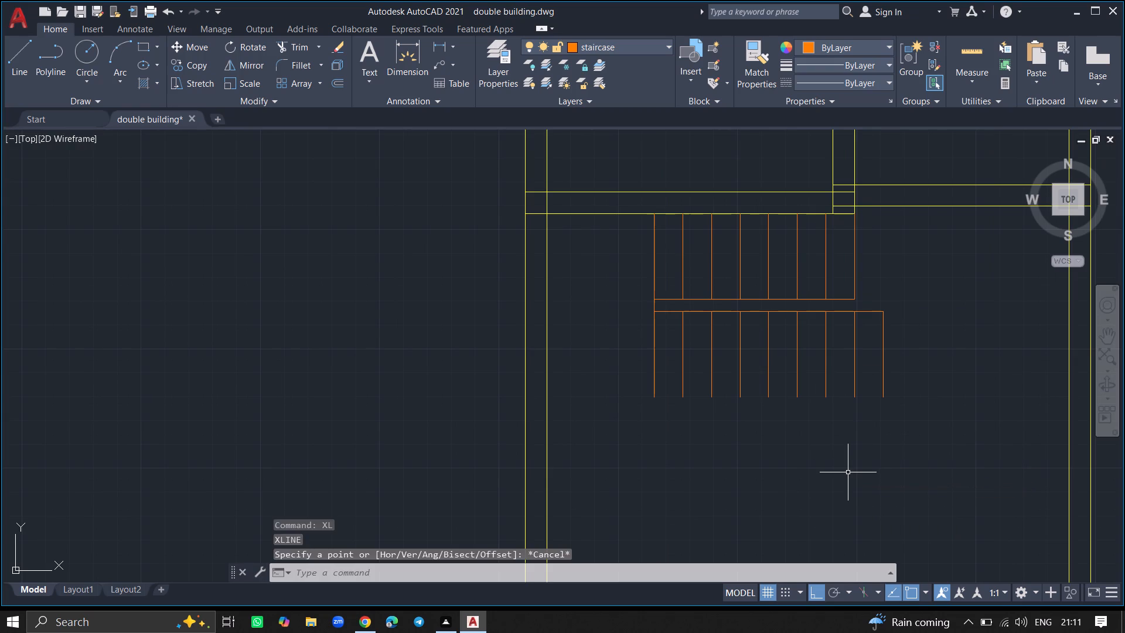
Draw a horizontal line closing the bottom of the lower stair flight, from the last tread's lower end to the first tread's.
{"action": "key", "text": "l"}
{"action": "key", "text": "Return"}
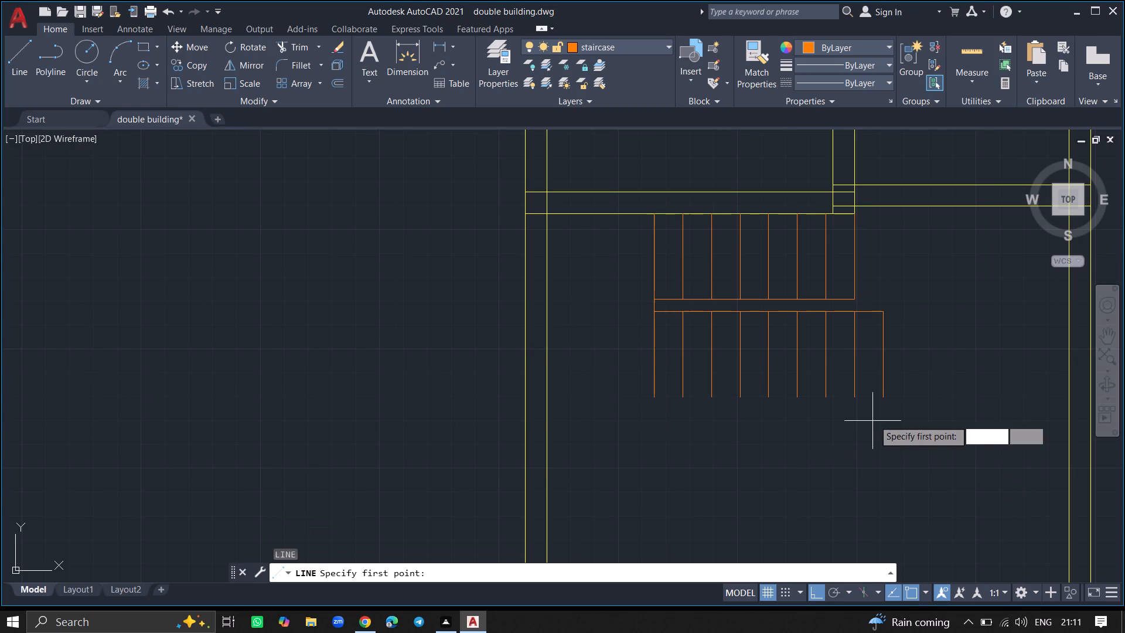
{"action": "left_click", "coordinate": [885, 397]}
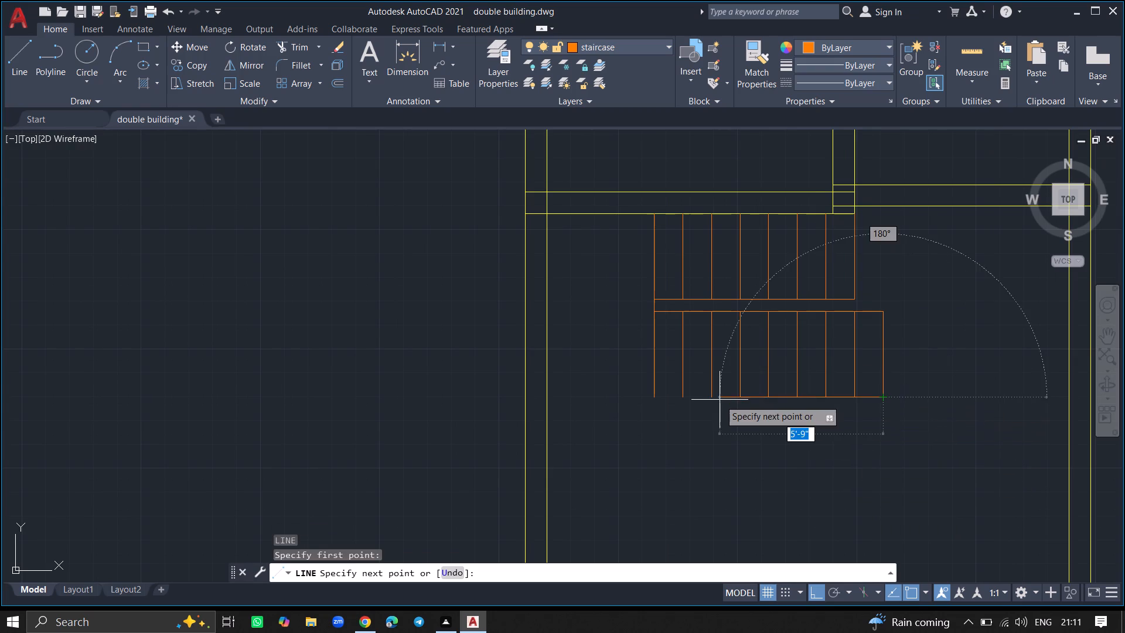
{"action": "left_click", "coordinate": [654, 399]}
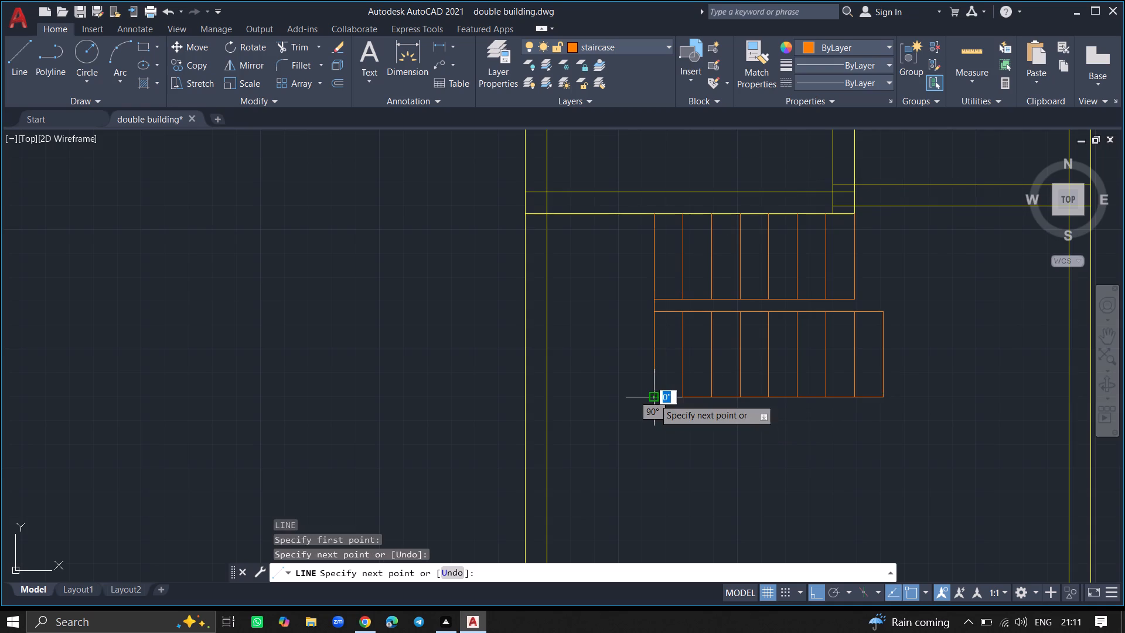
{"action": "key", "text": "Return"}
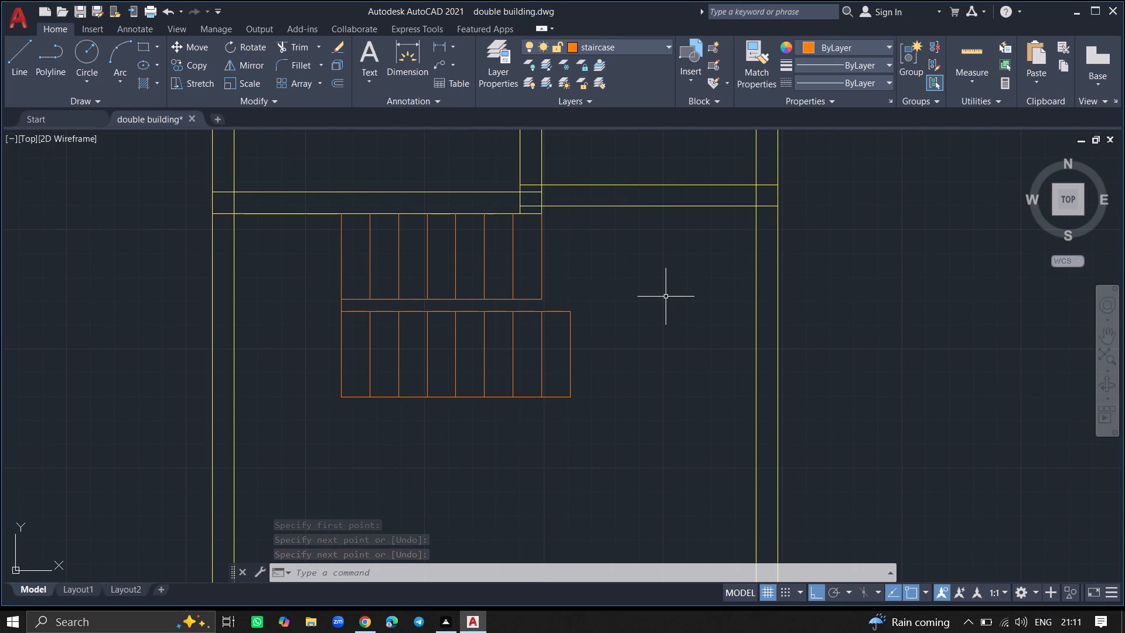
Make the dimensions layer current.
{"action": "left_click", "coordinate": [496, 71]}
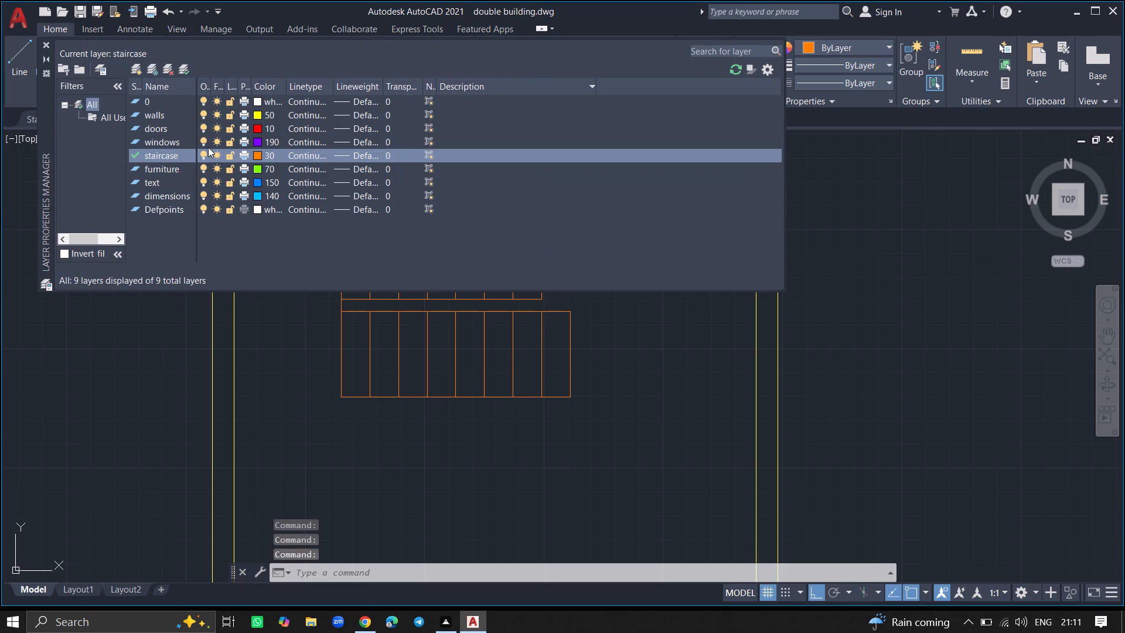
{"action": "left_click", "coordinate": [180, 195]}
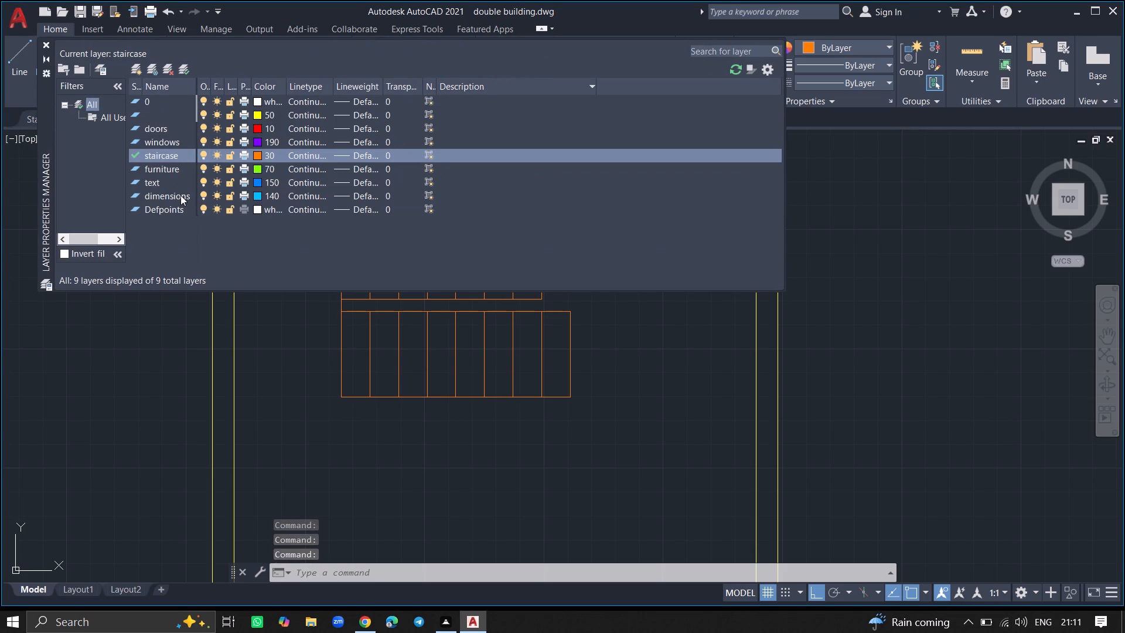
{"action": "double_click", "coordinate": [180, 195]}
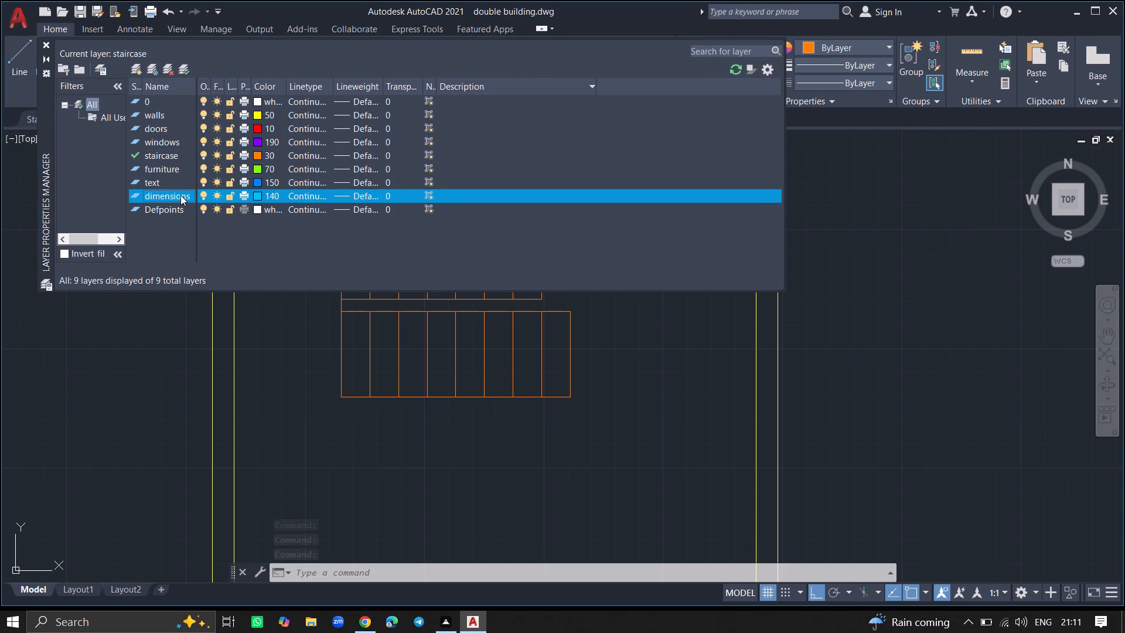
{"action": "left_click", "coordinate": [46, 44]}
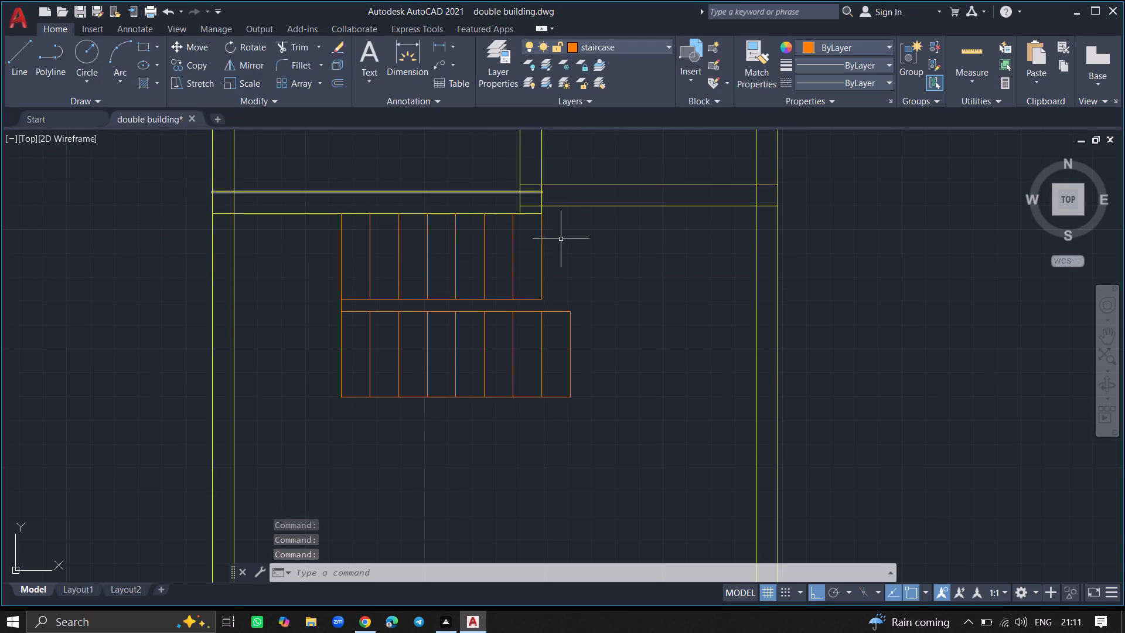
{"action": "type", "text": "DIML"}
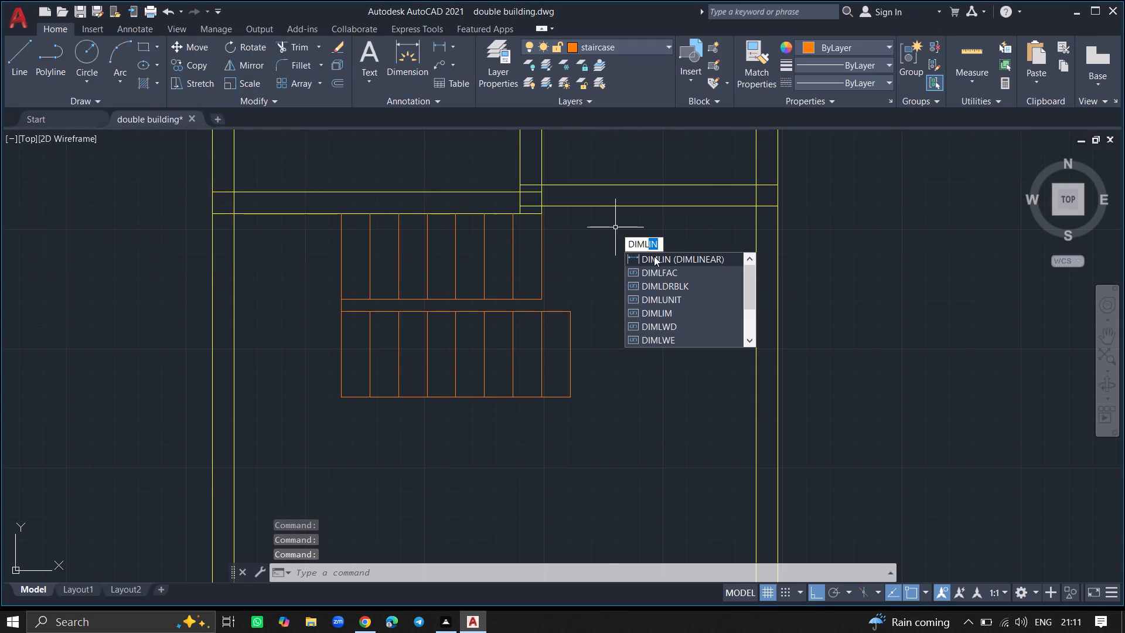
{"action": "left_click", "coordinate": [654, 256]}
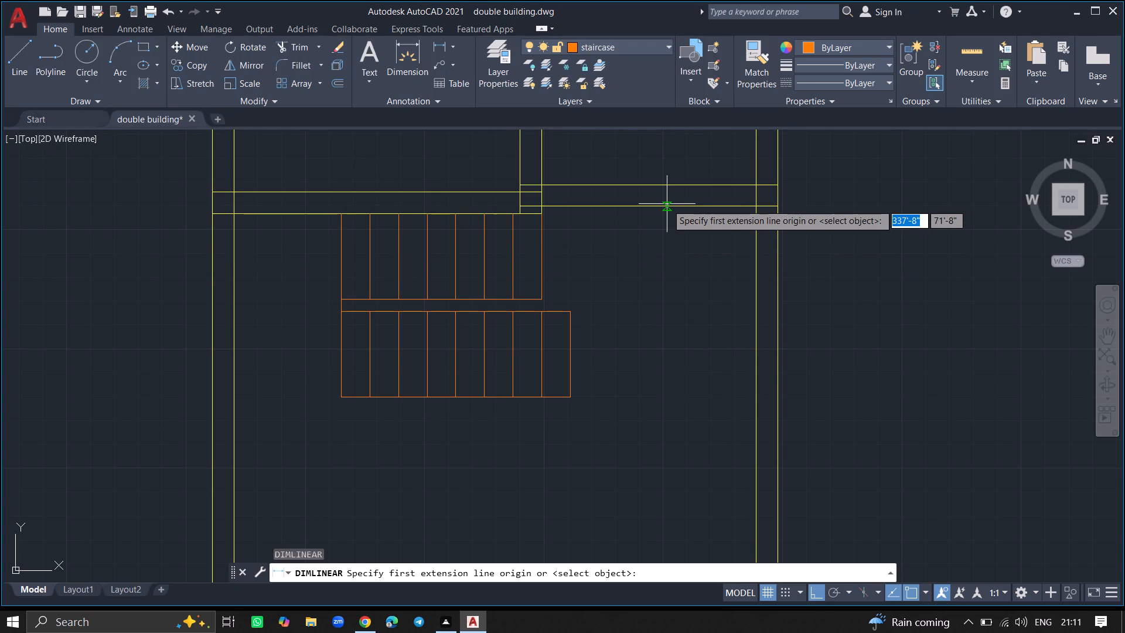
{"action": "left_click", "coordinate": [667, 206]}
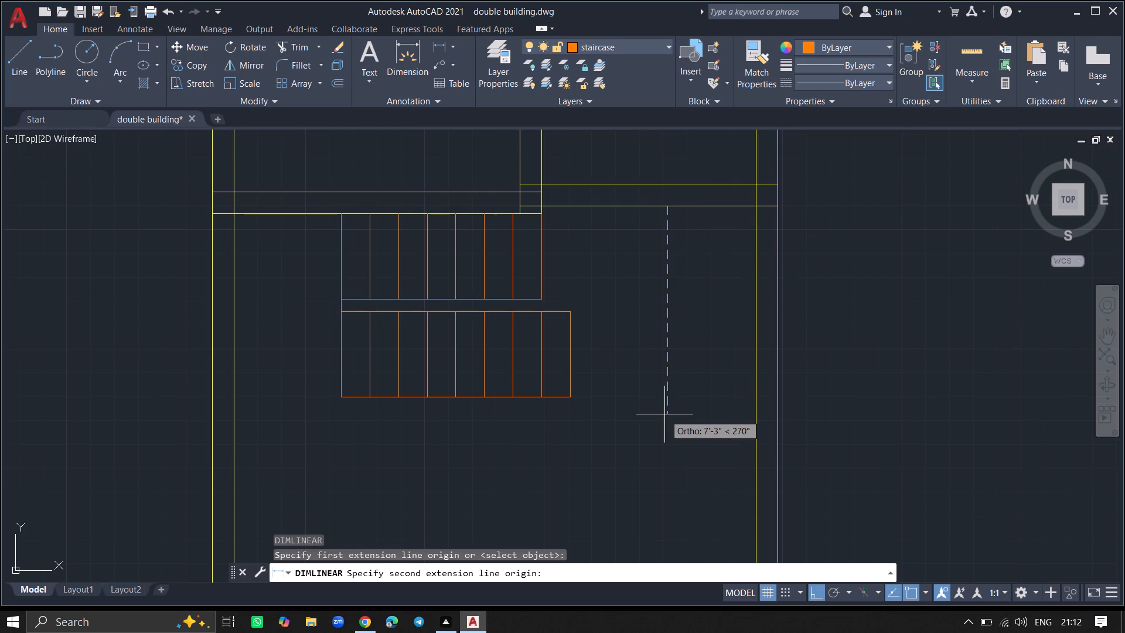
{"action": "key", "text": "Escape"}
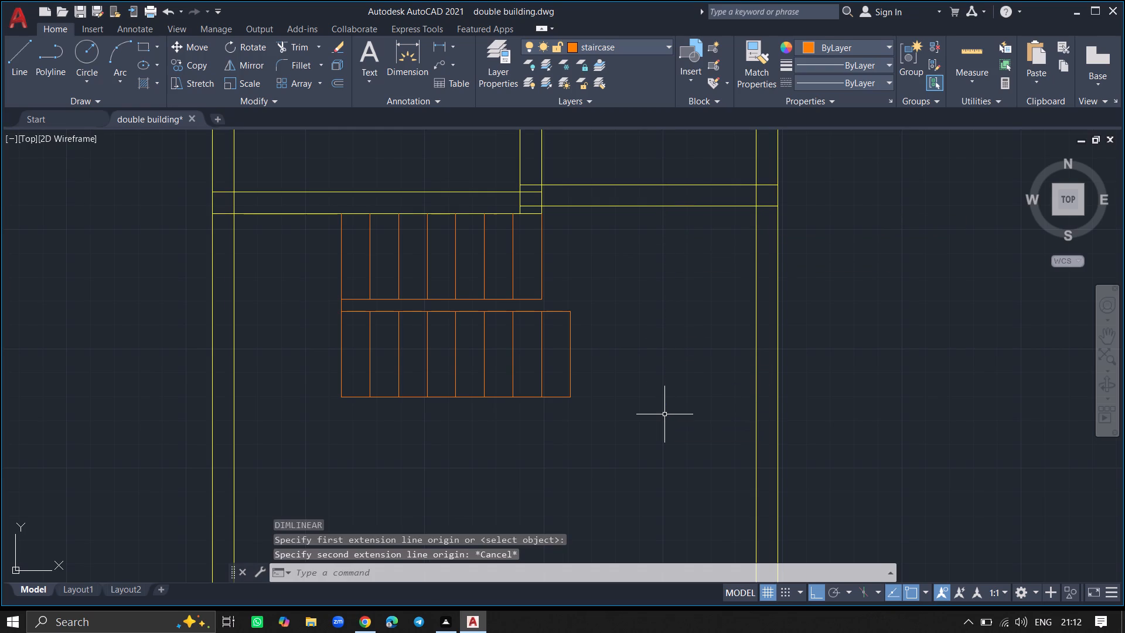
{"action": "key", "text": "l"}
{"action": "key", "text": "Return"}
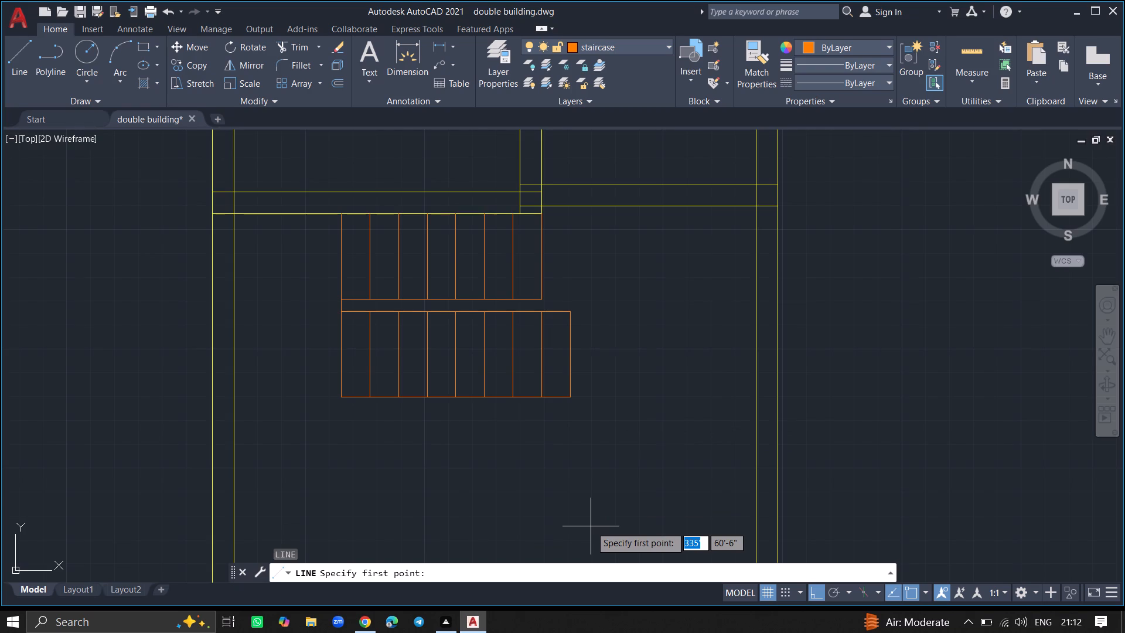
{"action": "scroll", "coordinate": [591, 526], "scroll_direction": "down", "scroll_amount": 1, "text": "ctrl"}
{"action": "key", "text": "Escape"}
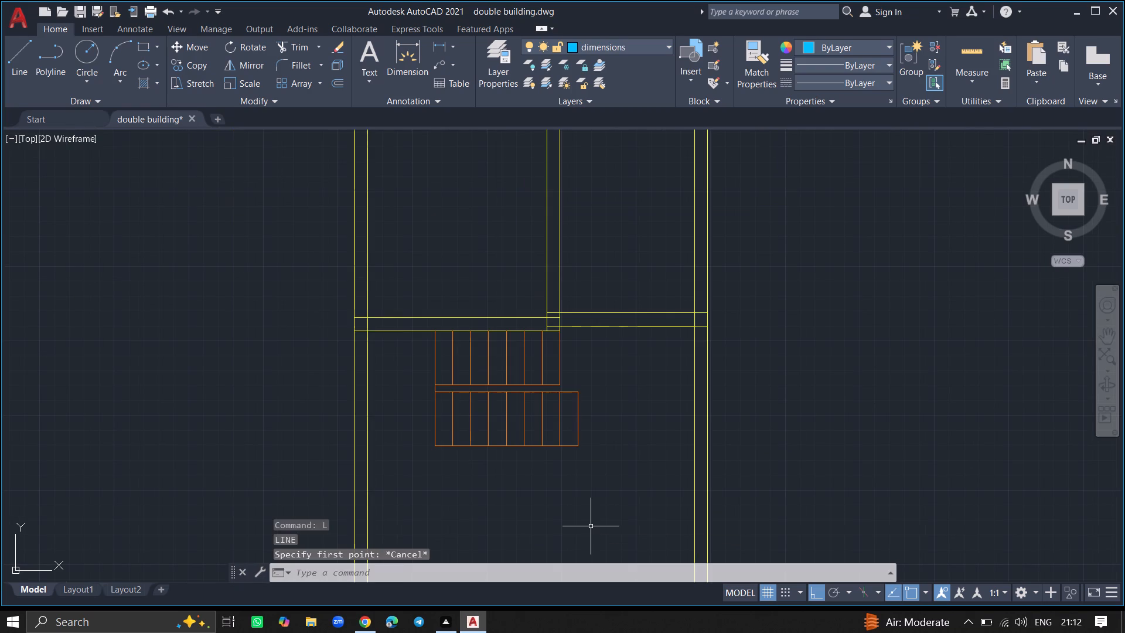
Draw a 12' vertical line downward from the underside of the horizontal wall to the right of the staircase.
{"action": "key", "text": "l"}
{"action": "key", "text": "Return"}
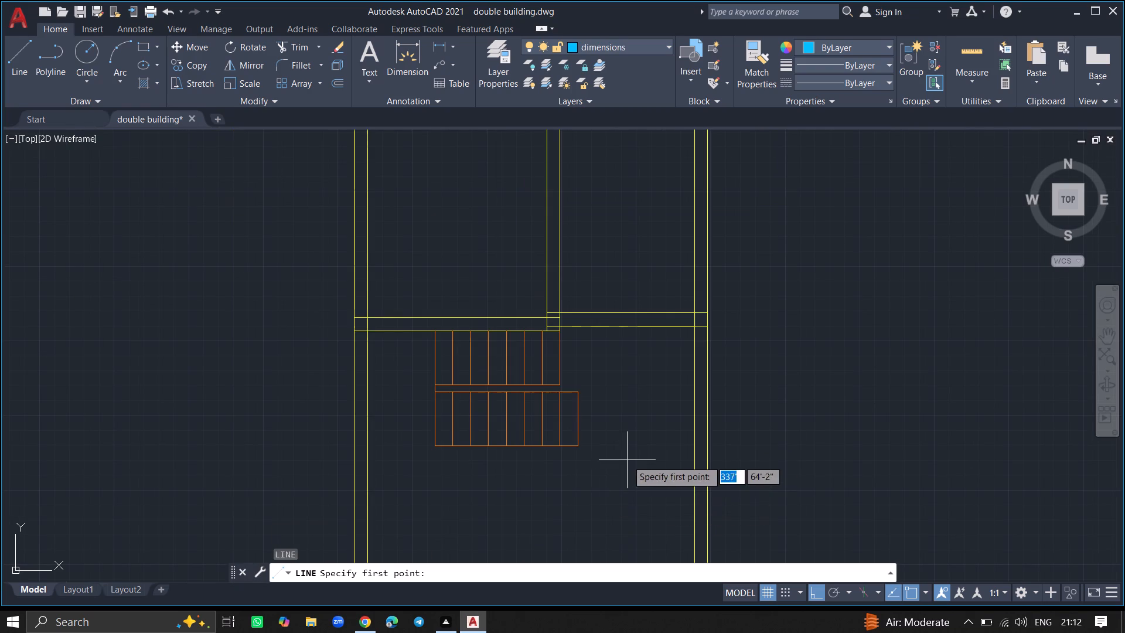
{"action": "left_click", "coordinate": [649, 328]}
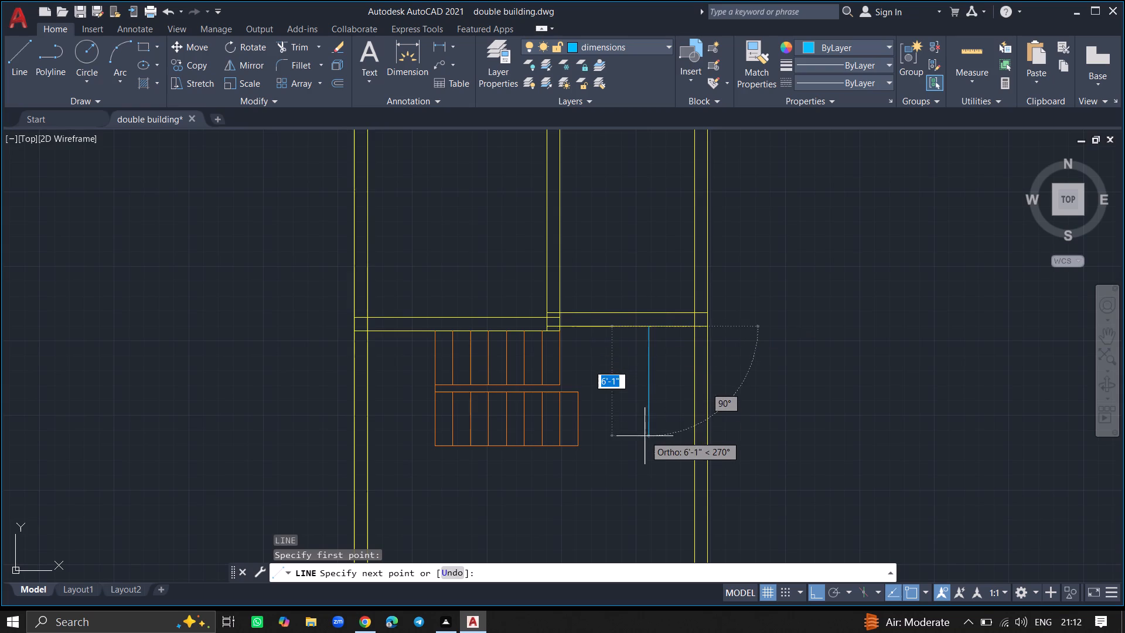
{"action": "type", "text": "12"}
{"action": "key", "text": "apostrophe"}
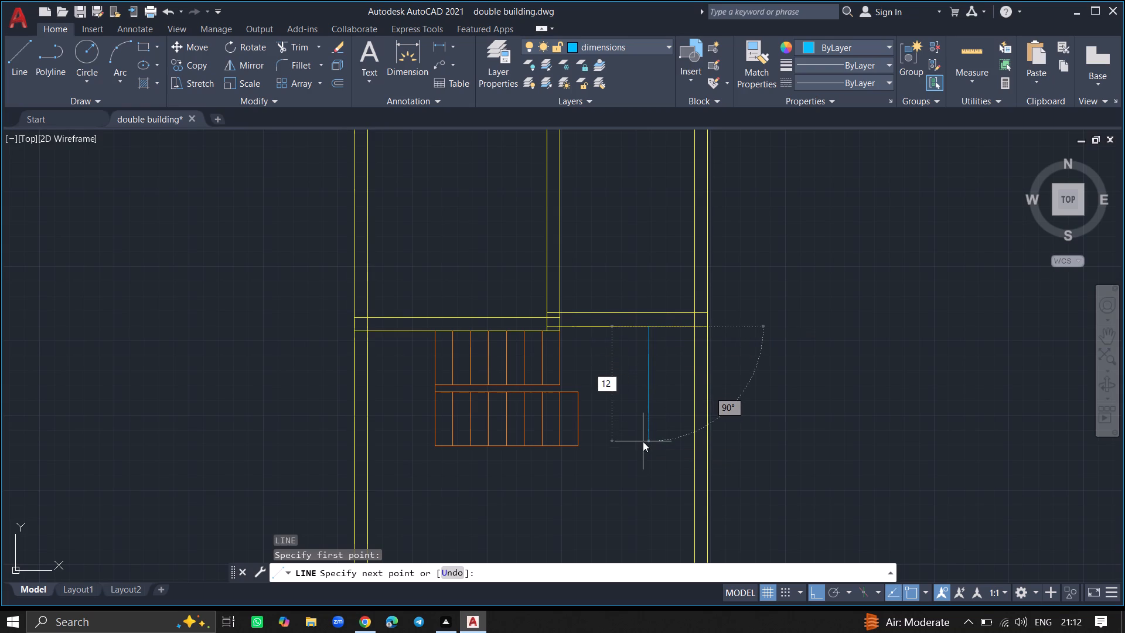
{"action": "key", "text": "Return"}
{"action": "key", "text": "Return"}
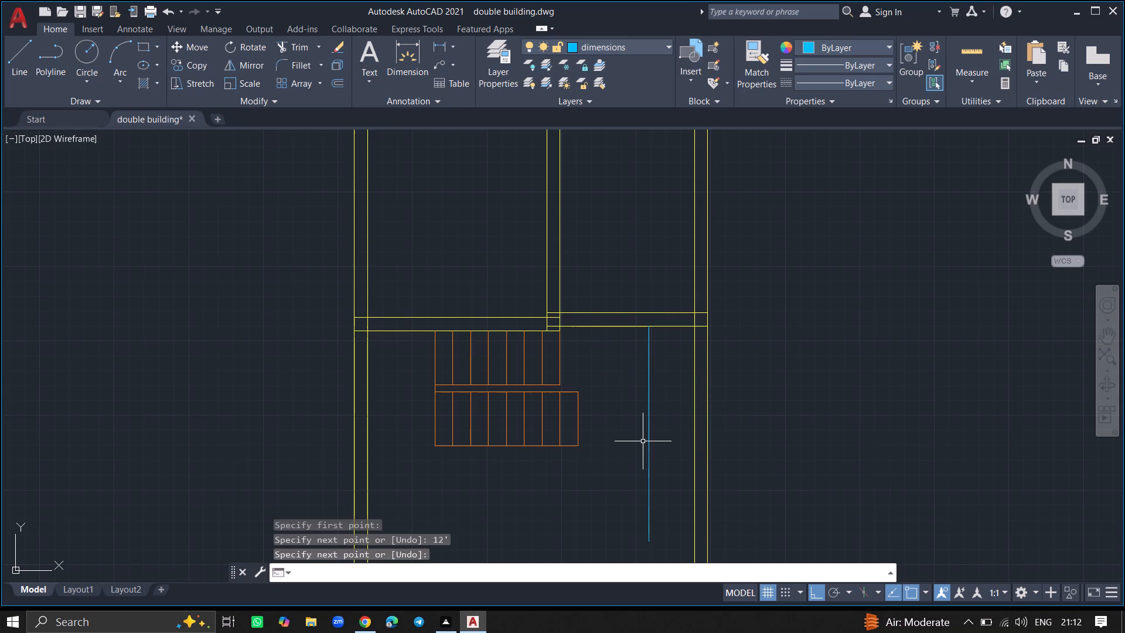
Draw a horizontal line from the 12' line's lower end to the right wall's inner face, and back across to the left wall's inner face.
{"action": "scroll", "coordinate": [643, 441], "scroll_direction": "down", "scroll_amount": 1, "text": "ctrl"}
{"action": "scroll", "coordinate": [636, 523], "scroll_direction": "up", "scroll_amount": 3, "text": "ctrl"}
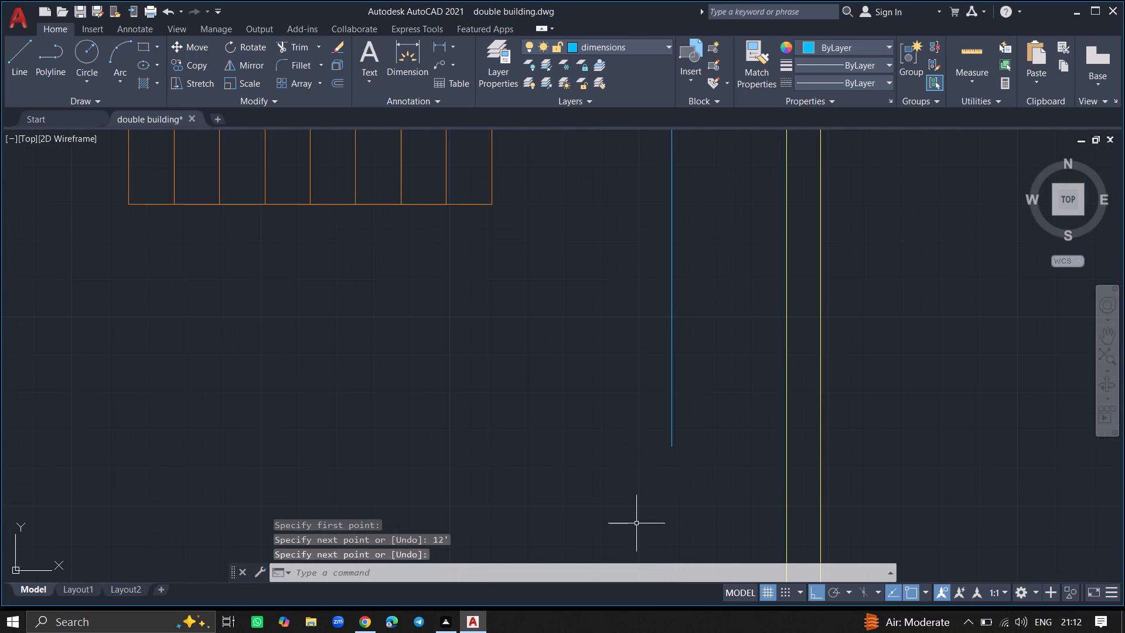
{"action": "key", "text": "l"}
{"action": "key", "text": "Return"}
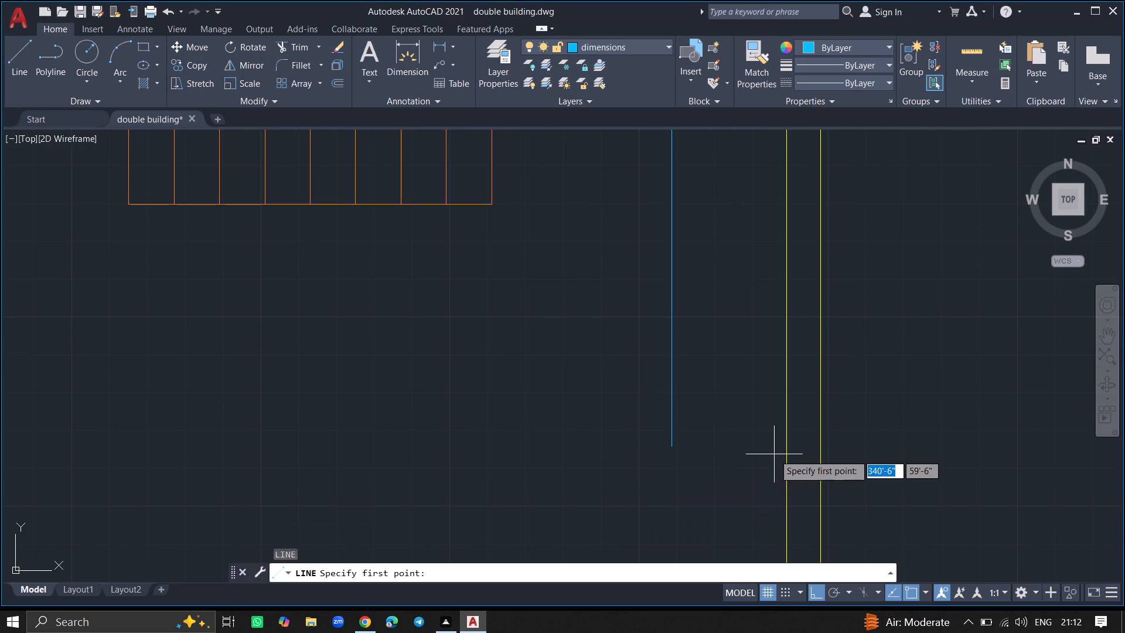
{"action": "left_click", "coordinate": [671, 448]}
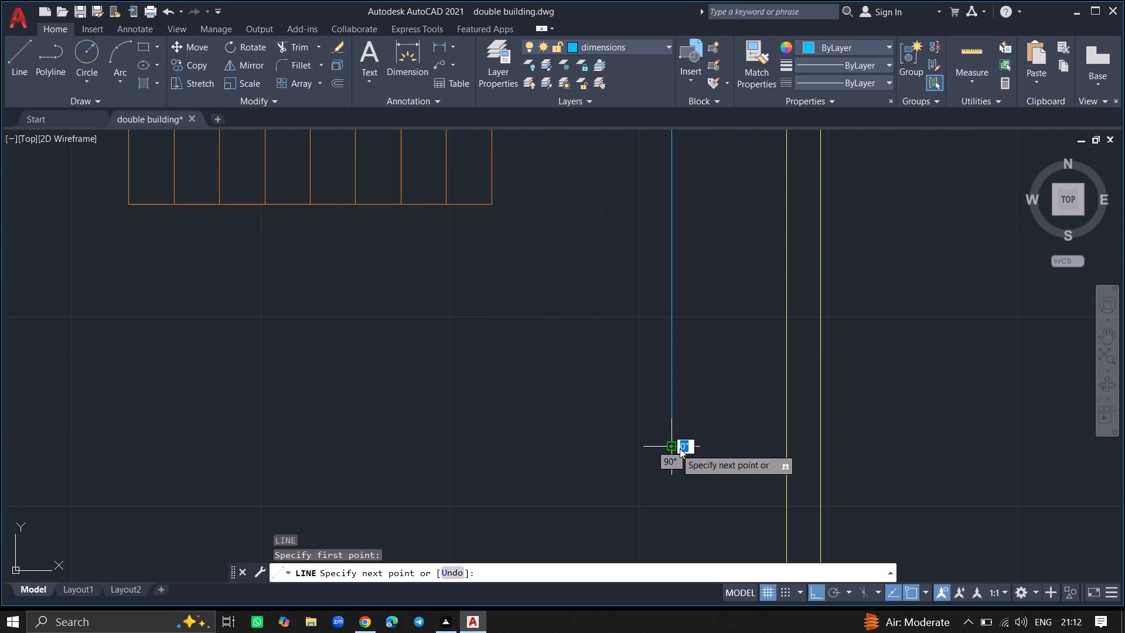
{"action": "left_click", "coordinate": [786, 451]}
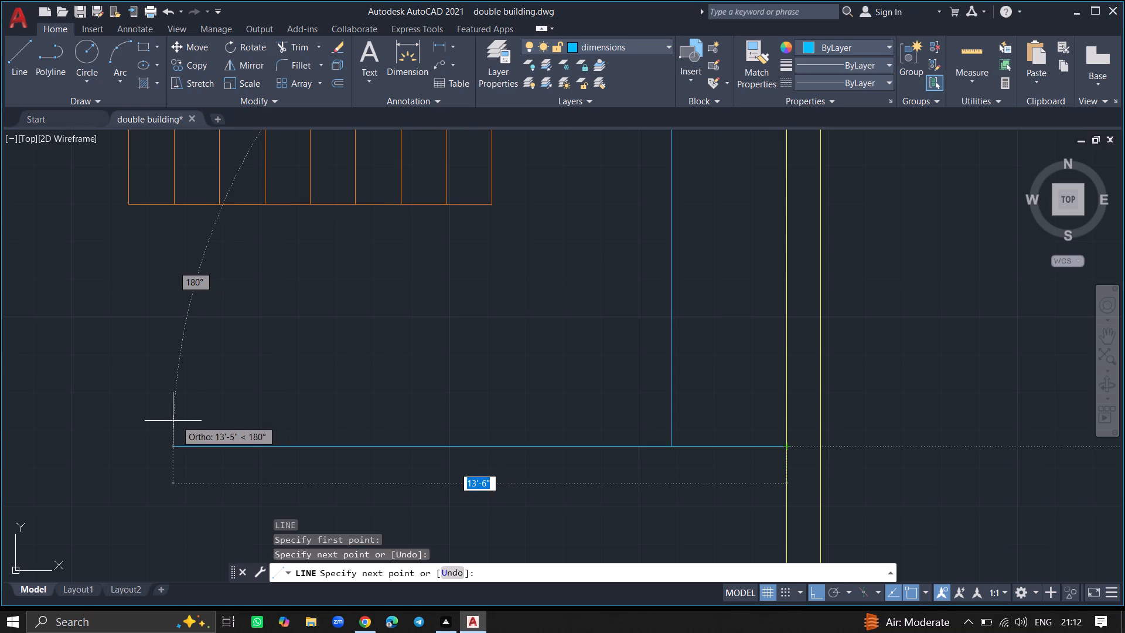
{"action": "scroll", "coordinate": [173, 421], "scroll_direction": "down", "scroll_amount": 4, "text": "ctrl"}
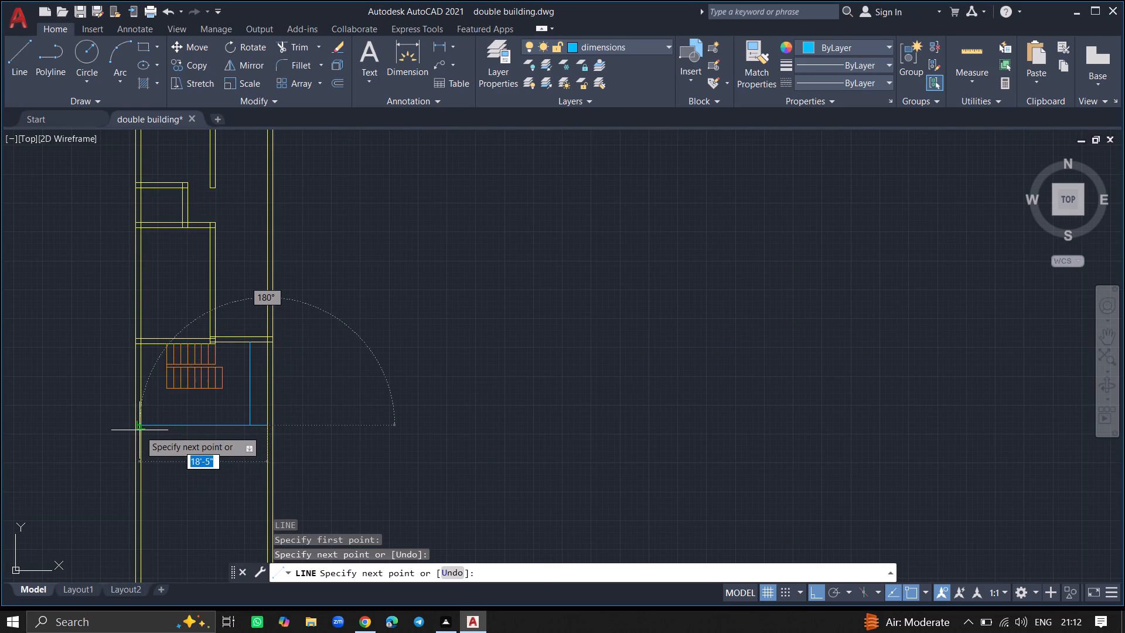
{"action": "scroll", "coordinate": [139, 430], "scroll_direction": "up", "scroll_amount": 4, "text": "ctrl"}
{"action": "left_click", "coordinate": [139, 408]}
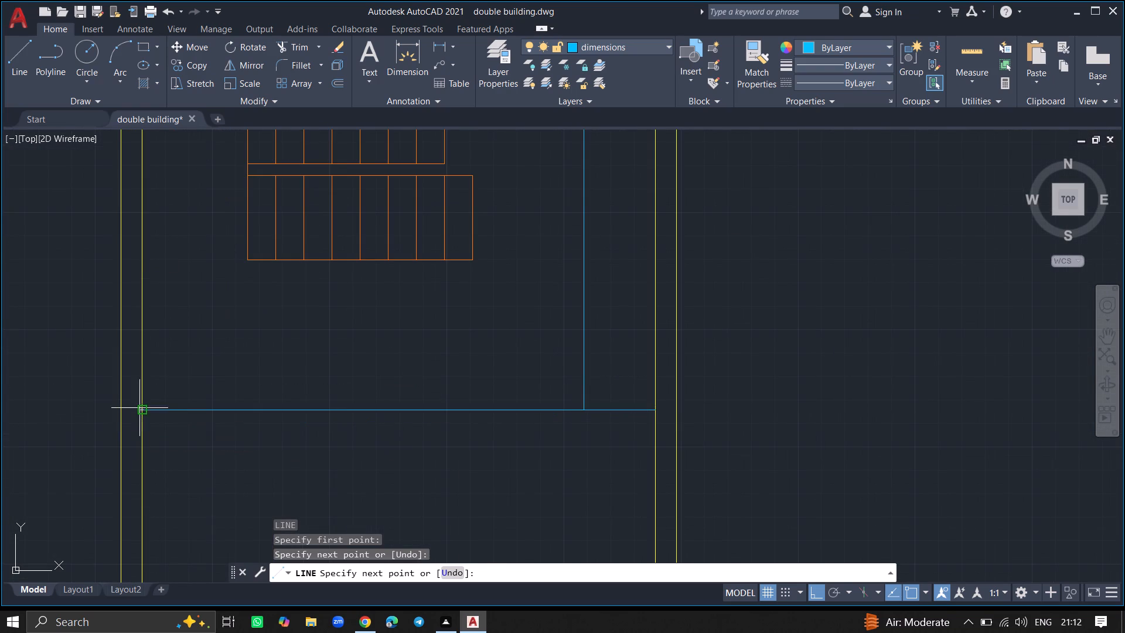
{"action": "key", "text": "Return"}
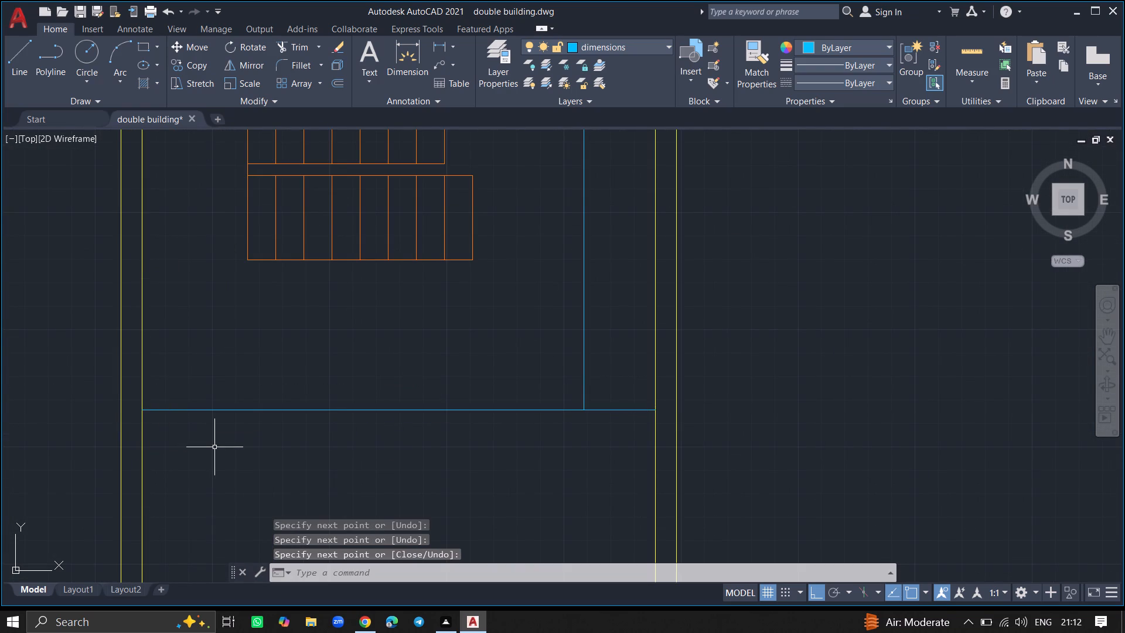
Offset the full-width horizontal line 9" downward to form the wall below the staircase.
{"action": "type", "text": "OFFSET"}
{"action": "key", "text": "Return"}
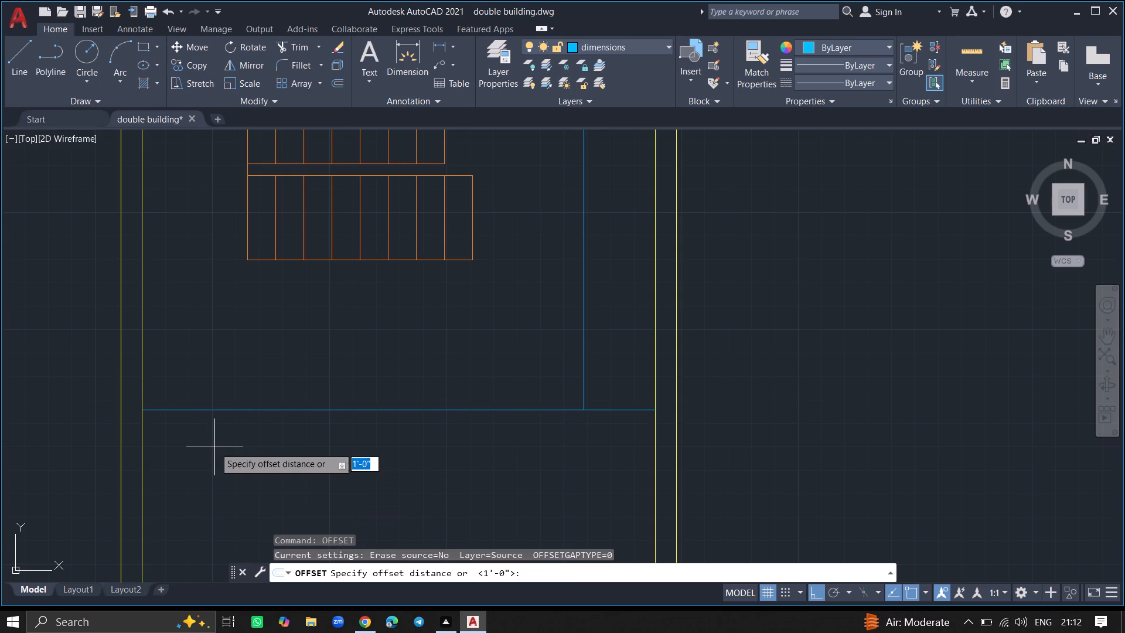
{"action": "type", "text": "9\""}
{"action": "key", "text": "Return"}
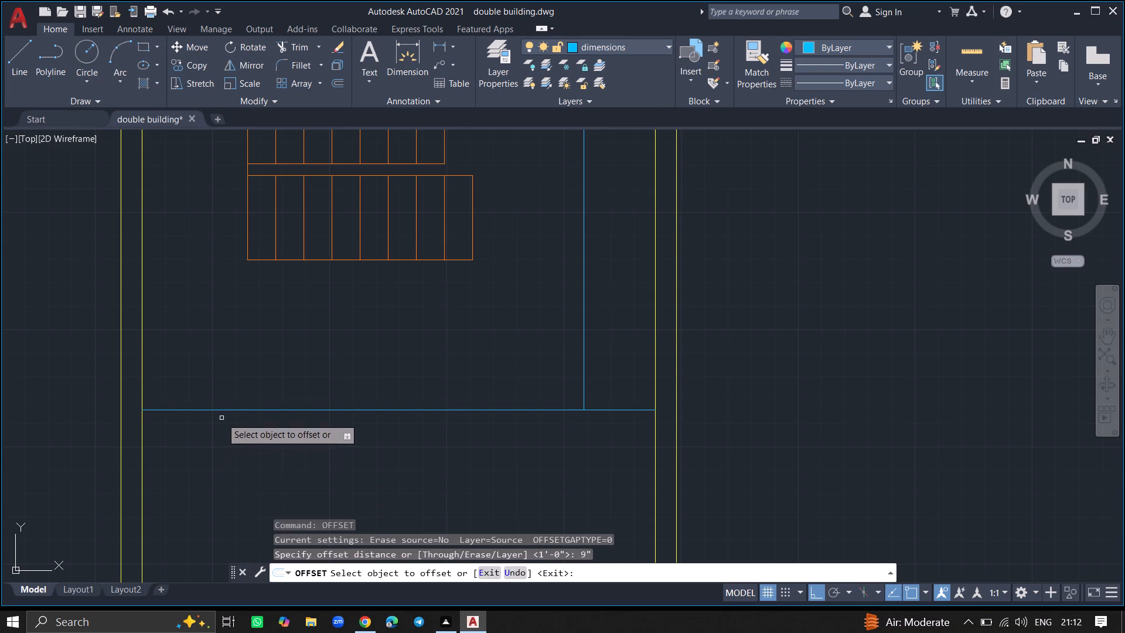
{"action": "left_click_drag", "start_coordinate": [221, 411], "coordinate": [221, 431]}
{"action": "left_click", "coordinate": [221, 431]}
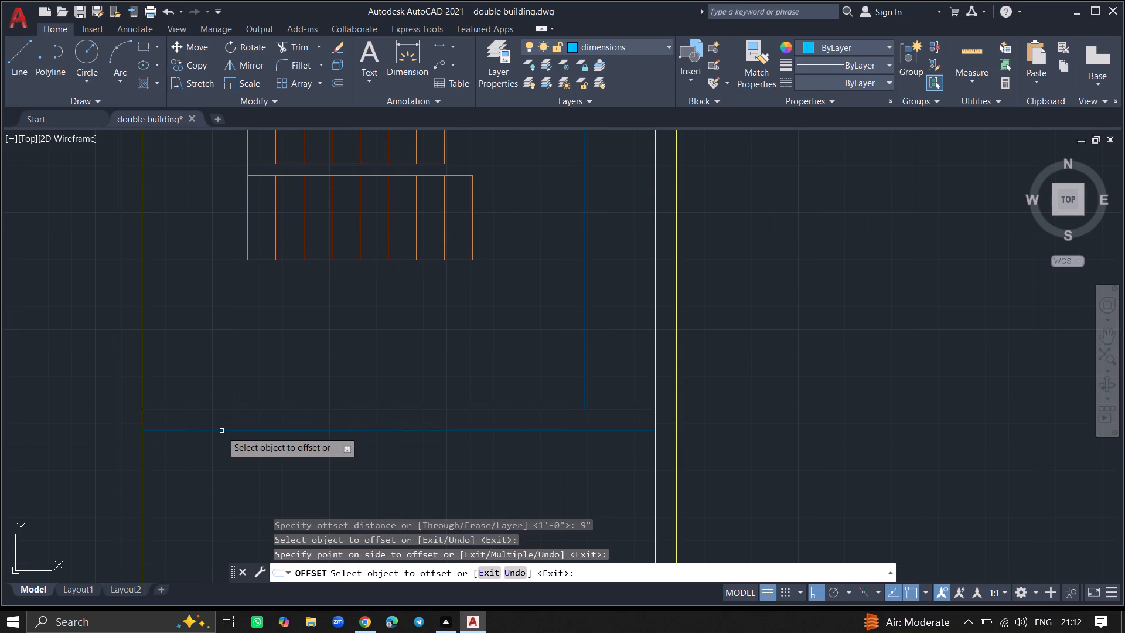
{"action": "key", "text": "Return"}
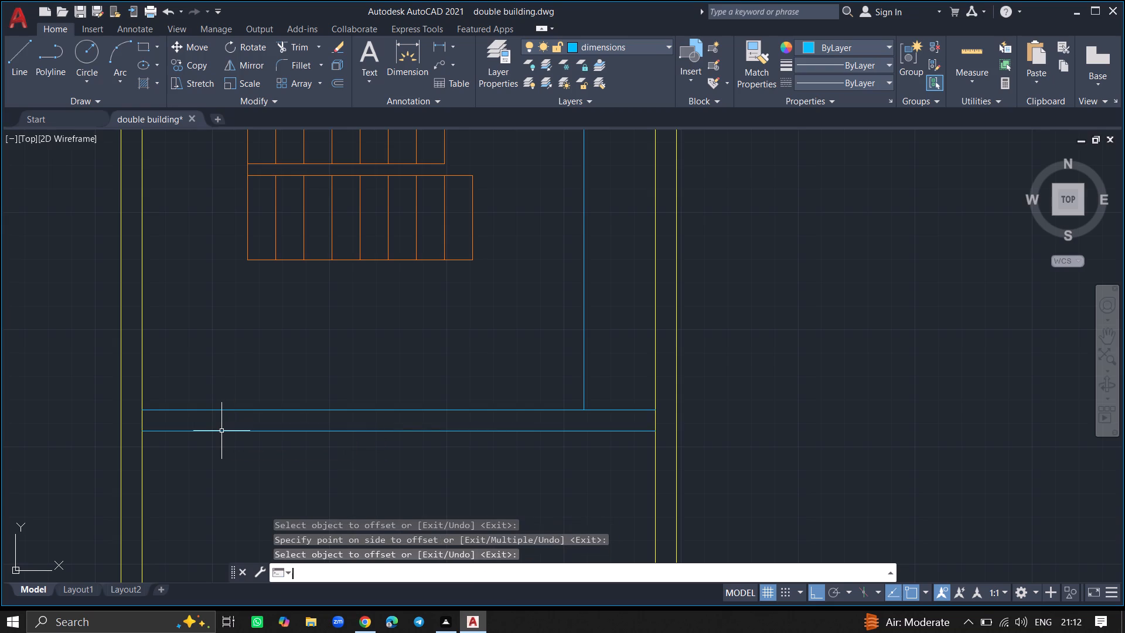
Move both horizontal lines of the new 9" wall to the walls layer.
{"action": "left_click", "coordinate": [221, 433]}
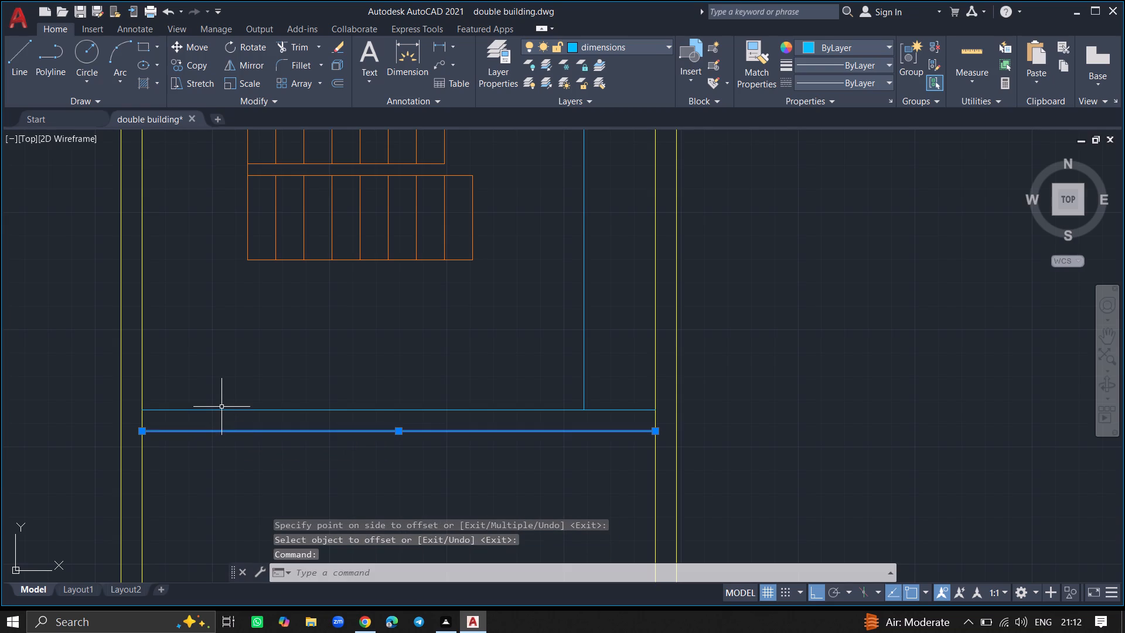
{"action": "left_click", "coordinate": [221, 410]}
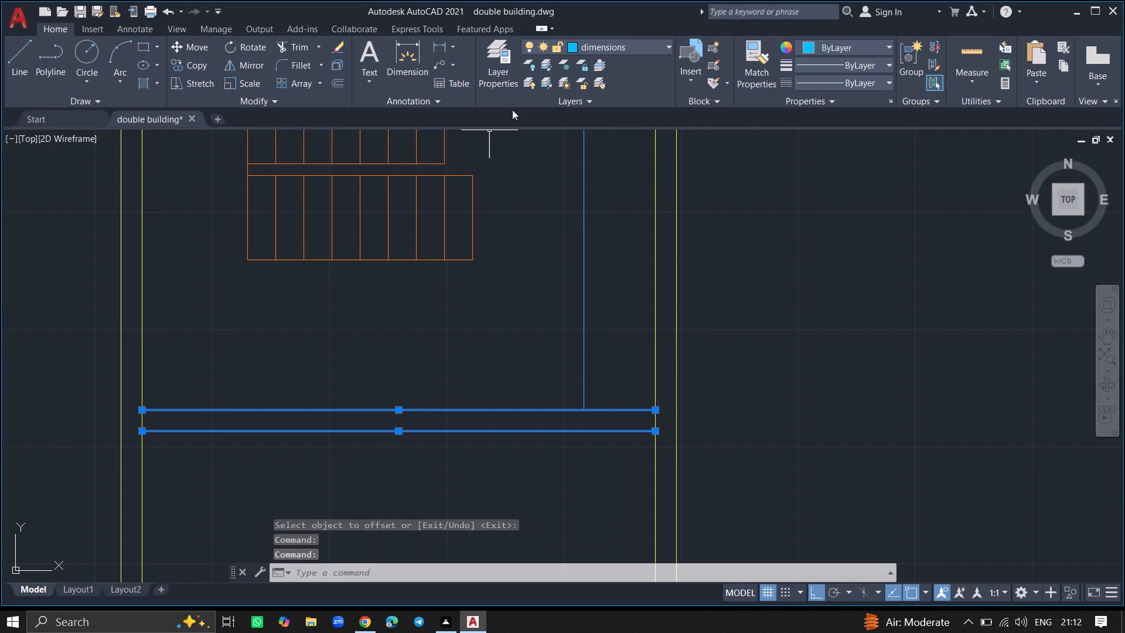
{"action": "left_click", "coordinate": [615, 38]}
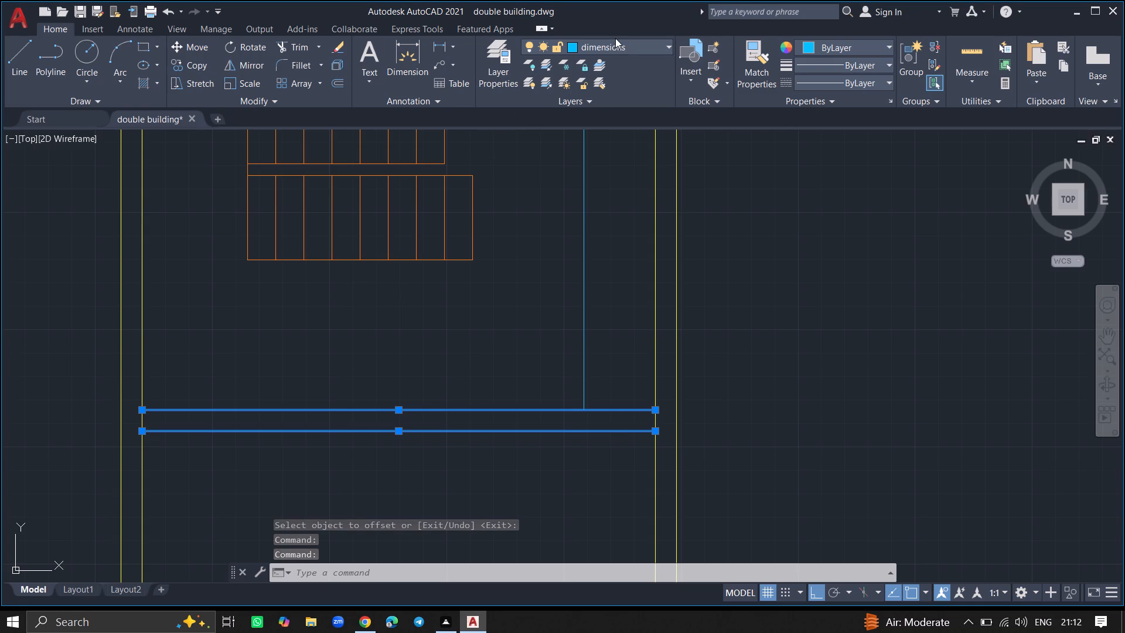
{"action": "left_click", "coordinate": [615, 43]}
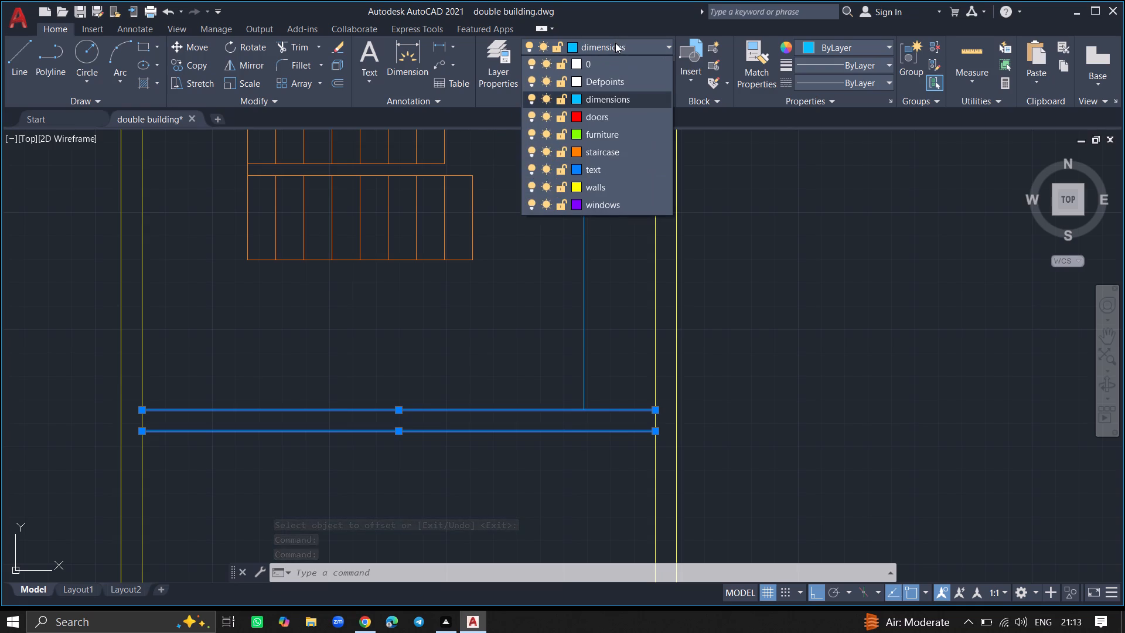
{"action": "left_click", "coordinate": [633, 183]}
{"action": "key", "text": "Escape"}
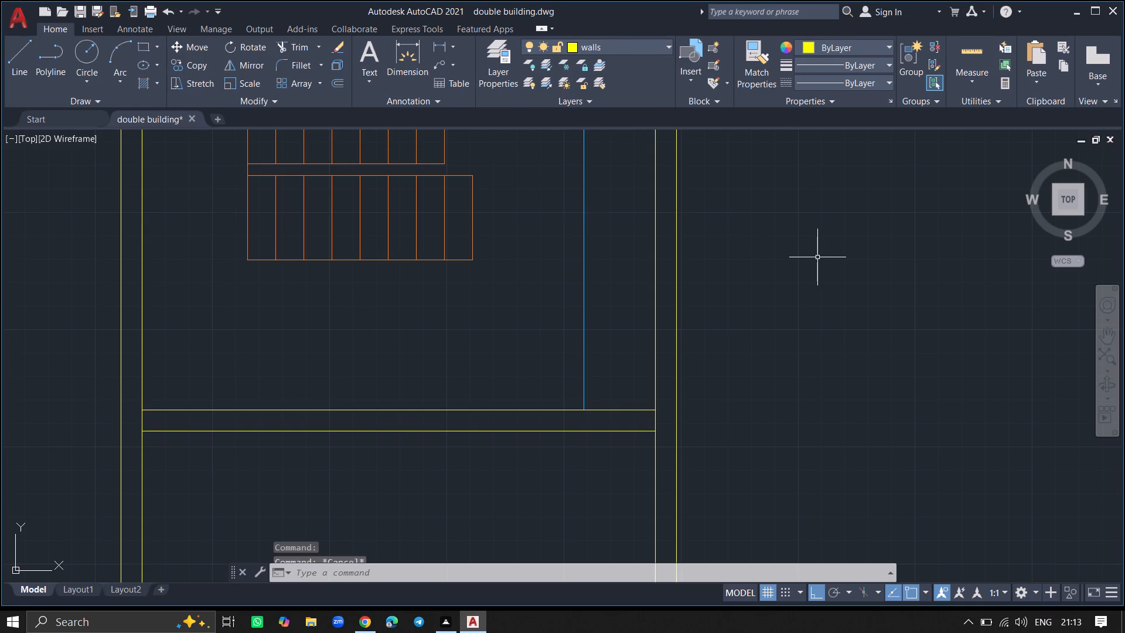
Extend both lines of the new wall below the staircase to the outer faces of the left and right side walls.
{"action": "type", "text": "EX"}
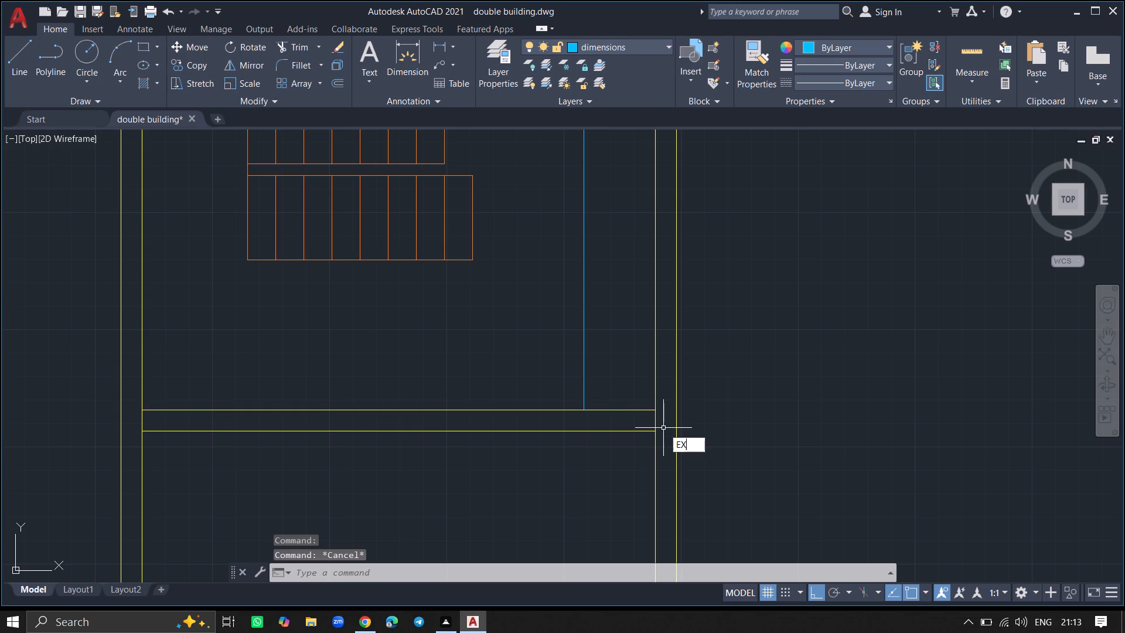
{"action": "key", "text": "Return"}
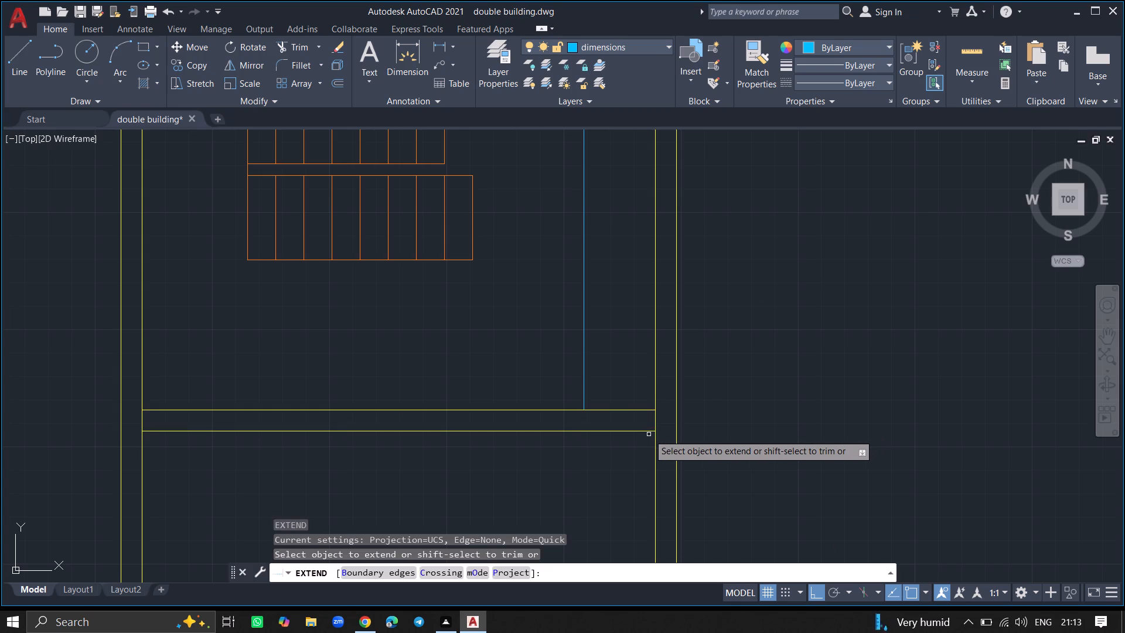
{"action": "left_click", "coordinate": [649, 430]}
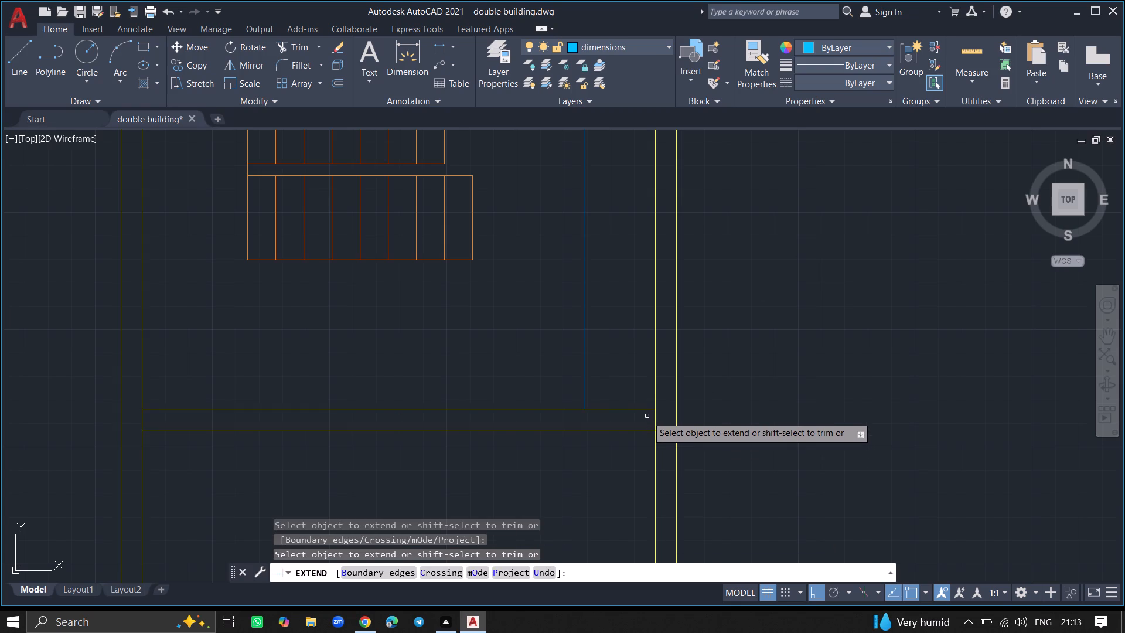
{"action": "left_click", "coordinate": [646, 409]}
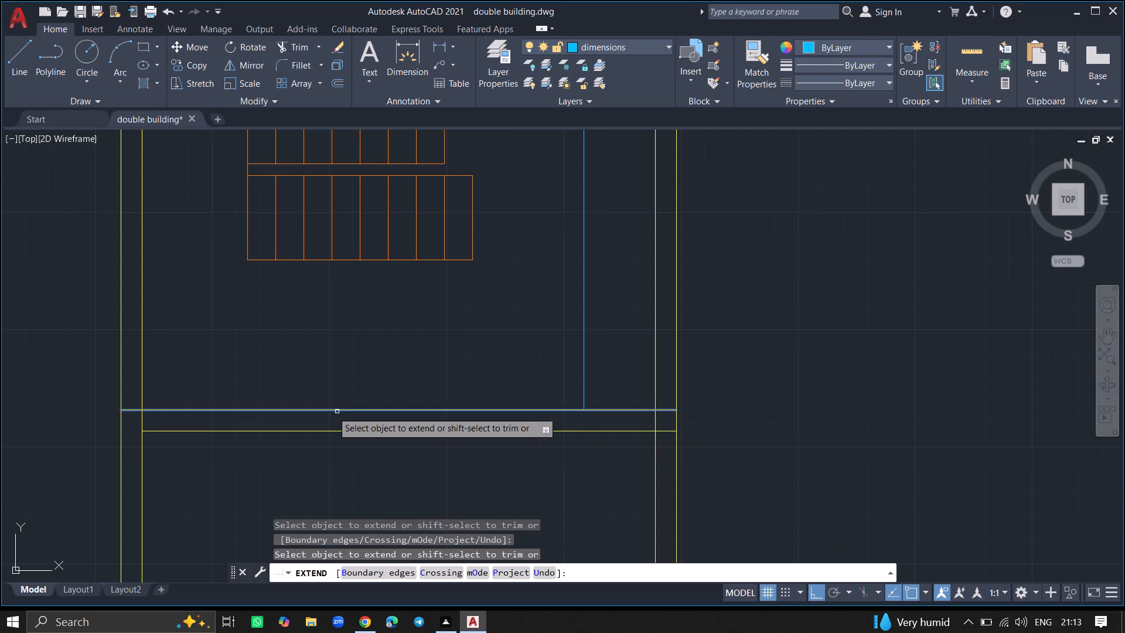
{"action": "left_click", "coordinate": [158, 411]}
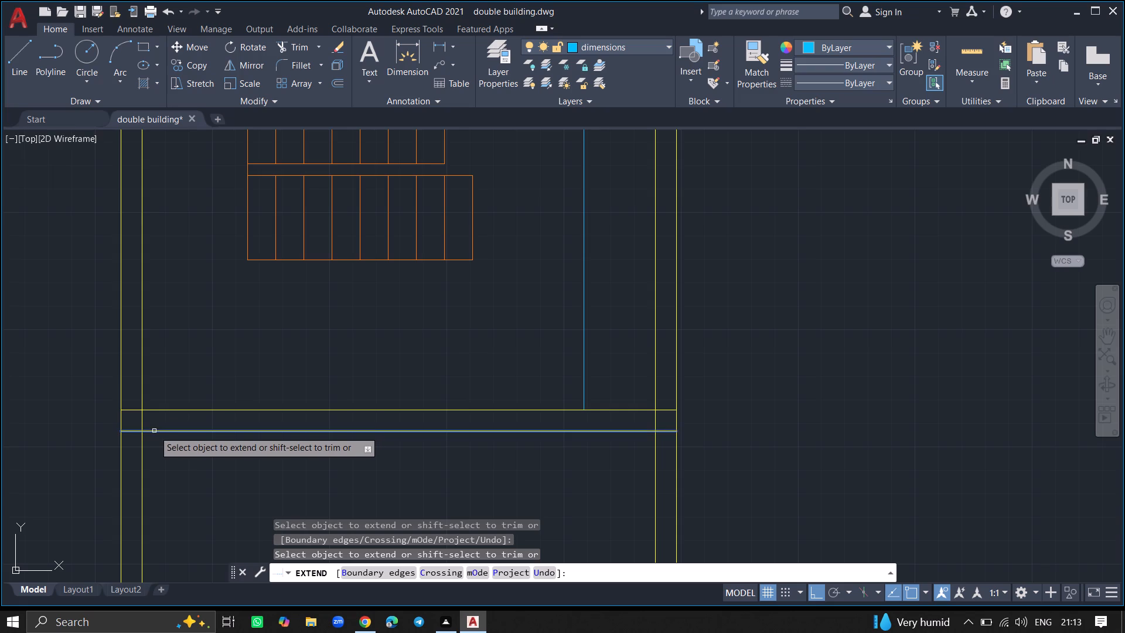
{"action": "left_click_drag", "start_coordinate": [154, 431], "coordinate": [225, 471]}
{"action": "key", "text": "Return"}
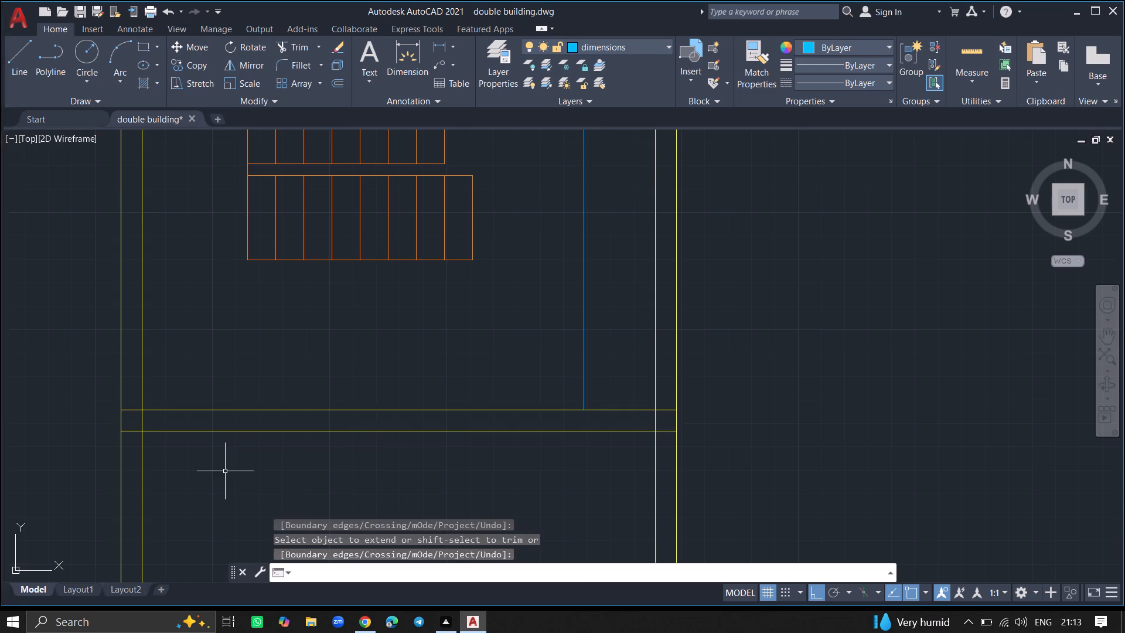
Delete the 12' vertical guide line to the right of the staircase.
{"action": "left_click", "coordinate": [584, 331]}
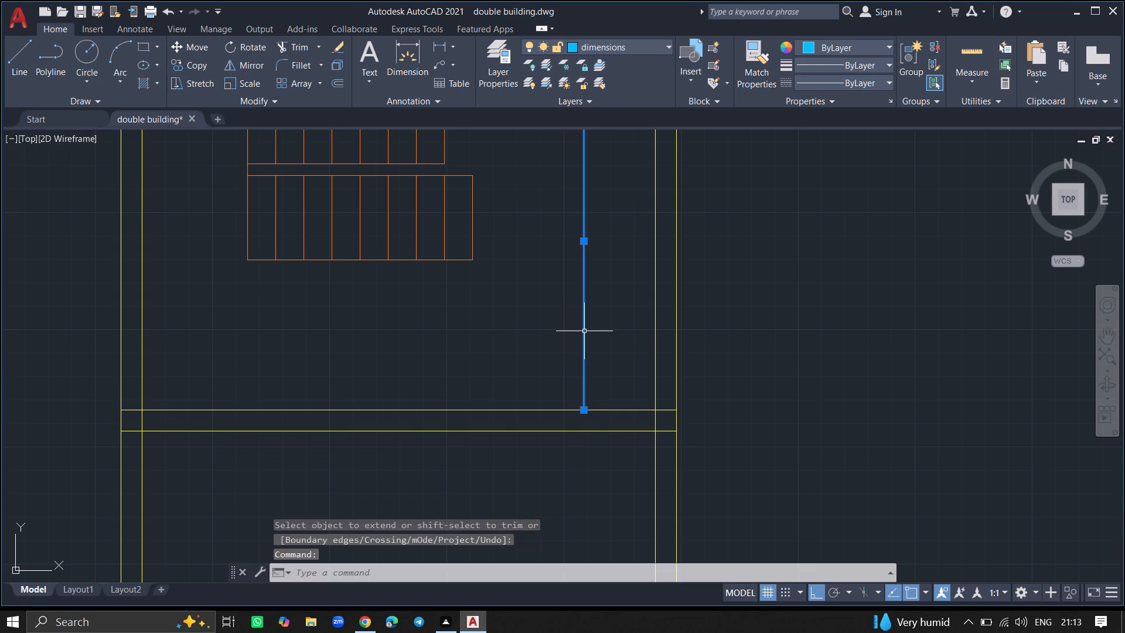
{"action": "key", "text": "Delete"}
Trim away both lines of the left and right side walls below the new bottom wall.
{"action": "scroll", "coordinate": [584, 331], "scroll_direction": "down", "scroll_amount": 2, "text": "ctrl"}
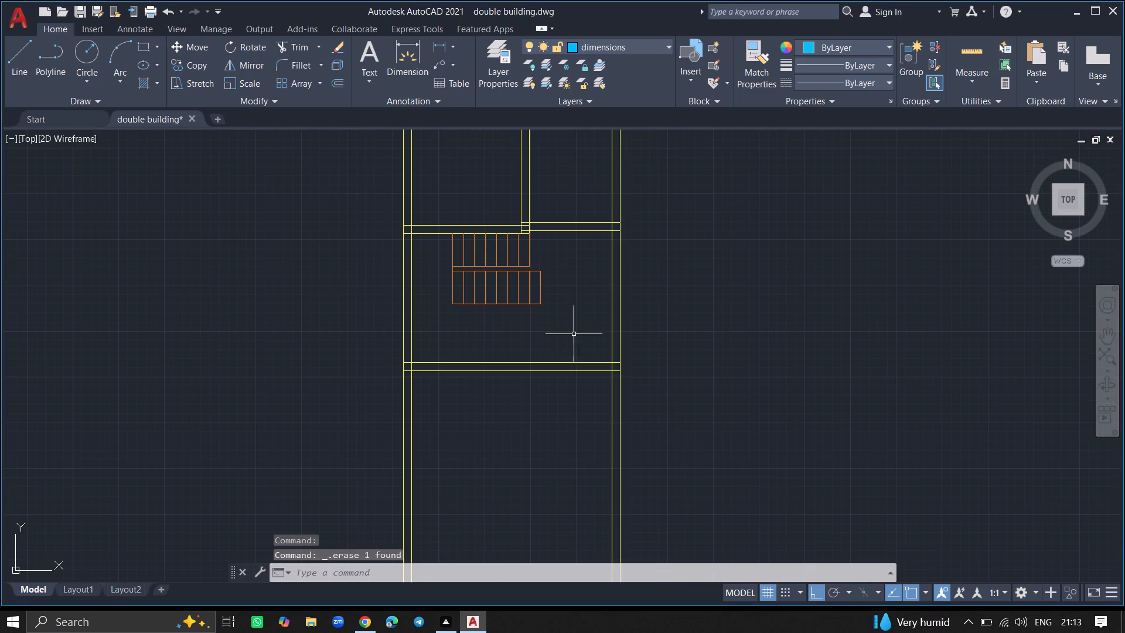
{"action": "type", "text": "TR"}
{"action": "key", "text": "Return"}
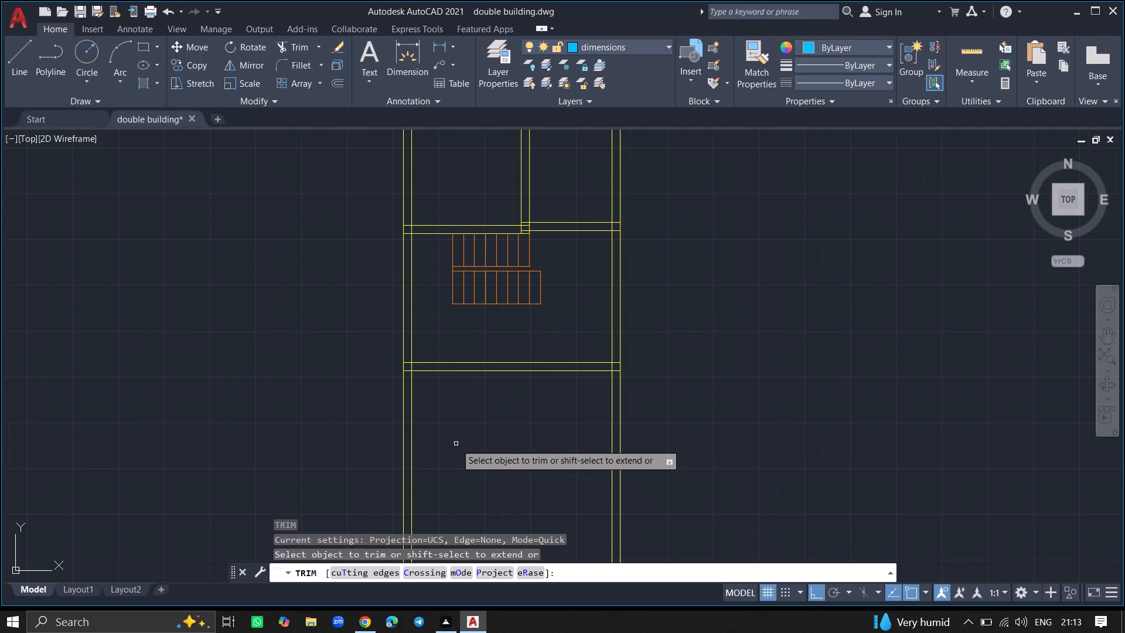
{"action": "left_click", "coordinate": [410, 456]}
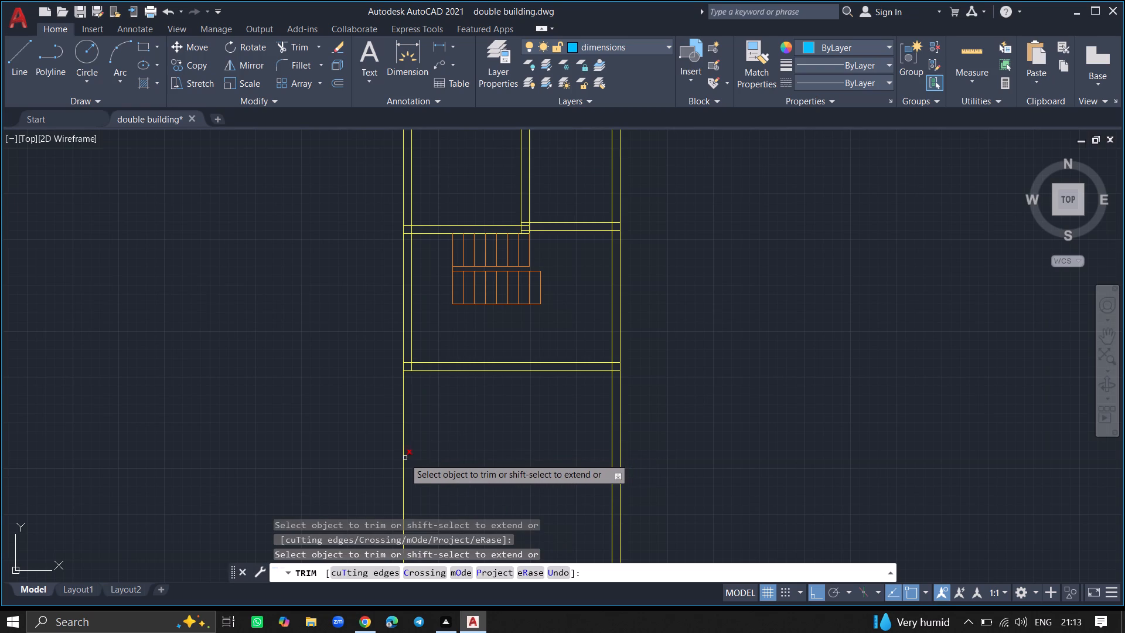
{"action": "left_click", "coordinate": [403, 458]}
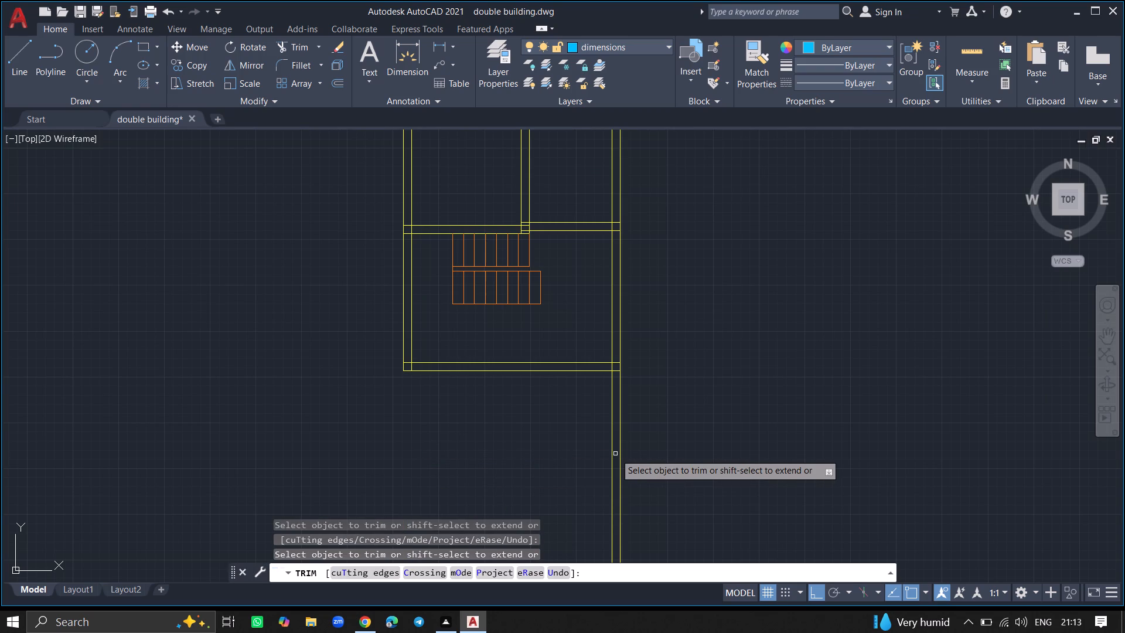
{"action": "left_click", "coordinate": [613, 454]}
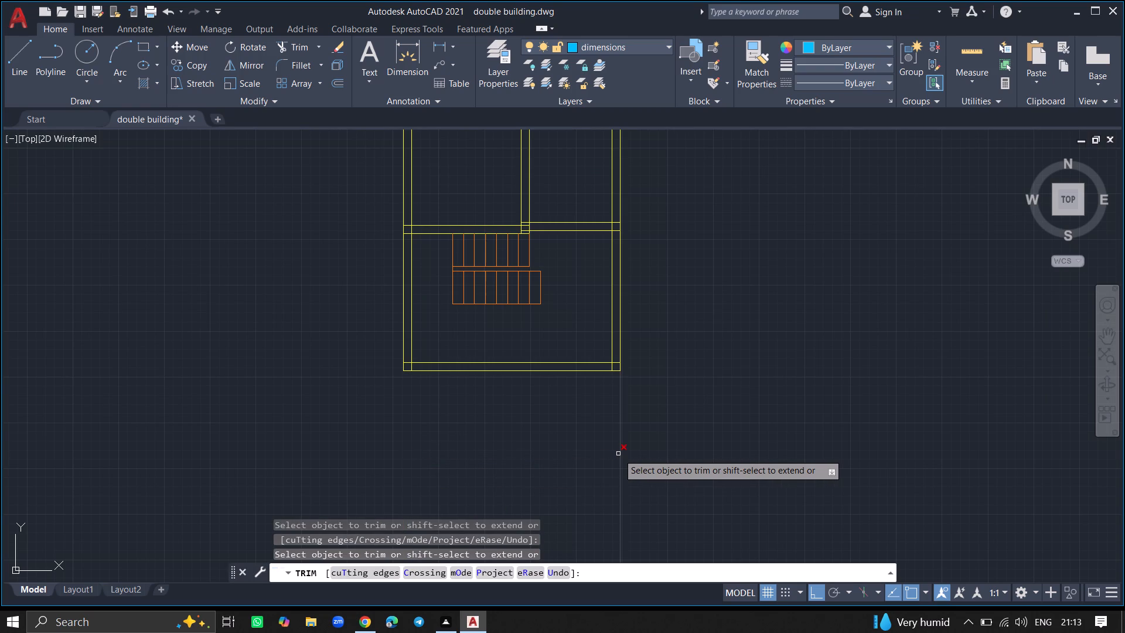
{"action": "left_click", "coordinate": [618, 454]}
{"action": "key", "text": "Return"}
Make the doors layer current.
{"action": "scroll", "coordinate": [618, 454], "scroll_direction": "down", "scroll_amount": 4, "text": "ctrl"}
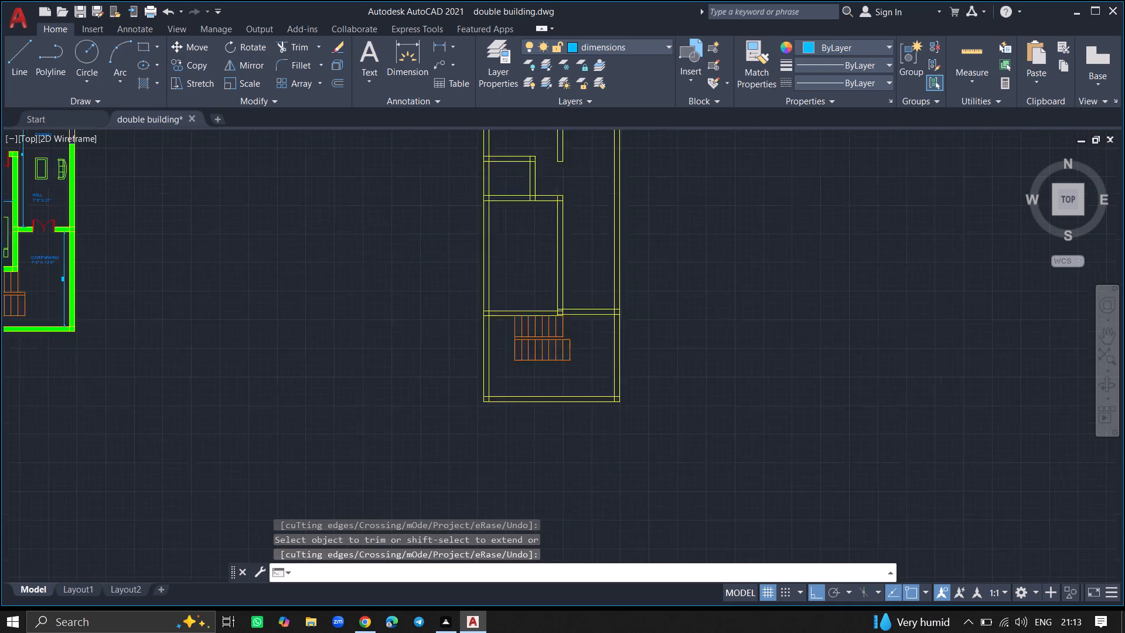
{"action": "scroll", "coordinate": [615, 423], "scroll_direction": "up", "scroll_amount": 3, "text": "ctrl"}
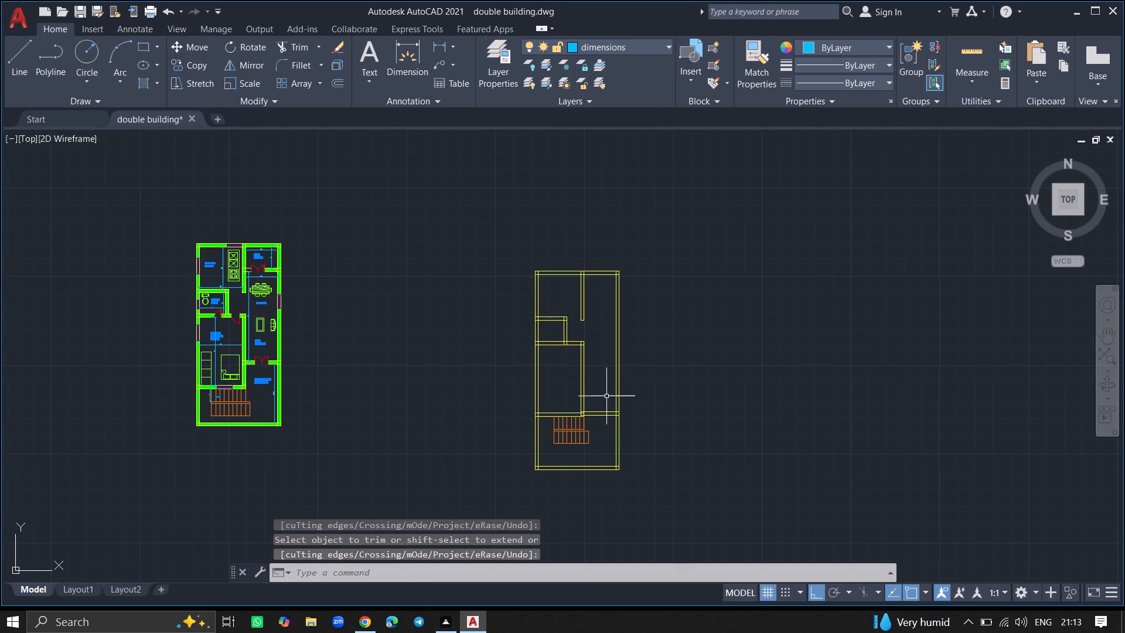
{"action": "scroll", "coordinate": [573, 312], "scroll_direction": "up", "scroll_amount": 2, "text": "ctrl"}
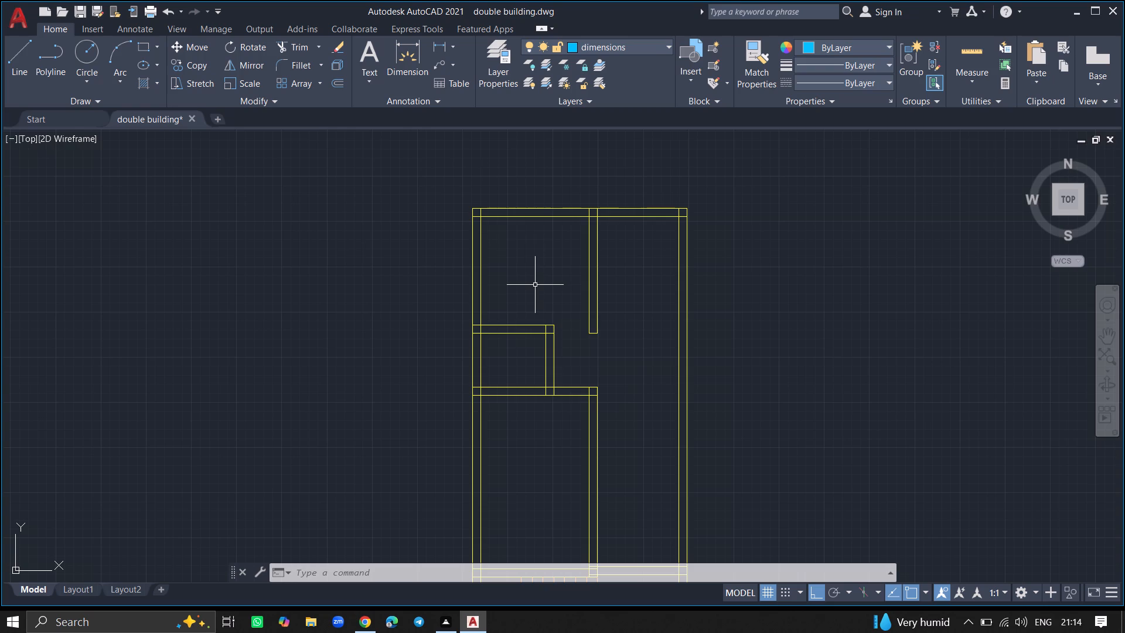
{"action": "double_click", "coordinate": [501, 81]}
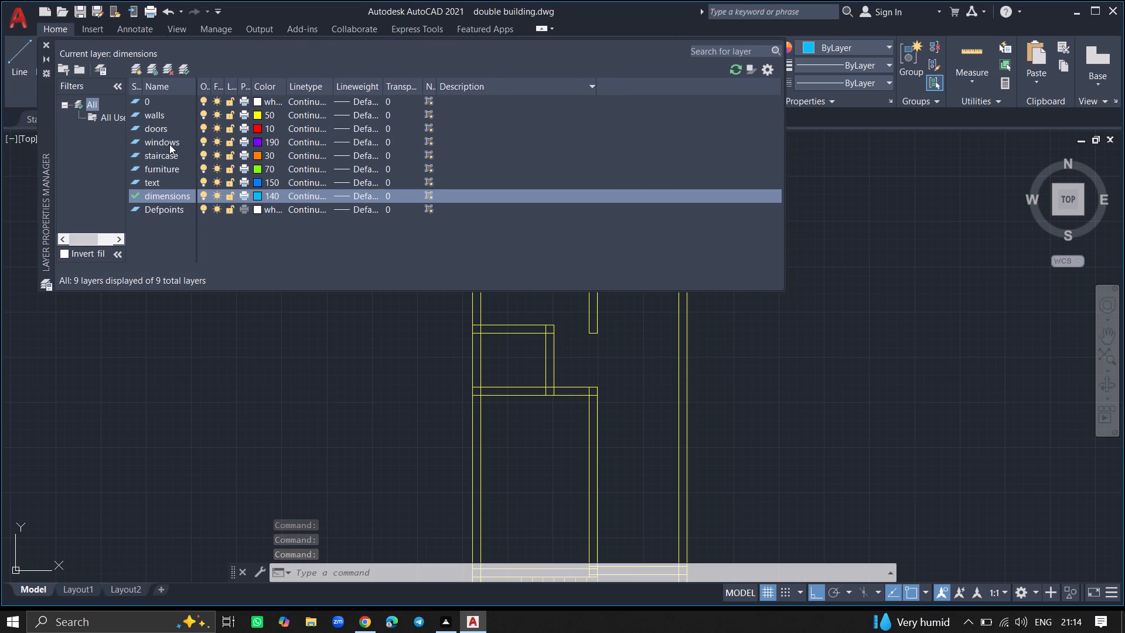
{"action": "double_click", "coordinate": [169, 127]}
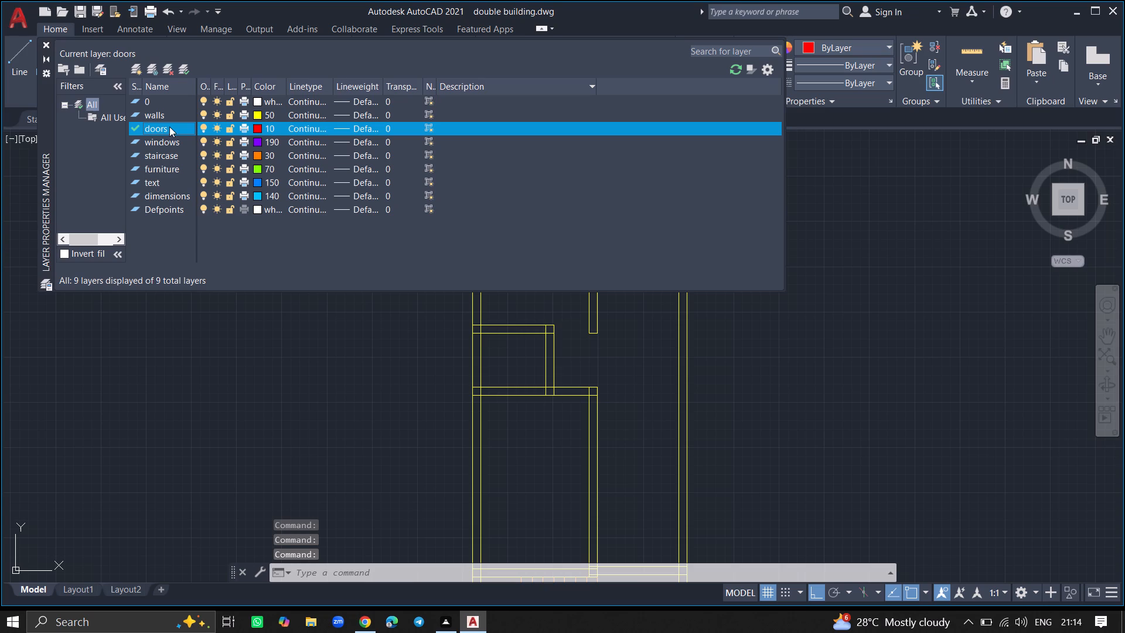
{"action": "left_click", "coordinate": [43, 44]}
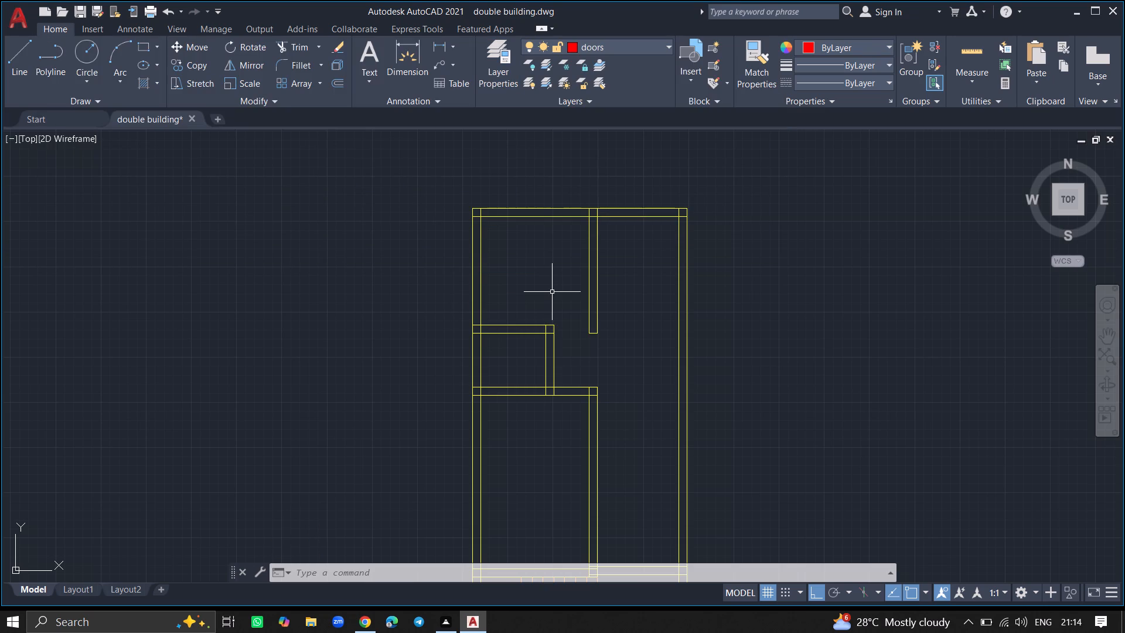
Insert the Door - Imperial block beside the second plan's right wall and select it.
{"action": "key", "text": "ctrl+3"}
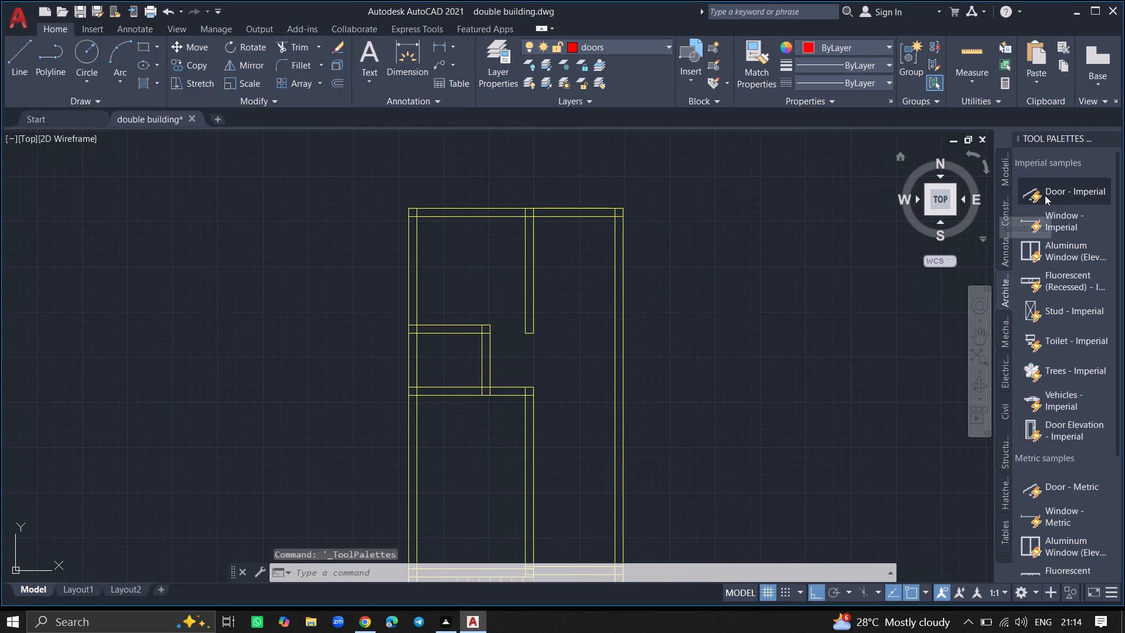
{"action": "left_click", "coordinate": [1045, 195]}
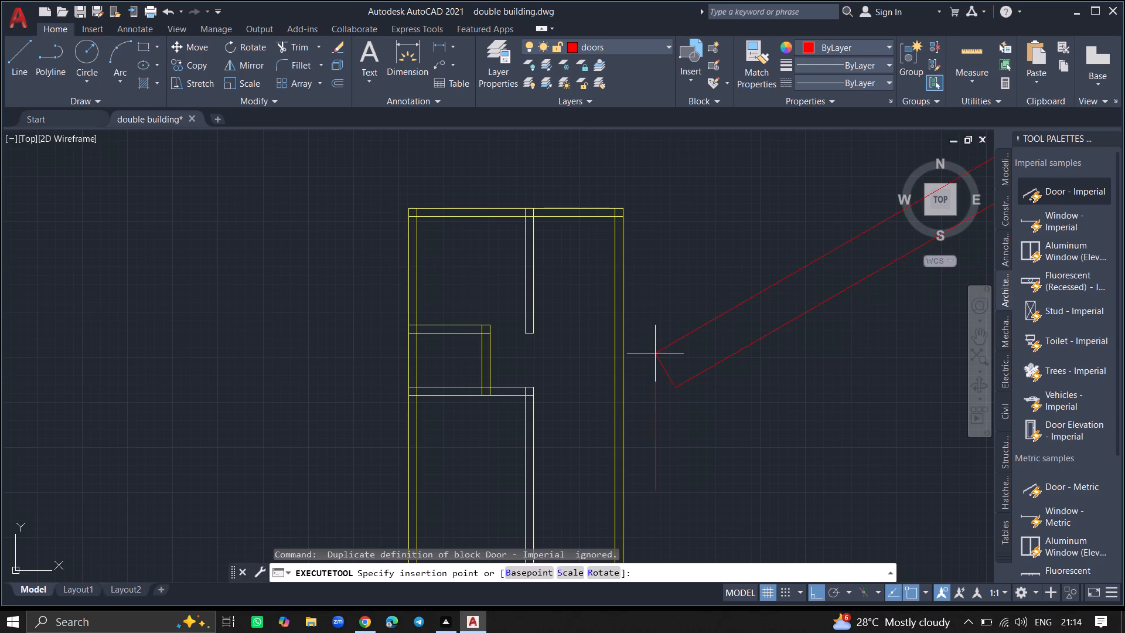
{"action": "left_click", "coordinate": [653, 354]}
{"action": "left_click", "coordinate": [653, 354]}
{"action": "left_click", "coordinate": [653, 354]}
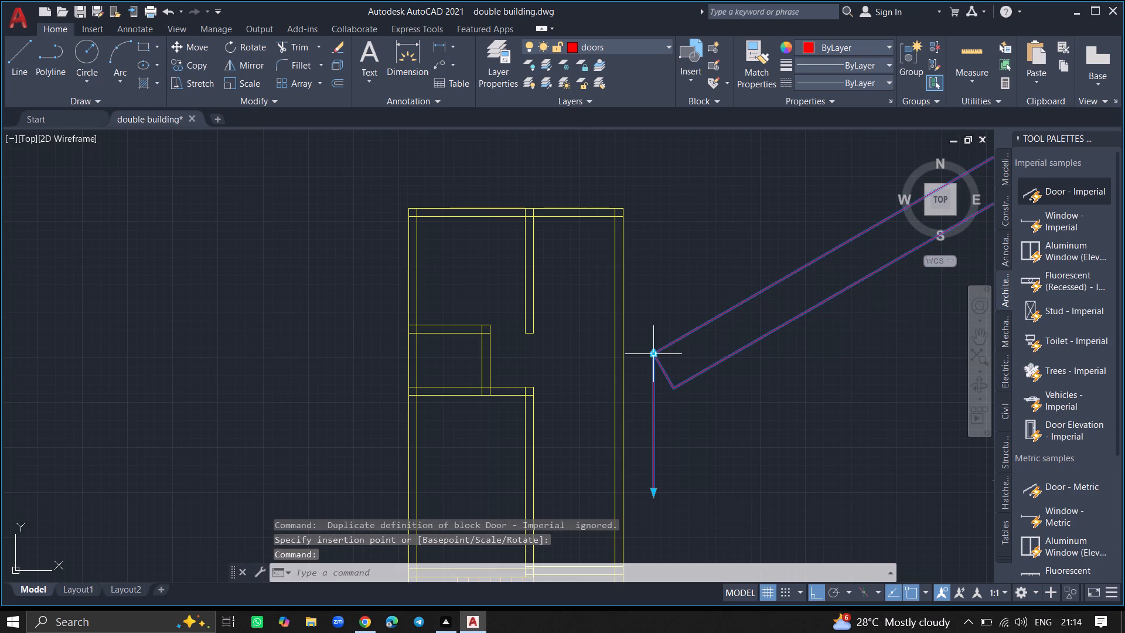
Set the inserted door's opening angle to Open 90º.
{"action": "scroll", "coordinate": [653, 354], "scroll_direction": "down", "scroll_amount": 3, "text": "ctrl"}
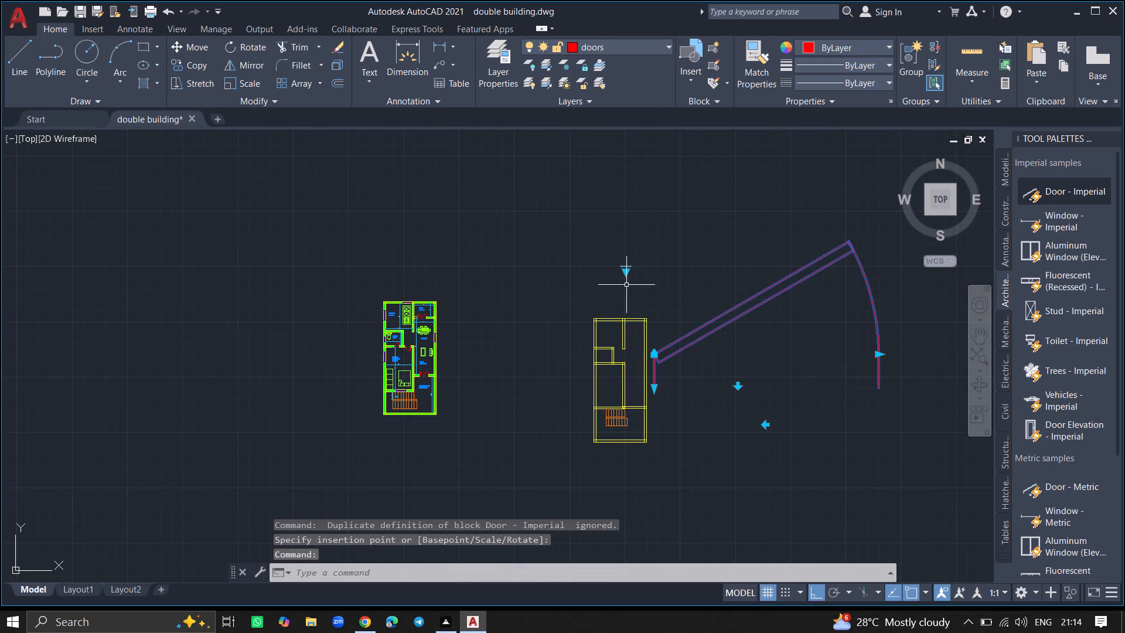
{"action": "left_click", "coordinate": [627, 271]}
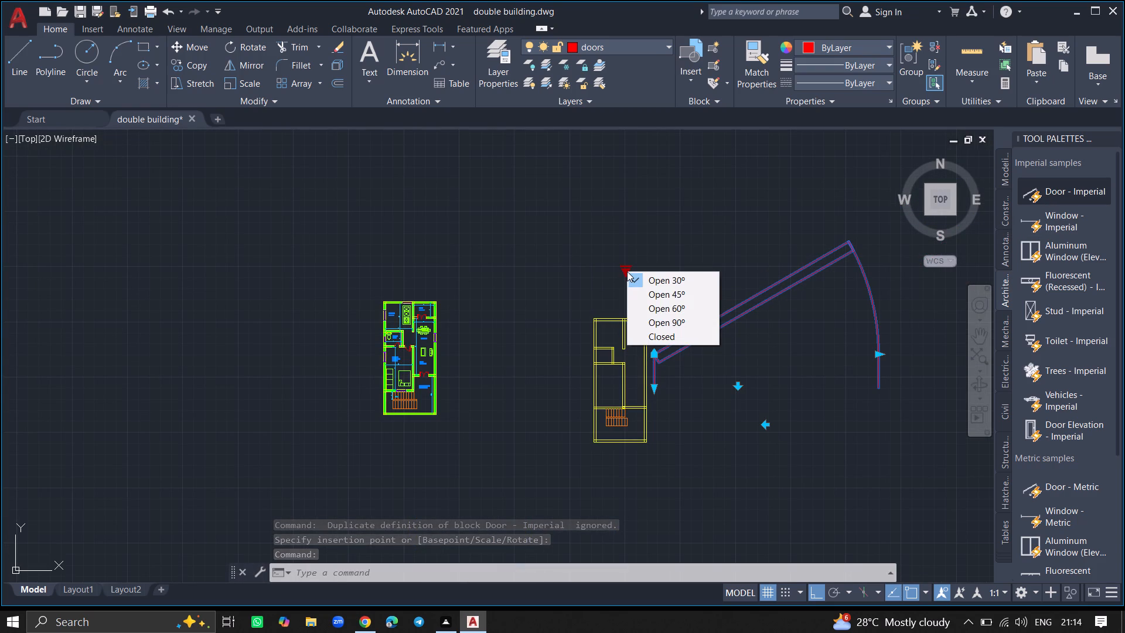
{"action": "left_click", "coordinate": [646, 321]}
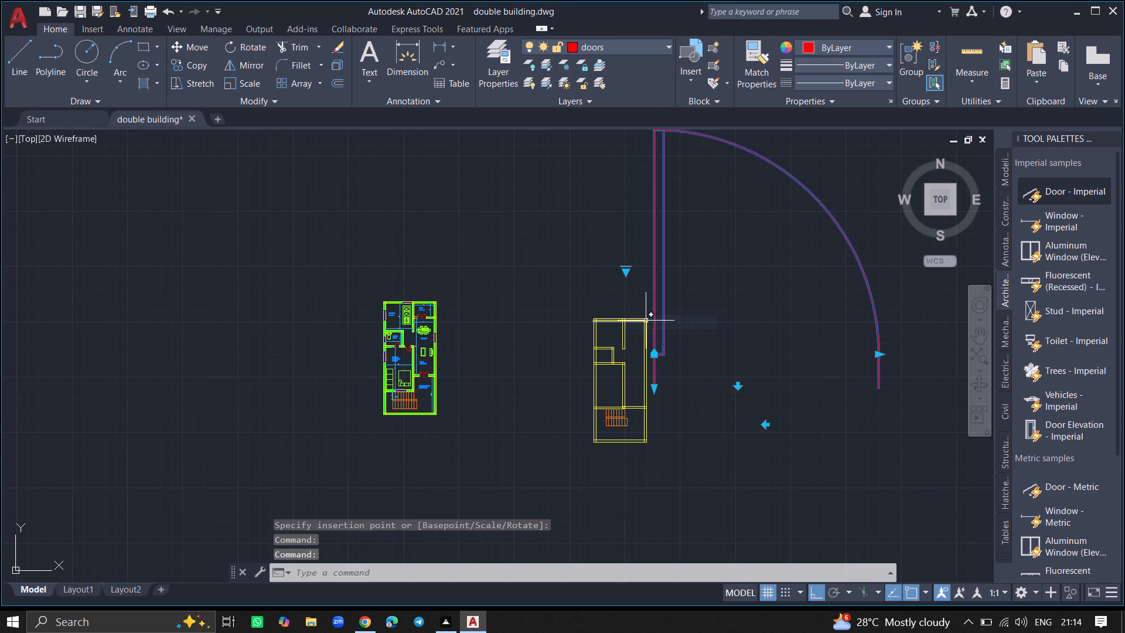
{"action": "key", "text": "Escape"}
Scale the door down freehand from a base point on its leaf to a fraction of its size.
{"action": "left_click", "coordinate": [655, 319]}
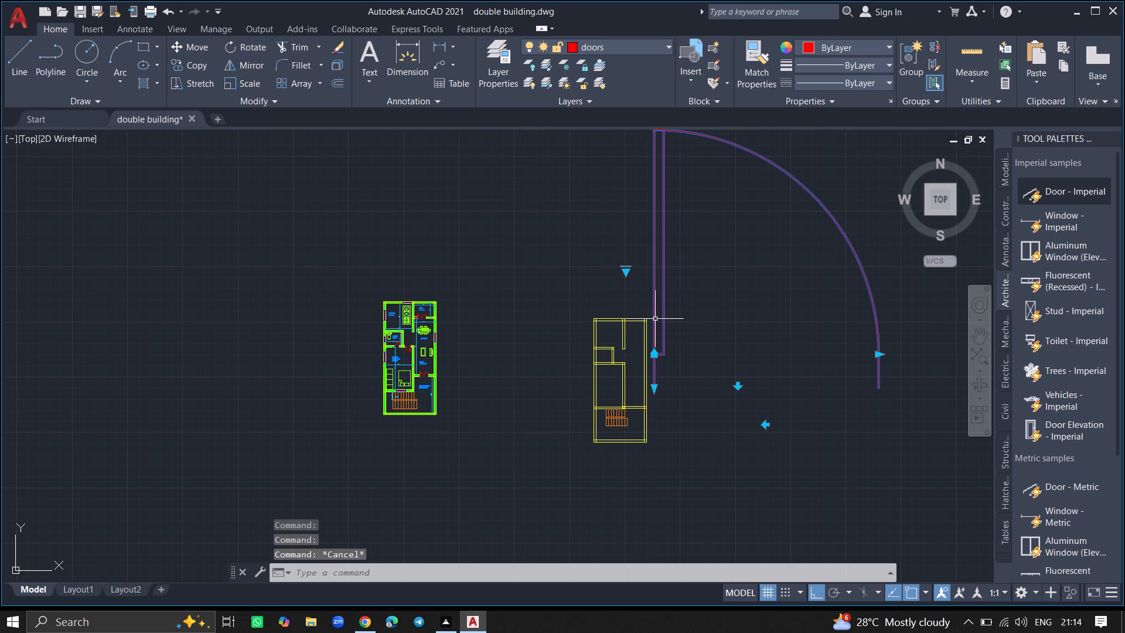
{"action": "type", "text": "SC"}
{"action": "key", "text": "Return"}
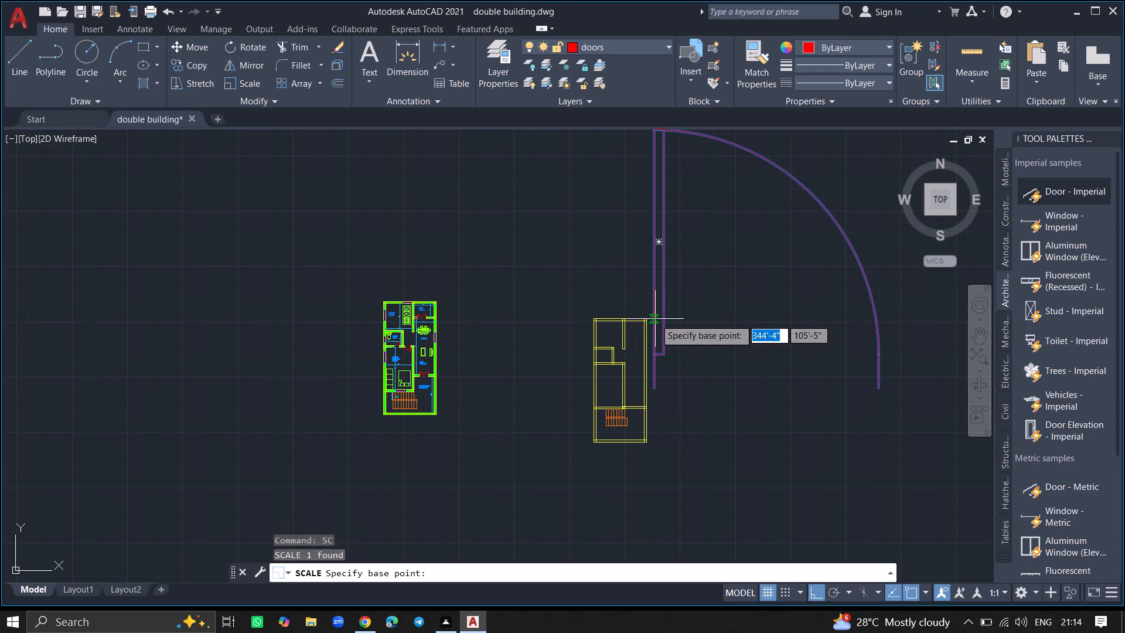
{"action": "left_click", "coordinate": [659, 236]}
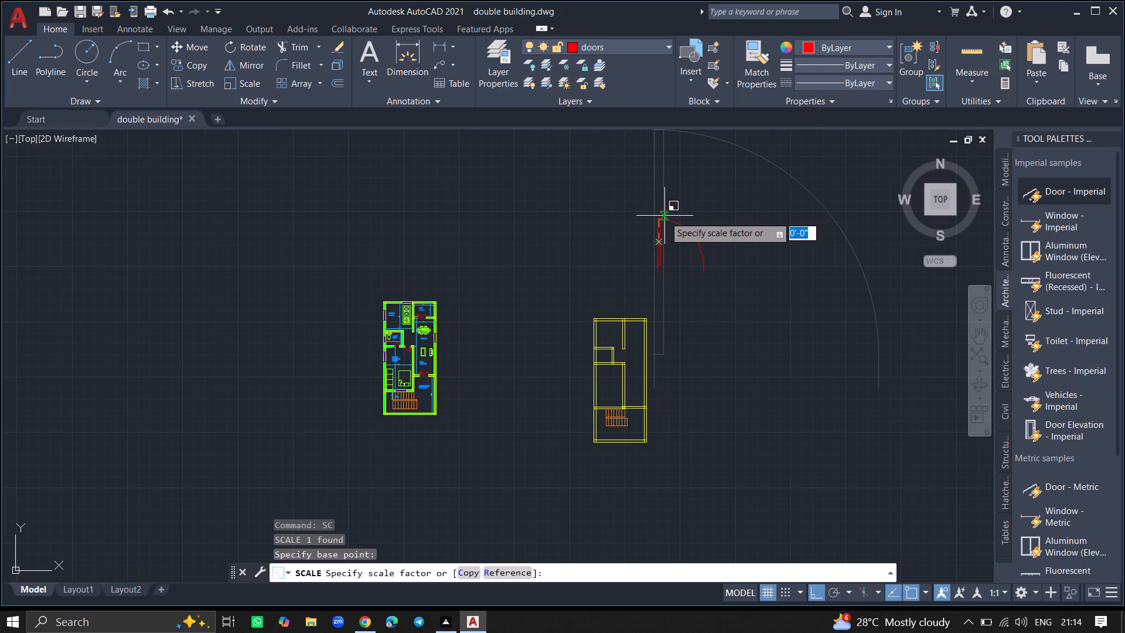
{"action": "left_click", "coordinate": [661, 220]}
Move the scaled door, with Ortho off, by its leaf's upper end into the second plan's upper-left room.
{"action": "left_click", "coordinate": [659, 226]}
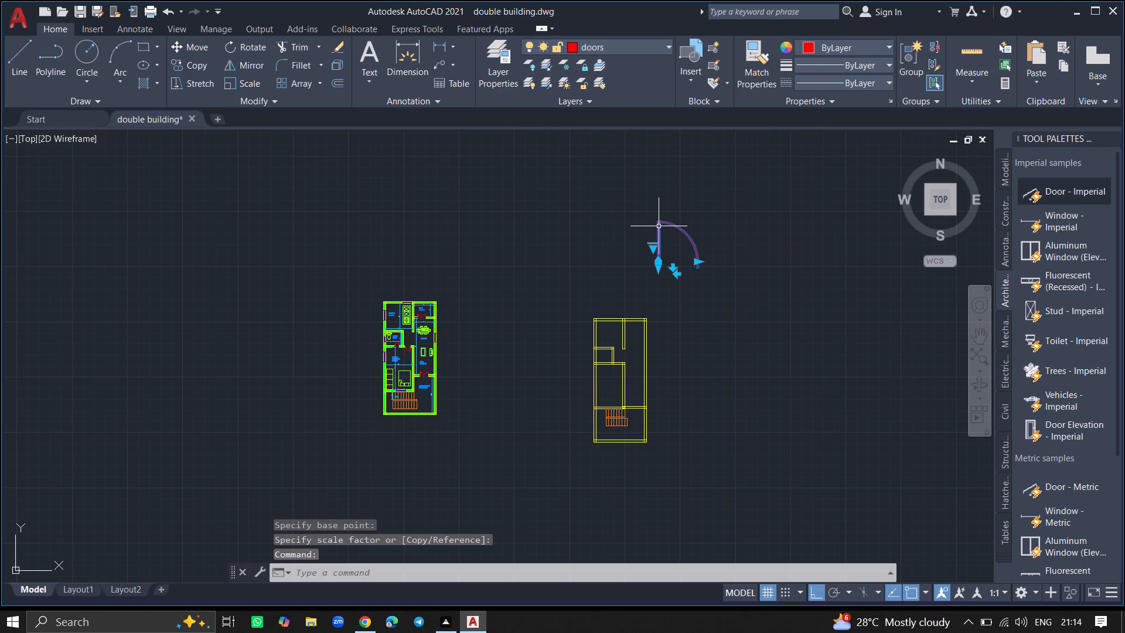
{"action": "type", "text": "MOVE"}
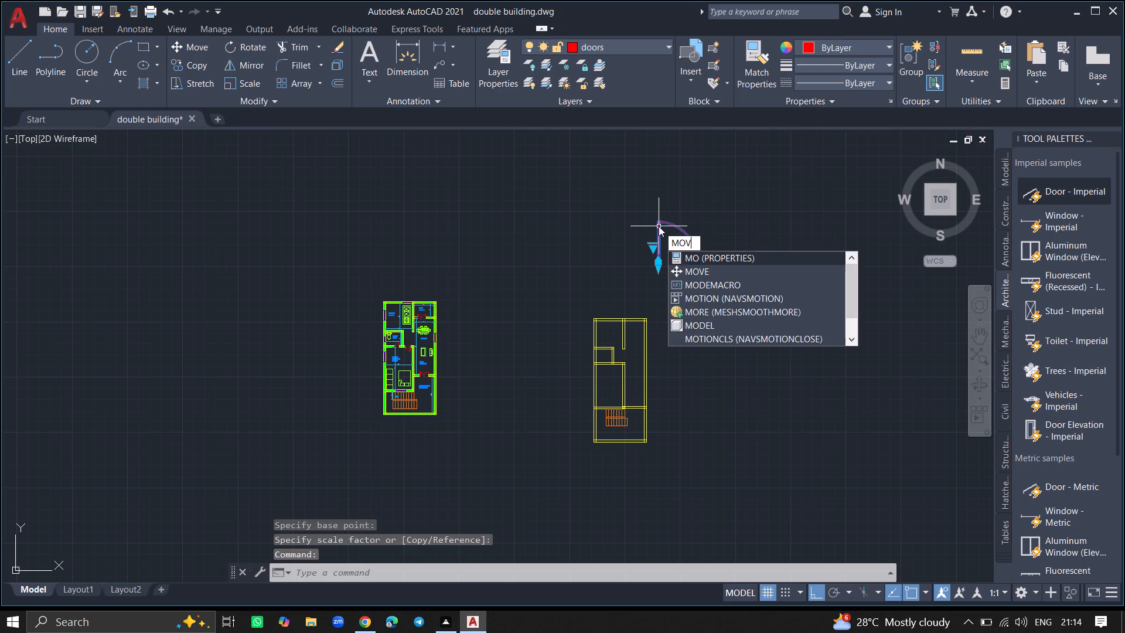
{"action": "key", "text": "Return"}
{"action": "left_click", "coordinate": [659, 226]}
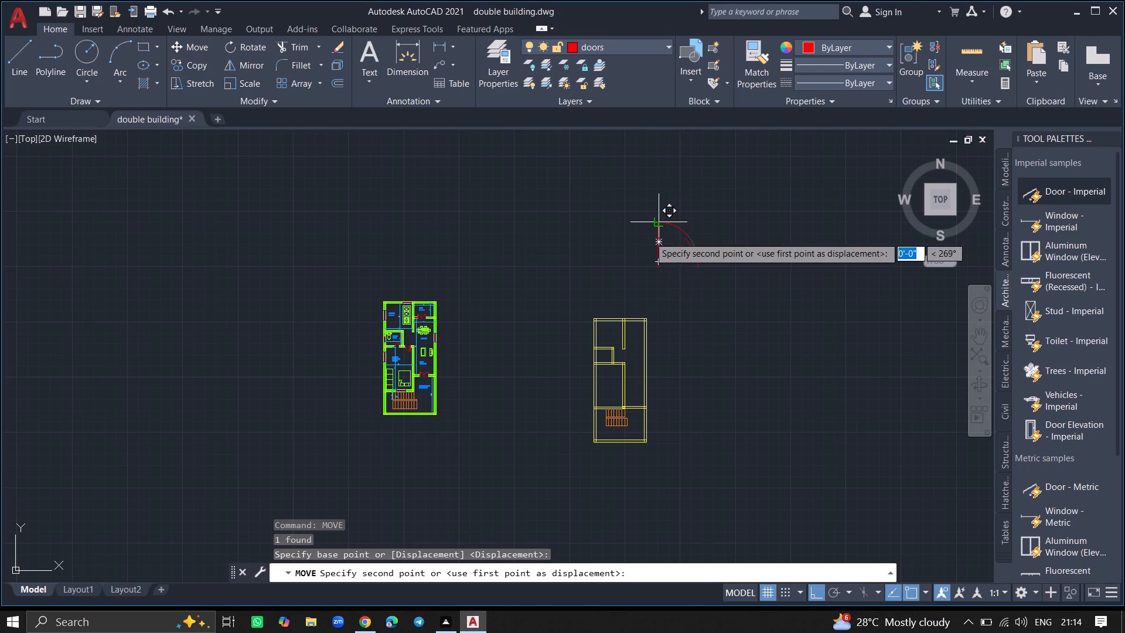
{"action": "key", "text": "F8"}
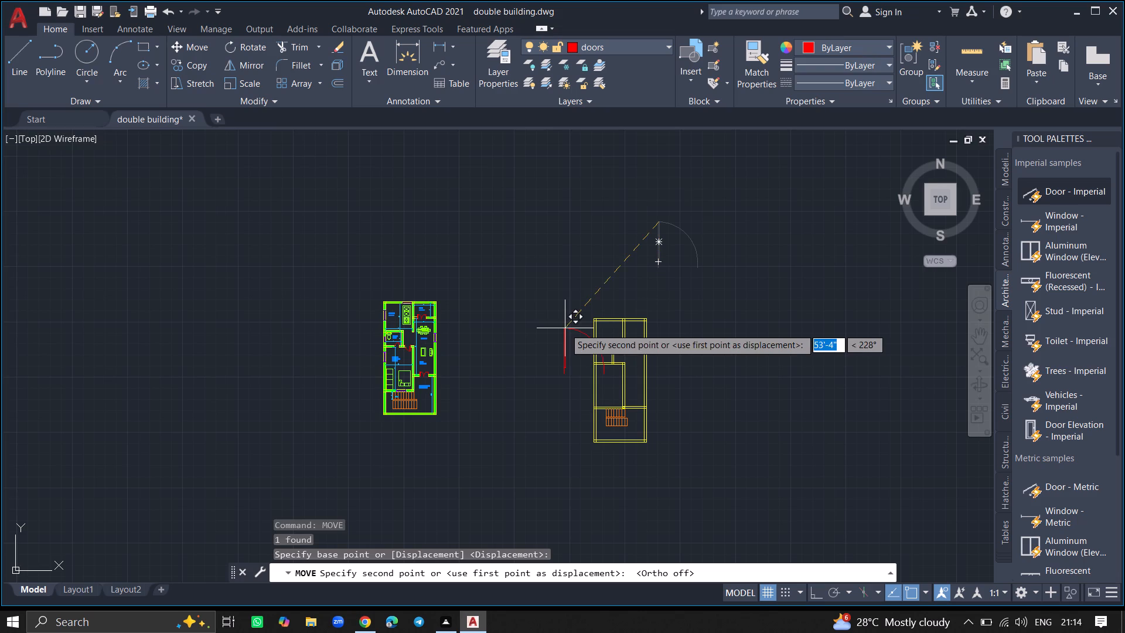
{"action": "scroll", "coordinate": [587, 326], "scroll_direction": "up", "scroll_amount": 4, "text": "ctrl"}
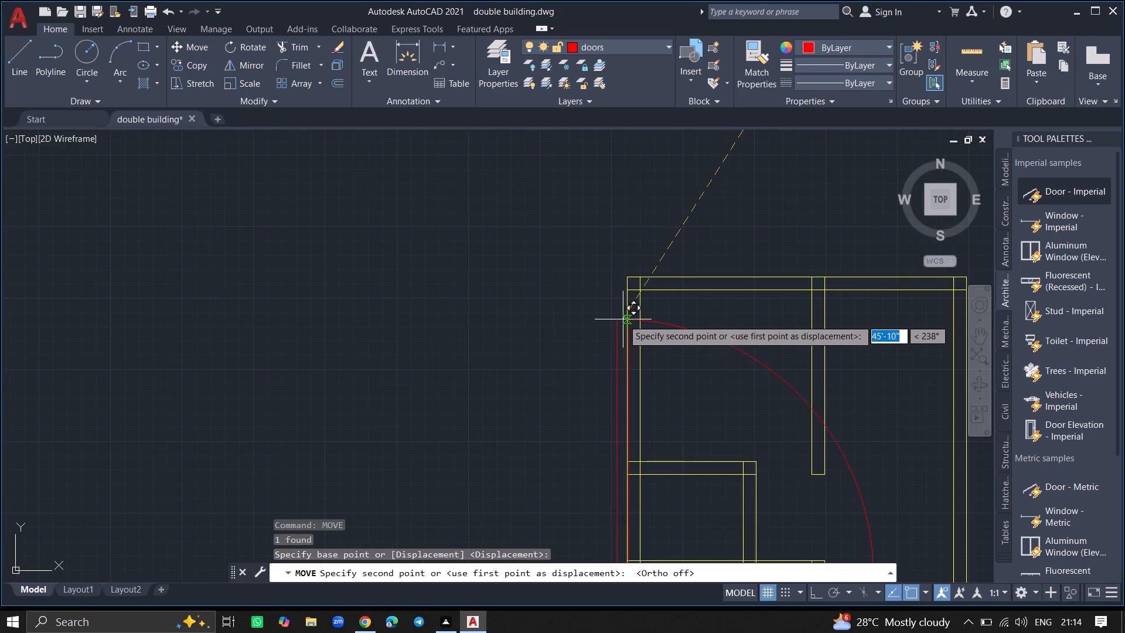
{"action": "left_click", "coordinate": [653, 319]}
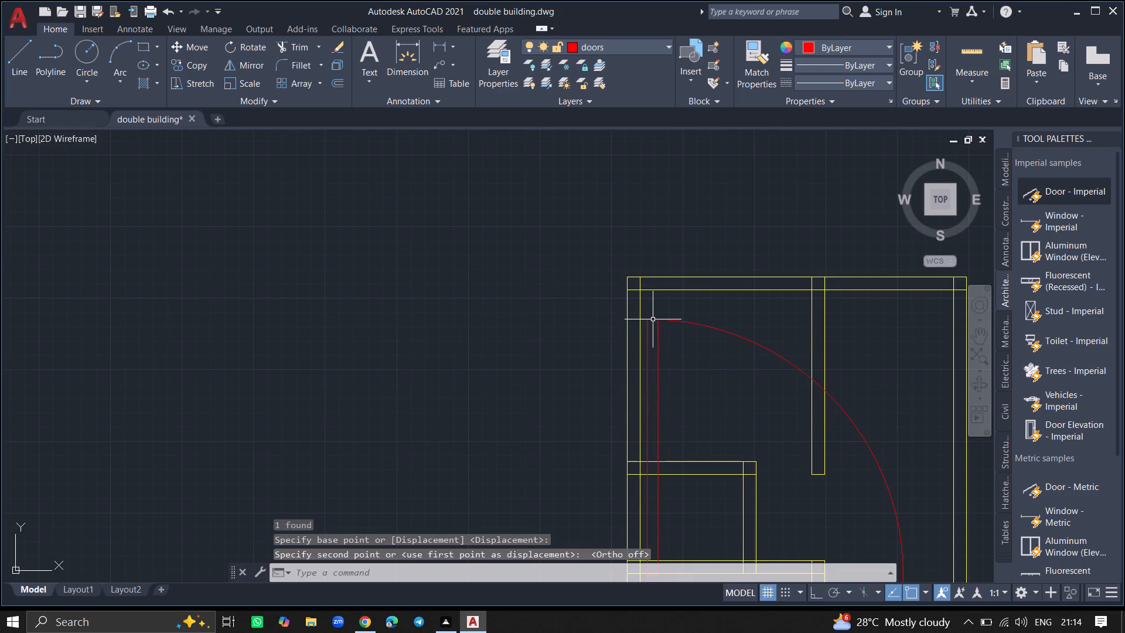
{"action": "scroll", "coordinate": [653, 319], "scroll_direction": "down", "scroll_amount": 4, "text": "ctrl"}
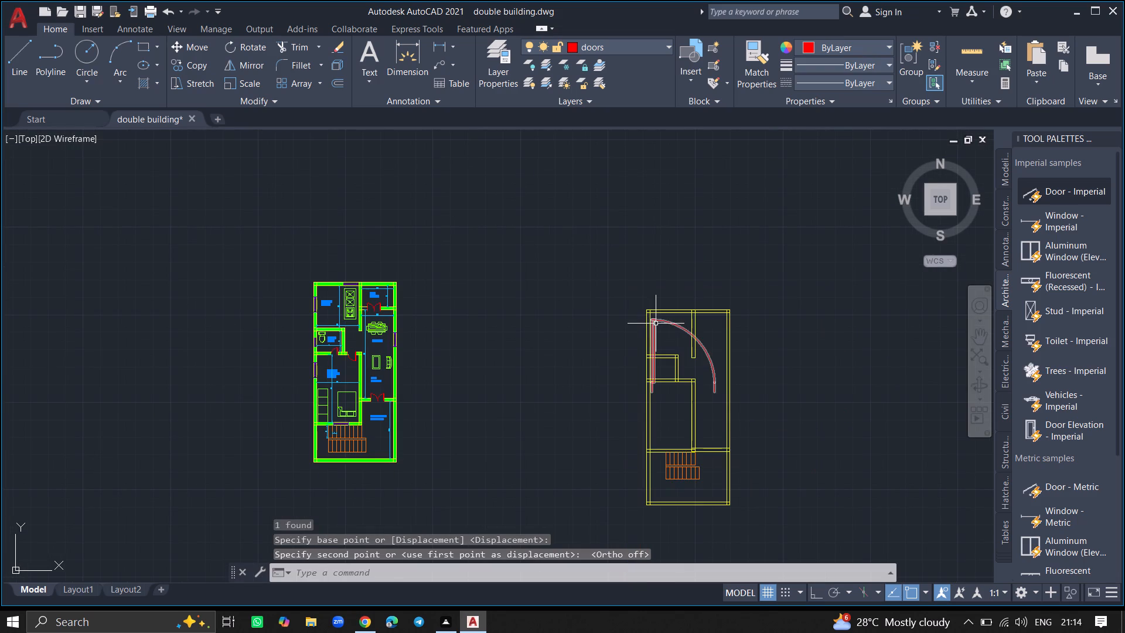
Scale the door in the second plan's upper-left room down freehand from a base point near its leaf's upper end.
{"action": "scroll", "coordinate": [656, 324], "scroll_direction": "up", "scroll_amount": 1, "text": "ctrl"}
{"action": "left_click", "coordinate": [653, 324]}
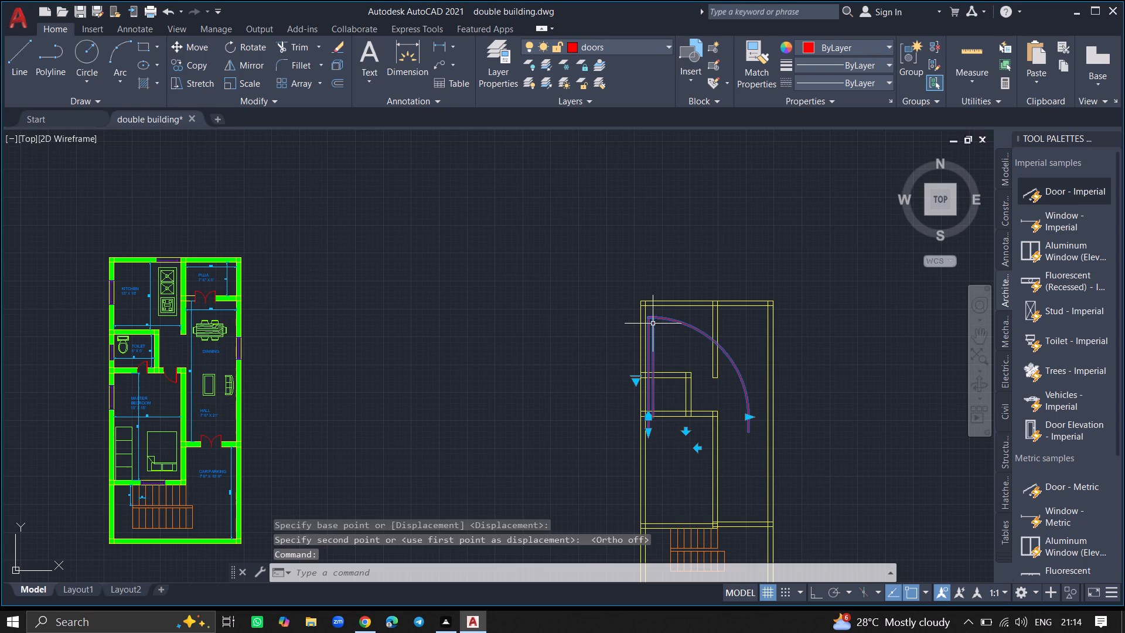
{"action": "scroll", "coordinate": [653, 324], "scroll_direction": "up", "scroll_amount": 4, "text": "ctrl"}
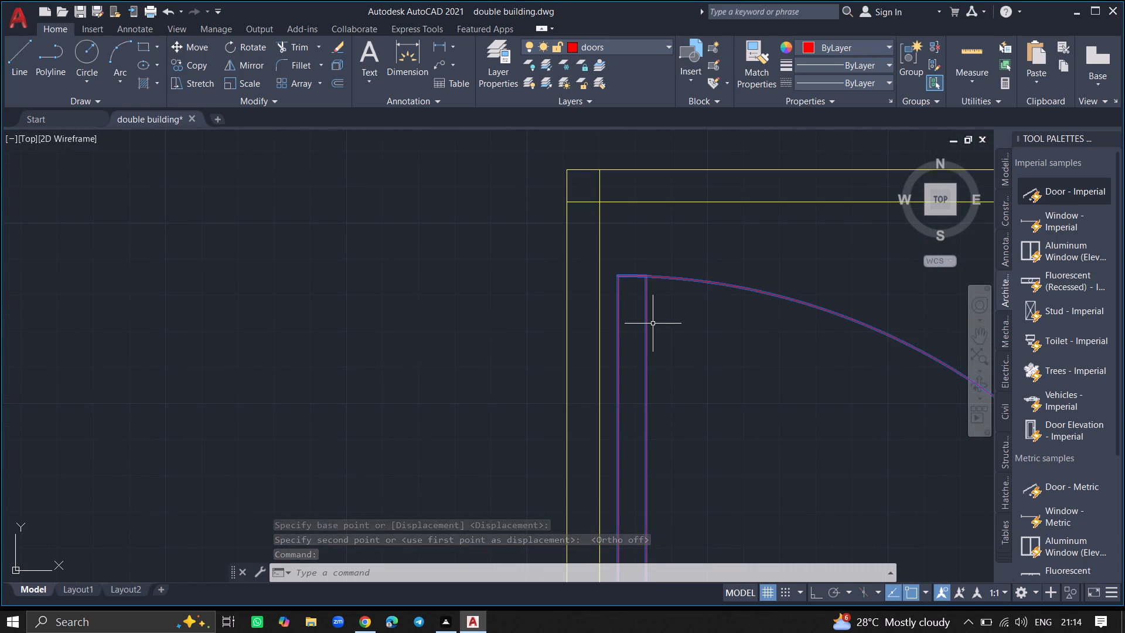
{"action": "type", "text": "SC"}
{"action": "key", "text": "Return"}
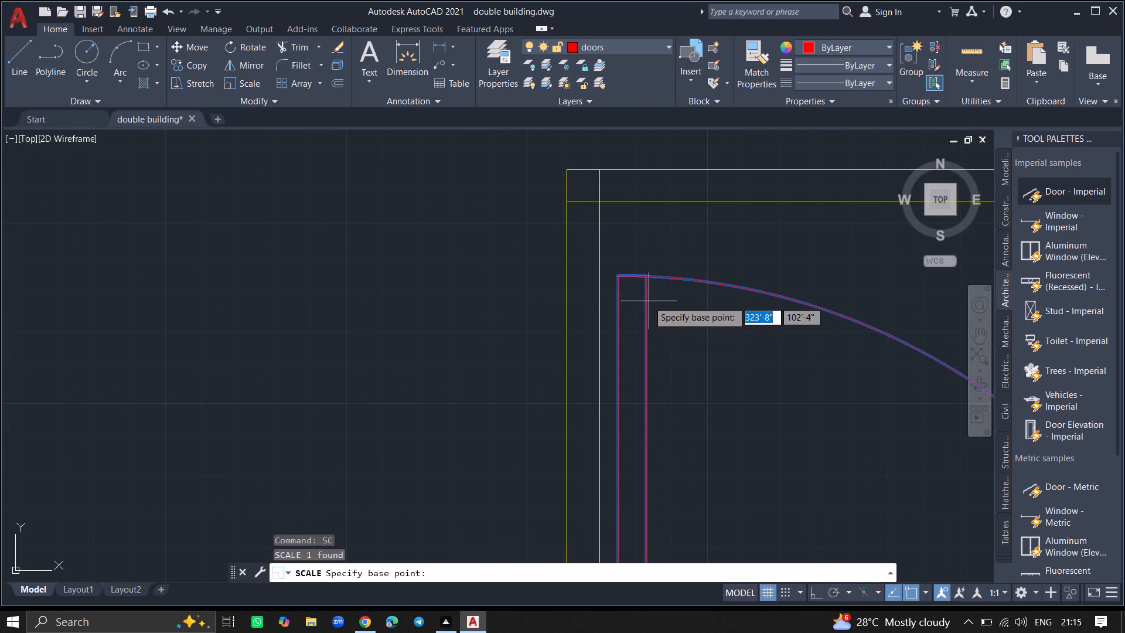
{"action": "left_click", "coordinate": [646, 300]}
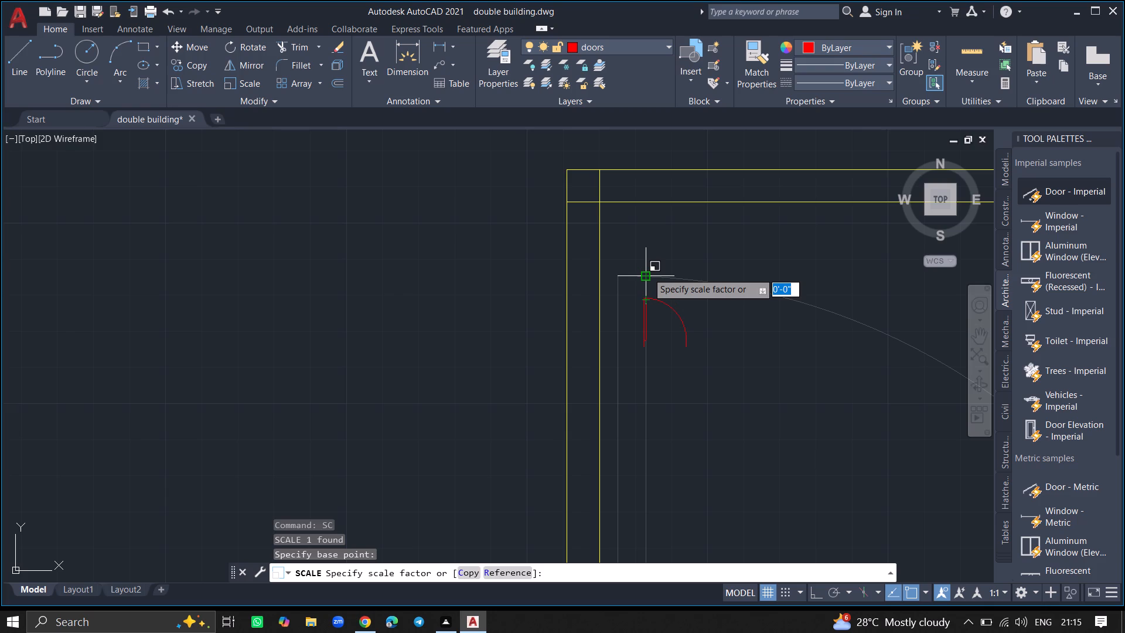
{"action": "left_click", "coordinate": [647, 264]}
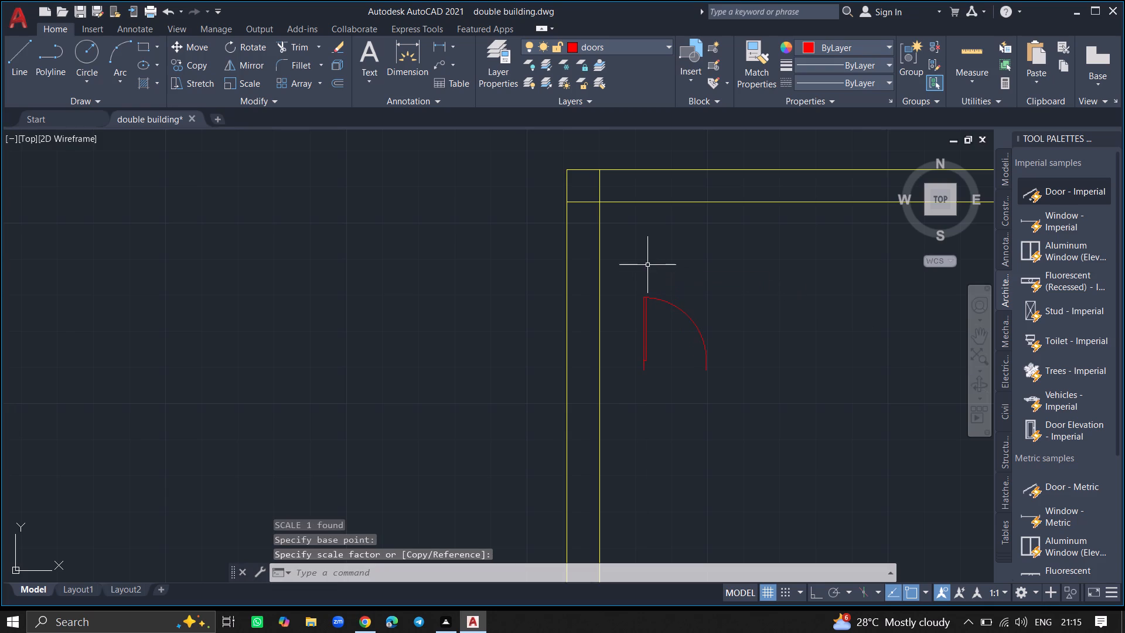
Move the reduced door by its leaf's upper end into the small room below the upper-left room.
{"action": "left_click", "coordinate": [643, 300]}
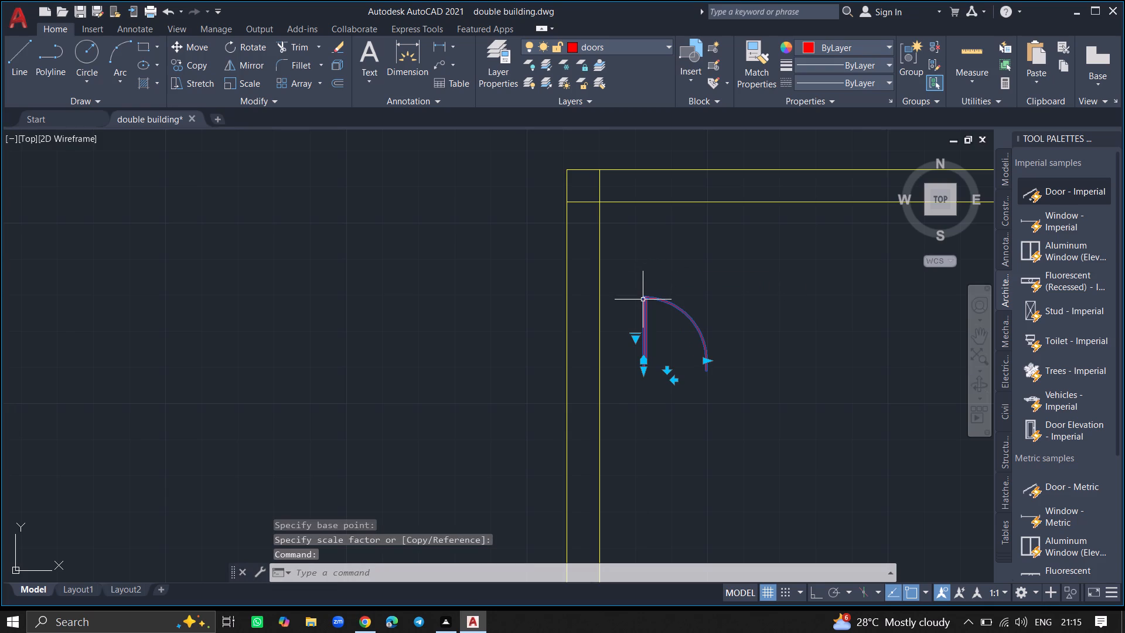
{"action": "type", "text": "MOVE"}
{"action": "key", "text": "Return"}
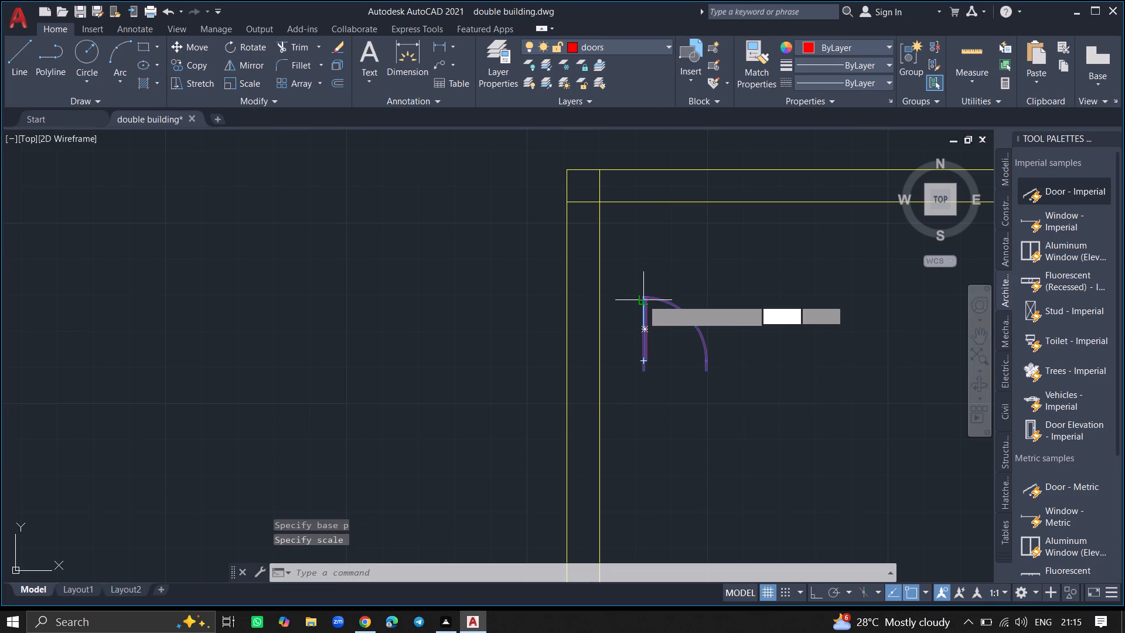
{"action": "left_click", "coordinate": [643, 300]}
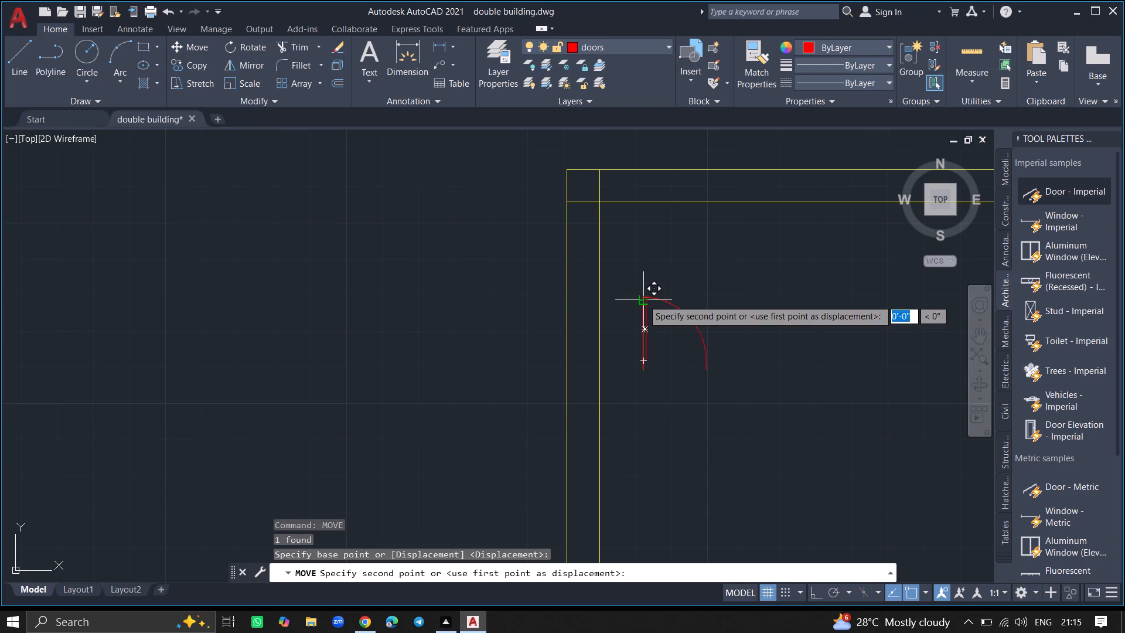
{"action": "scroll", "coordinate": [644, 365], "scroll_direction": "down", "scroll_amount": 3, "text": "ctrl"}
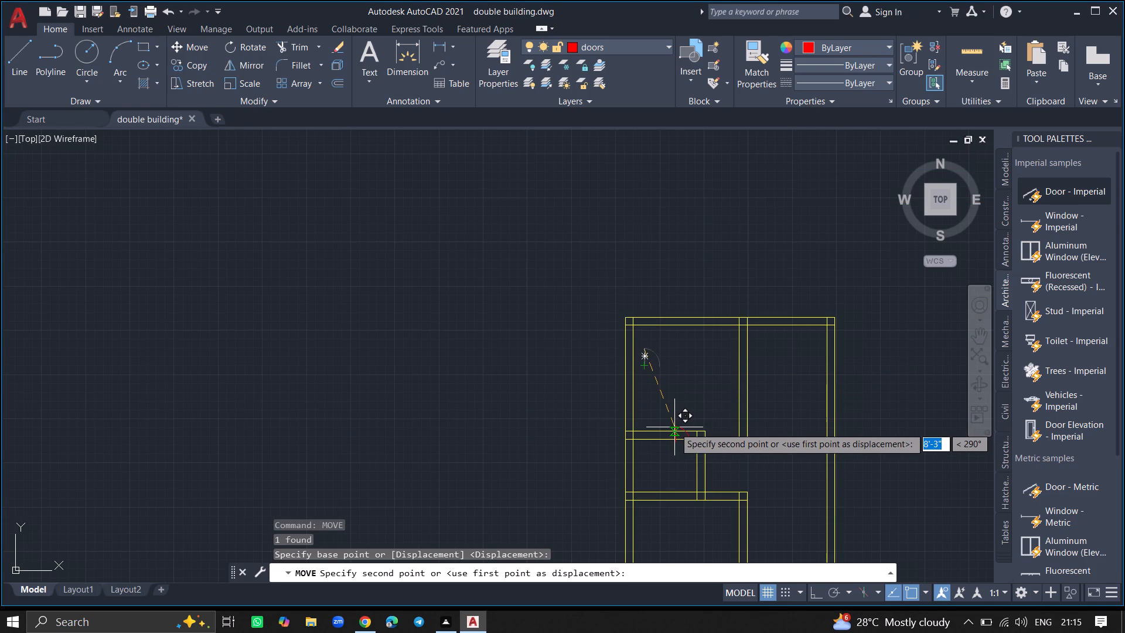
{"action": "left_click", "coordinate": [671, 468]}
{"action": "scroll", "coordinate": [671, 468], "scroll_direction": "up", "scroll_amount": 3, "text": "ctrl"}
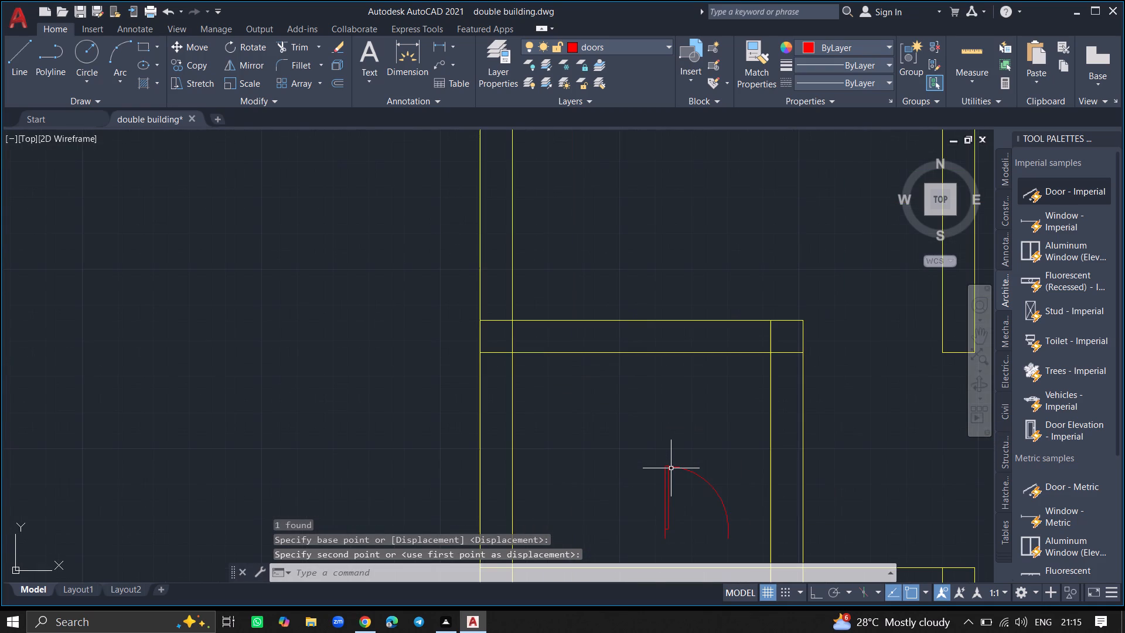
Mirror the door about the vertical line through its leaf and erase the source object.
{"action": "left_click", "coordinate": [667, 469]}
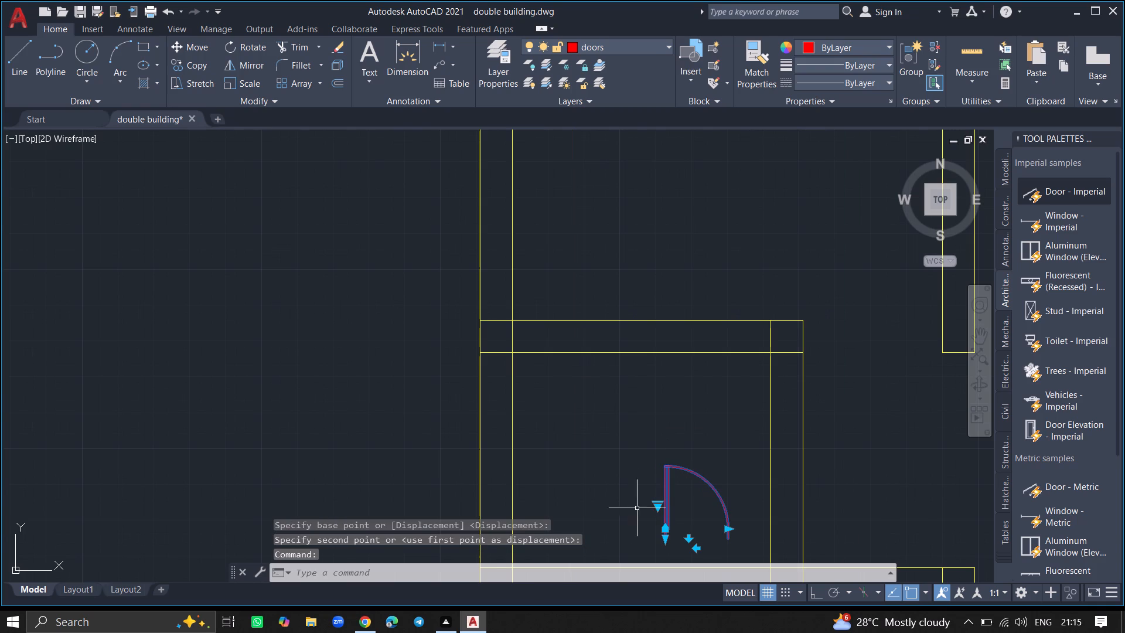
{"action": "type", "text": "MIRR"}
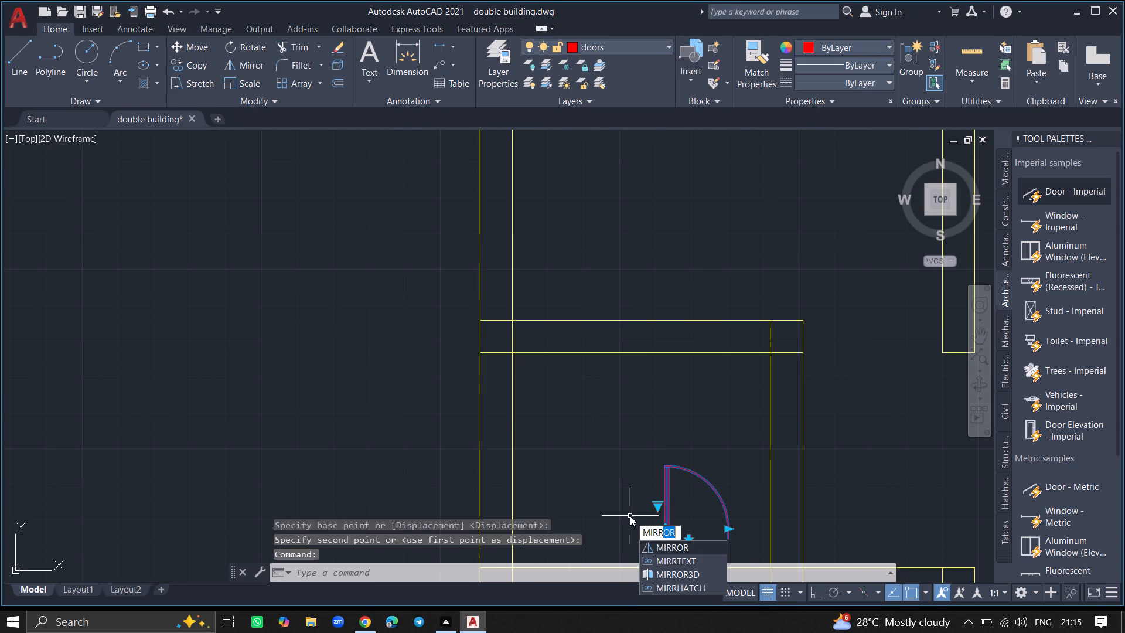
{"action": "left_click", "coordinate": [677, 545]}
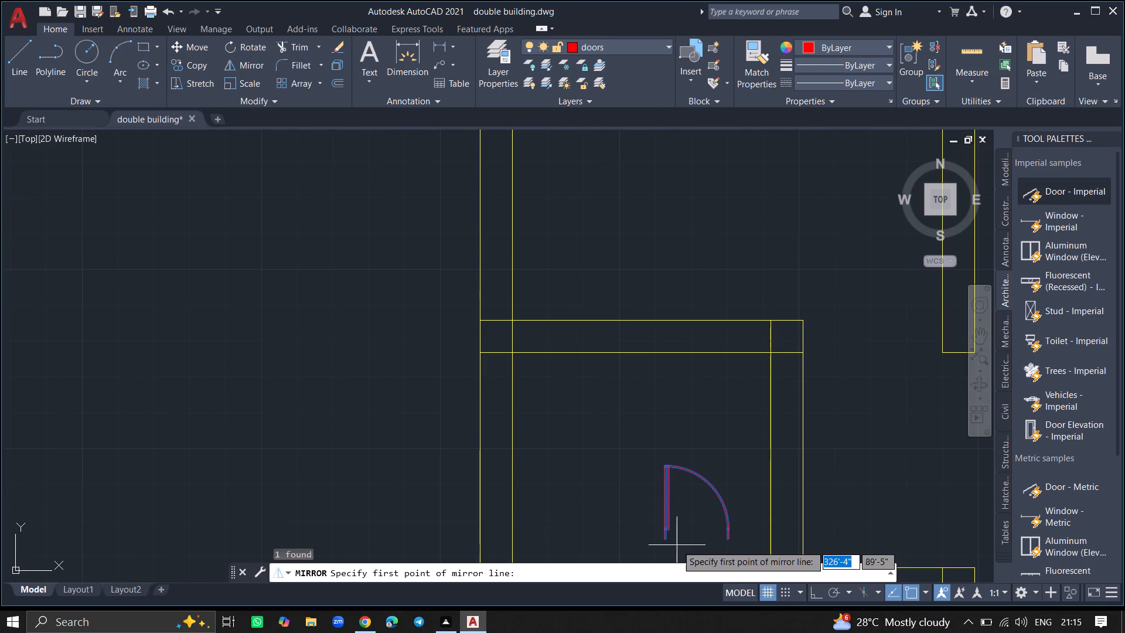
{"action": "left_click", "coordinate": [667, 468]}
{"action": "scroll", "coordinate": [660, 534], "scroll_direction": "up", "scroll_amount": 1, "text": "ctrl"}
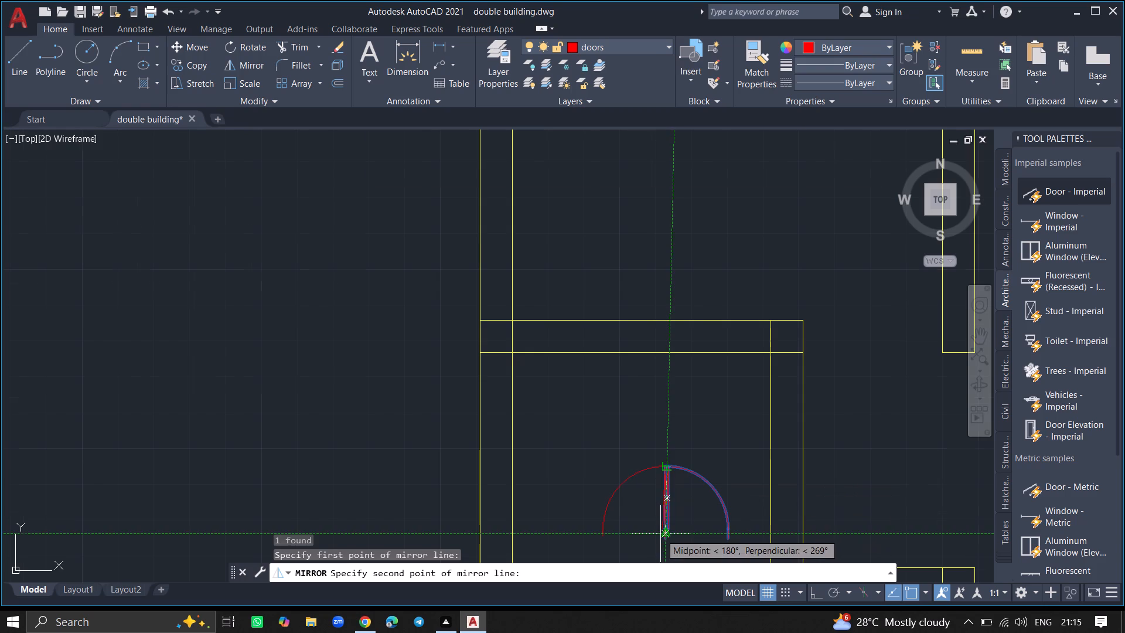
{"action": "scroll", "coordinate": [660, 534], "scroll_direction": "up", "scroll_amount": 2, "text": "ctrl"}
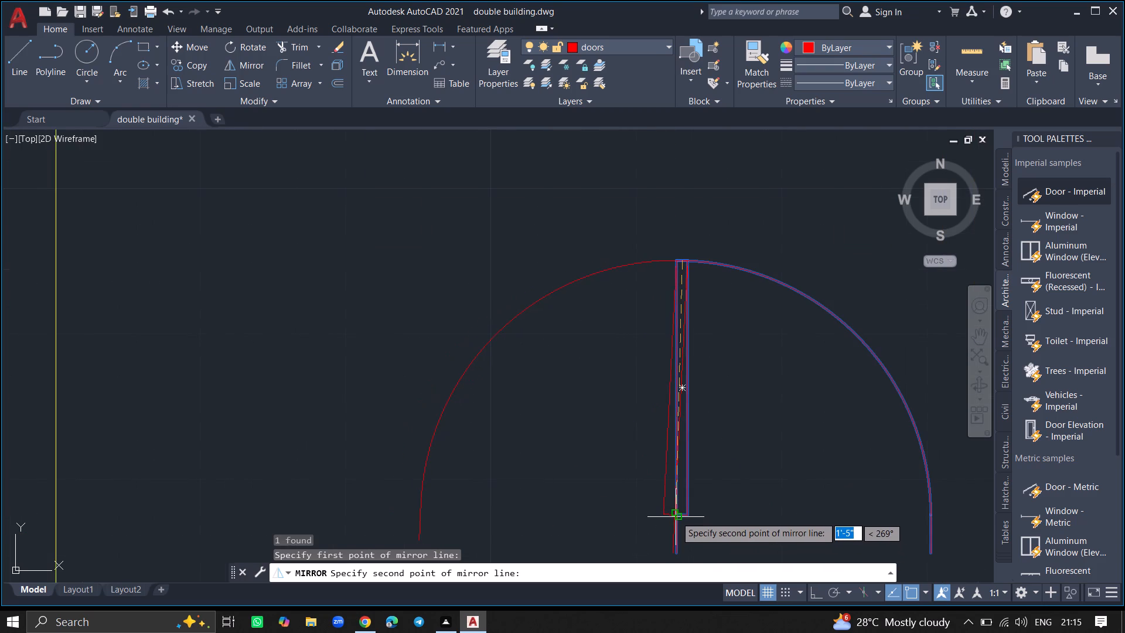
{"action": "left_click", "coordinate": [680, 516]}
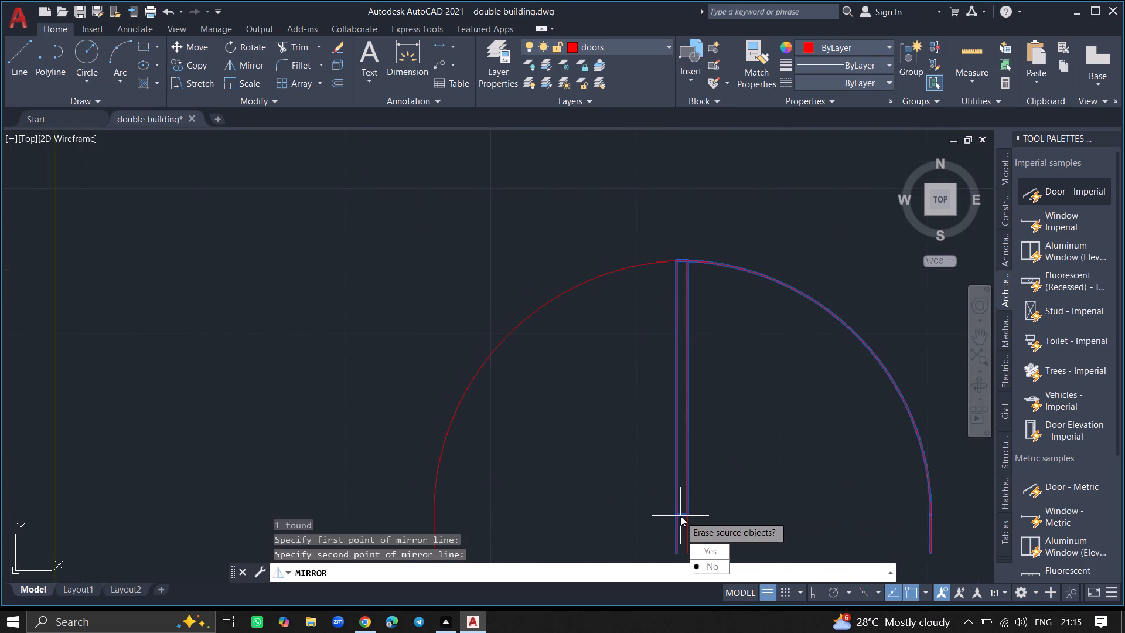
{"action": "left_click_drag", "start_coordinate": [698, 550], "coordinate": [680, 516]}
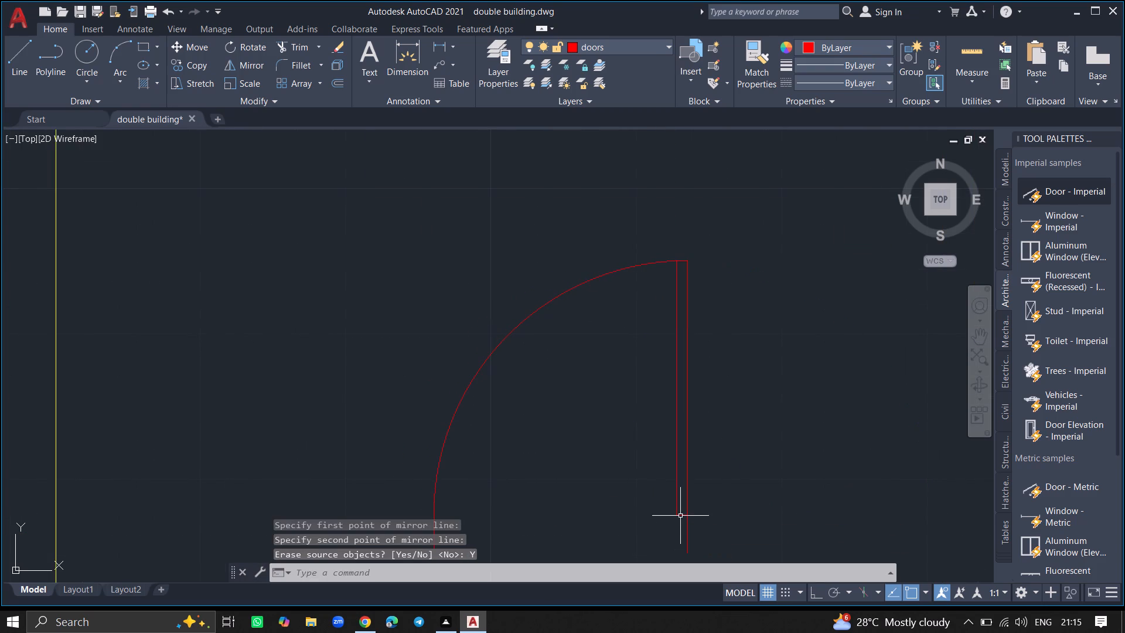
Move the mirrored door by its leaf's midpoint onto the small room's bottom wall, near the room's right corner.
{"action": "left_click", "coordinate": [679, 512]}
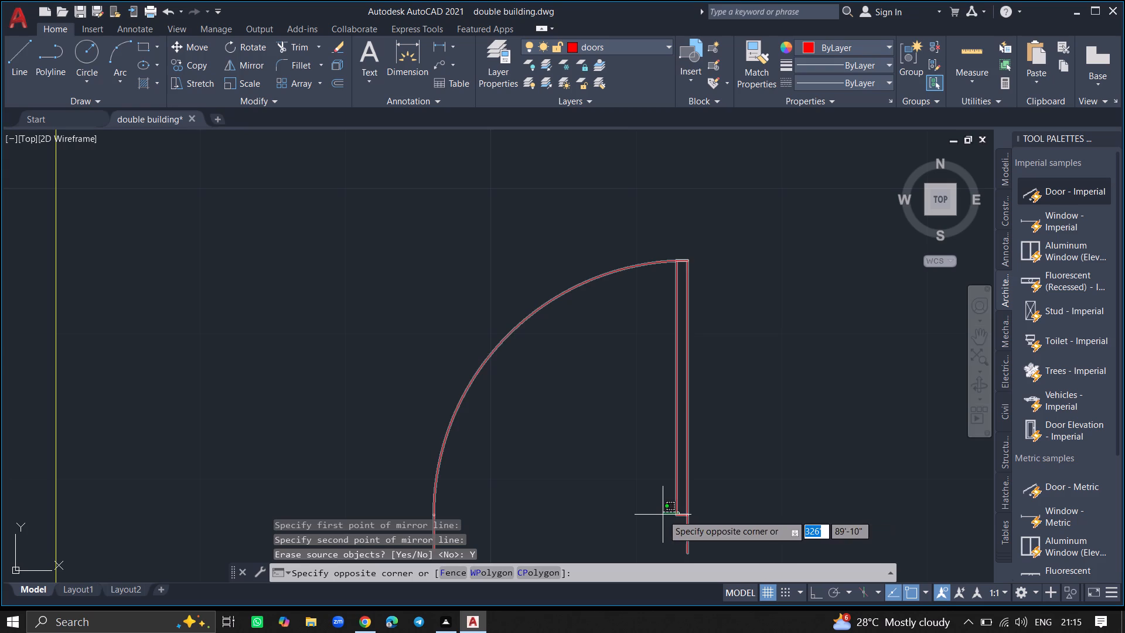
{"action": "left_click", "coordinate": [663, 515]}
{"action": "type", "text": "MOVE"}
{"action": "key", "text": "Return"}
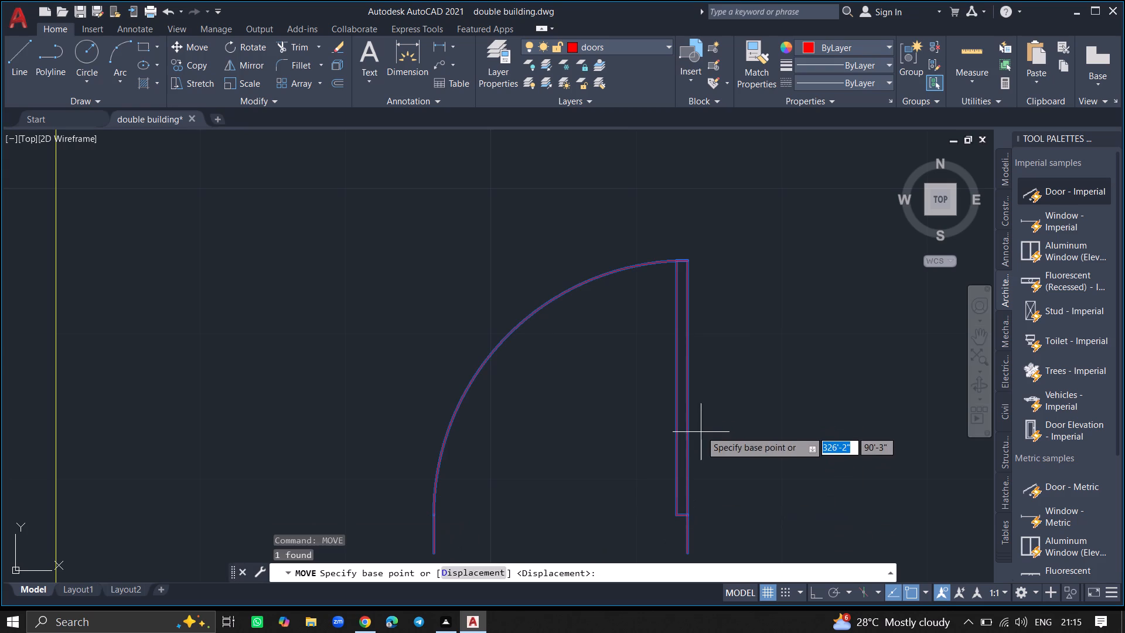
{"action": "left_click", "coordinate": [680, 386]}
{"action": "scroll", "coordinate": [714, 358], "scroll_direction": "down", "scroll_amount": 3, "text": "ctrl"}
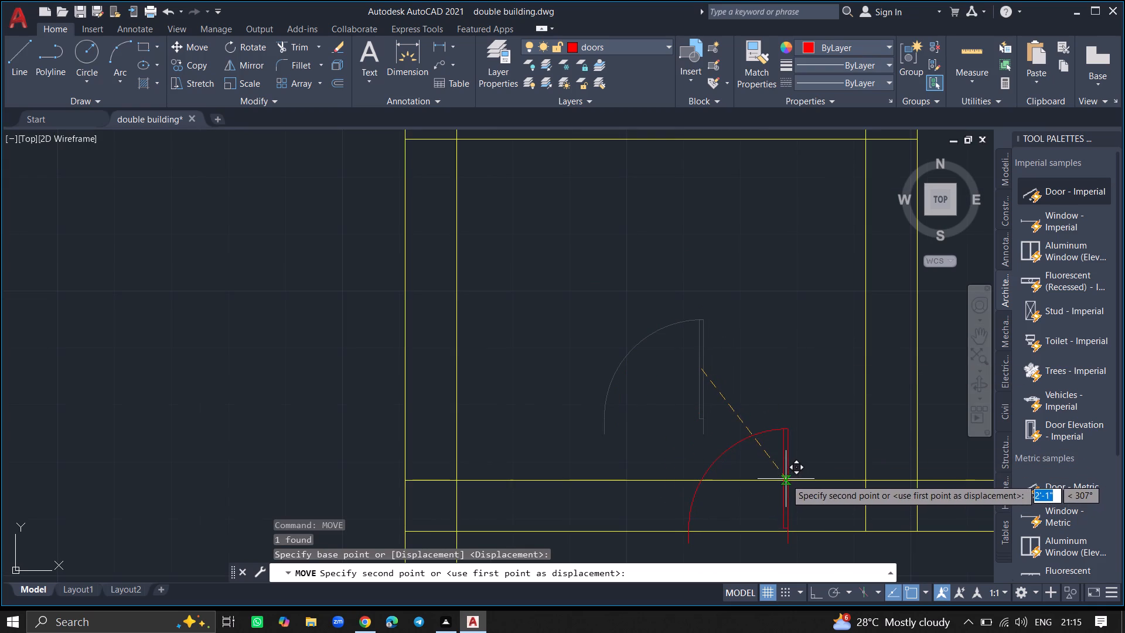
{"action": "left_click", "coordinate": [786, 479]}
{"action": "scroll", "coordinate": [728, 393], "scroll_direction": "down", "scroll_amount": 3, "text": "ctrl"}
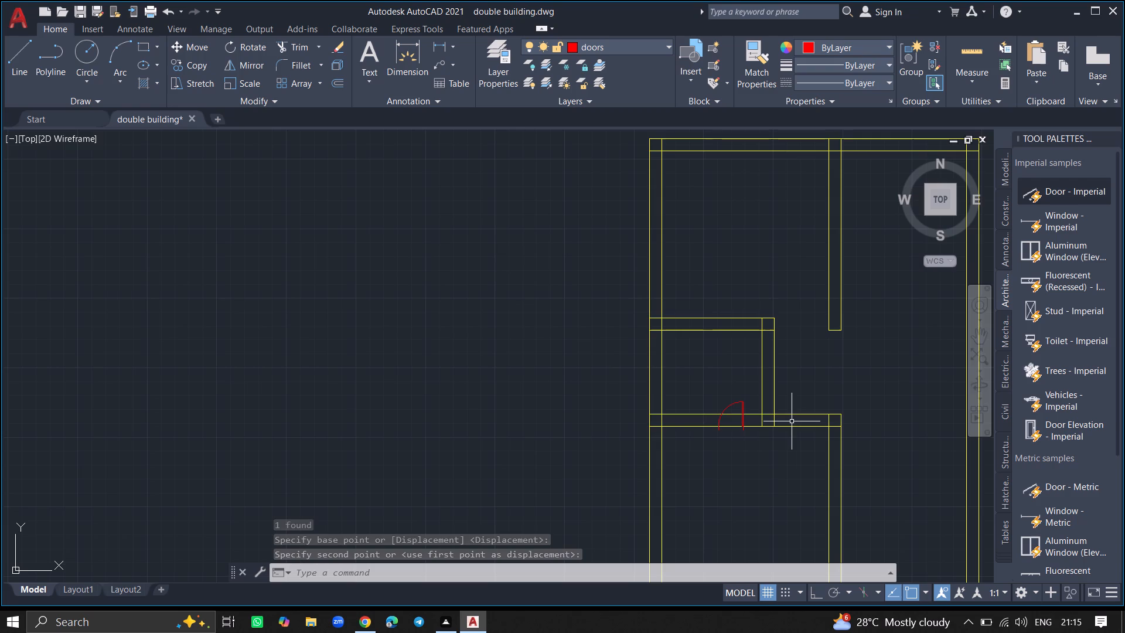
Extend both lines of the small room's top wall across to the vertical partition wall of the upper-left room.
{"action": "type", "text": "EX"}
{"action": "key", "text": "Return"}
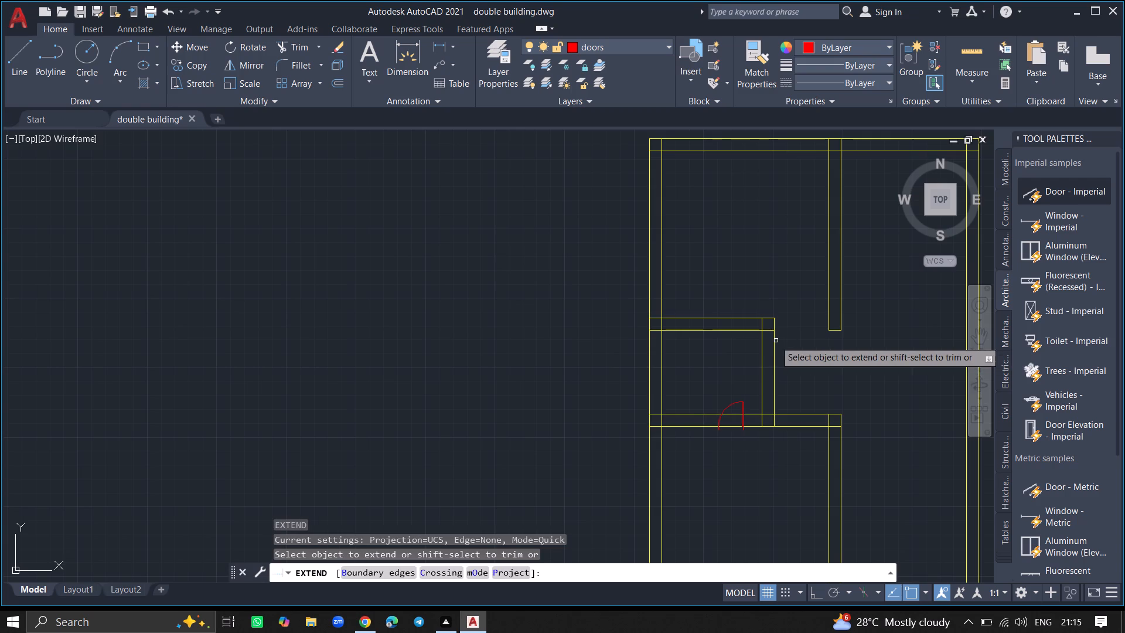
{"action": "left_click", "coordinate": [765, 331]}
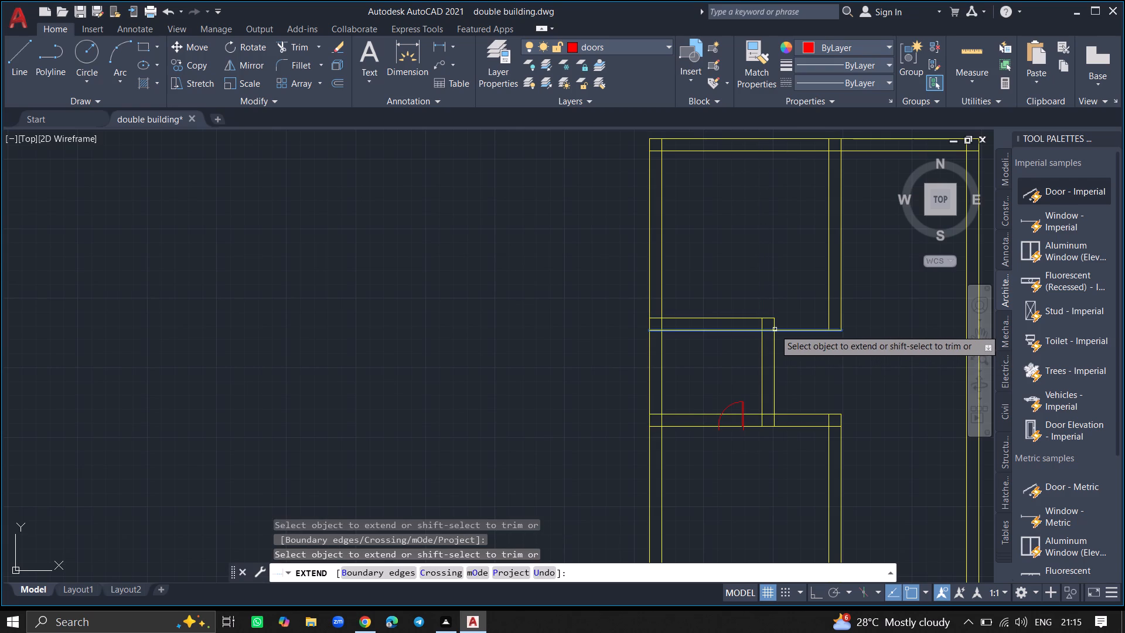
{"action": "left_click", "coordinate": [775, 329]}
{"action": "left_click", "coordinate": [766, 317]}
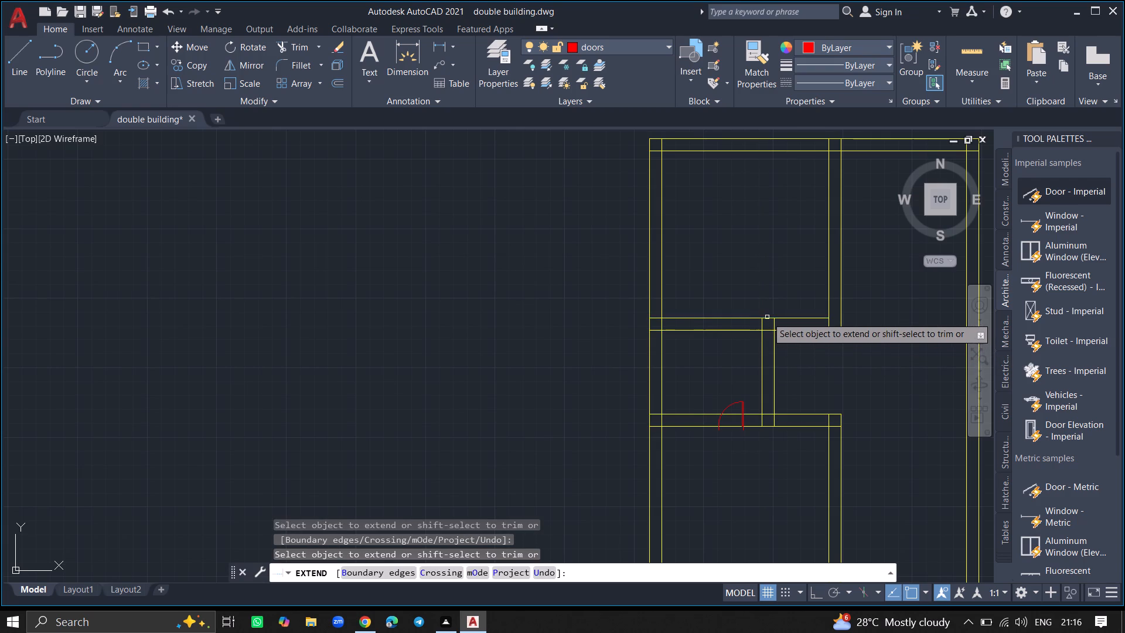
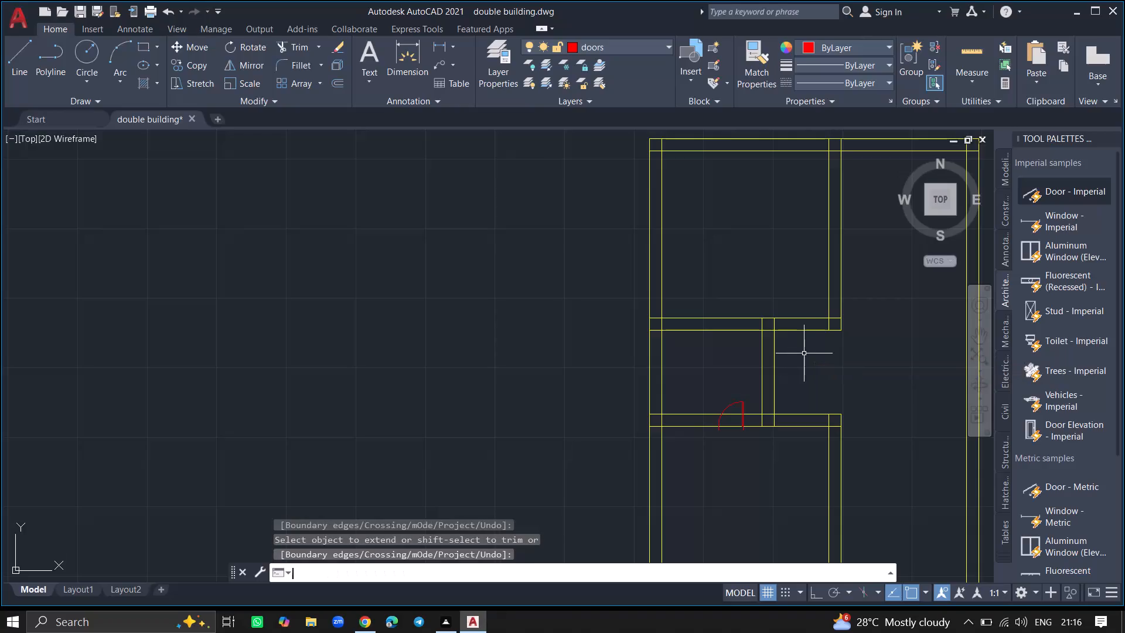
Copy the small room's door onto the upper-left room's bottom wall, between the small room's side wall and the right corner.
{"action": "left_click", "coordinate": [733, 406]}
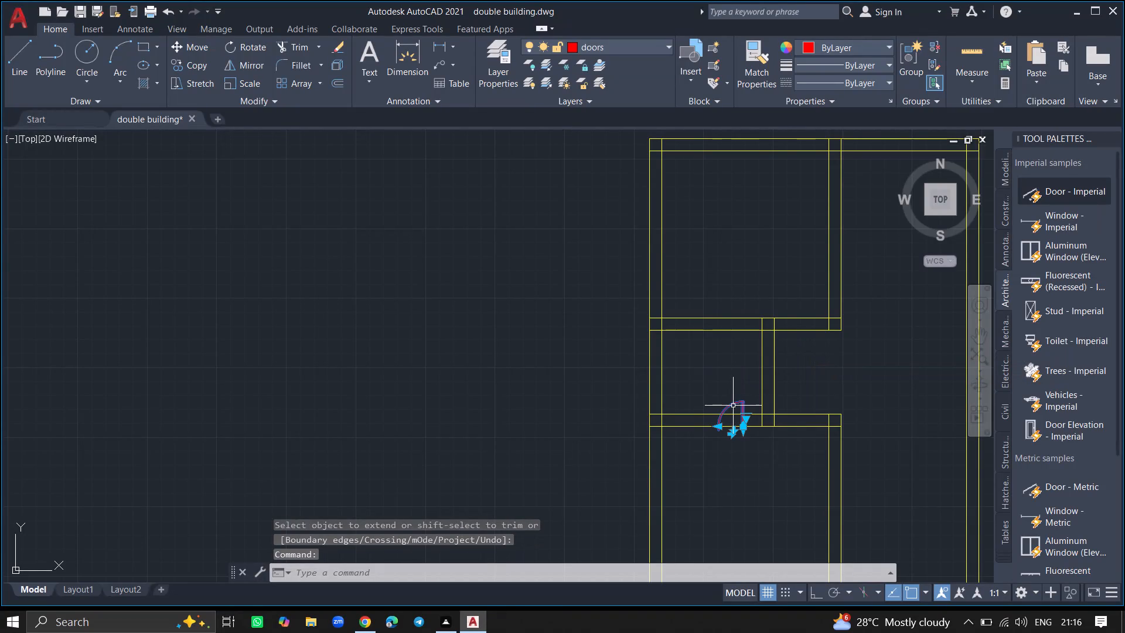
{"action": "type", "text": "COPY"}
{"action": "key", "text": "Return"}
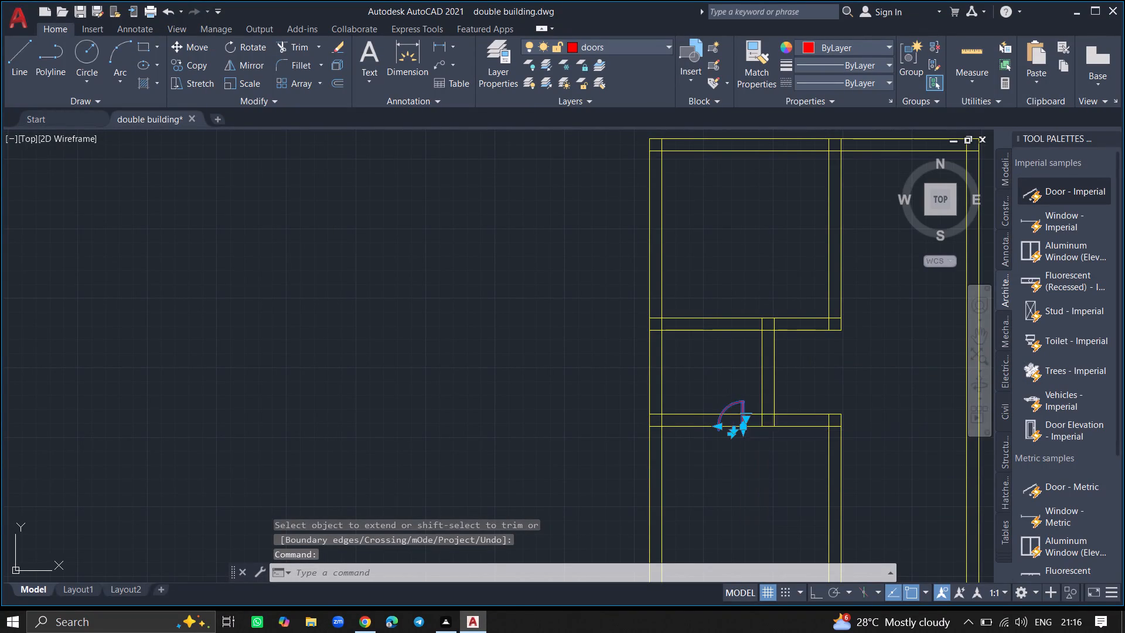
{"action": "left_click", "coordinate": [733, 406]}
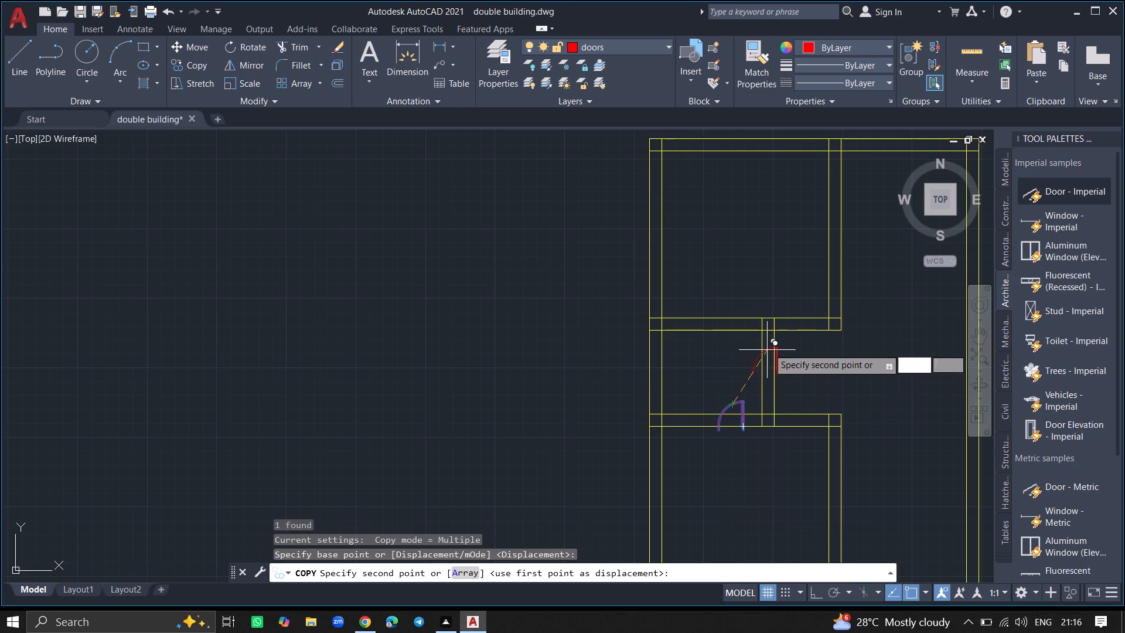
{"action": "scroll", "coordinate": [797, 295], "scroll_direction": "up", "scroll_amount": 5, "text": "ctrl"}
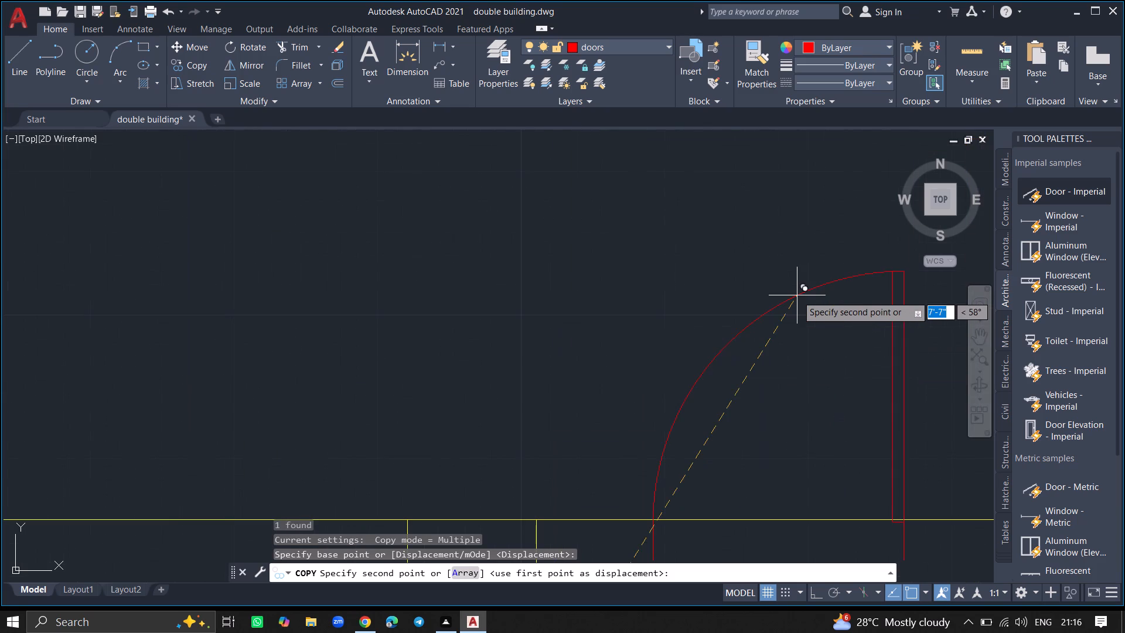
{"action": "scroll", "coordinate": [796, 324], "scroll_direction": "down", "scroll_amount": 2, "text": "ctrl"}
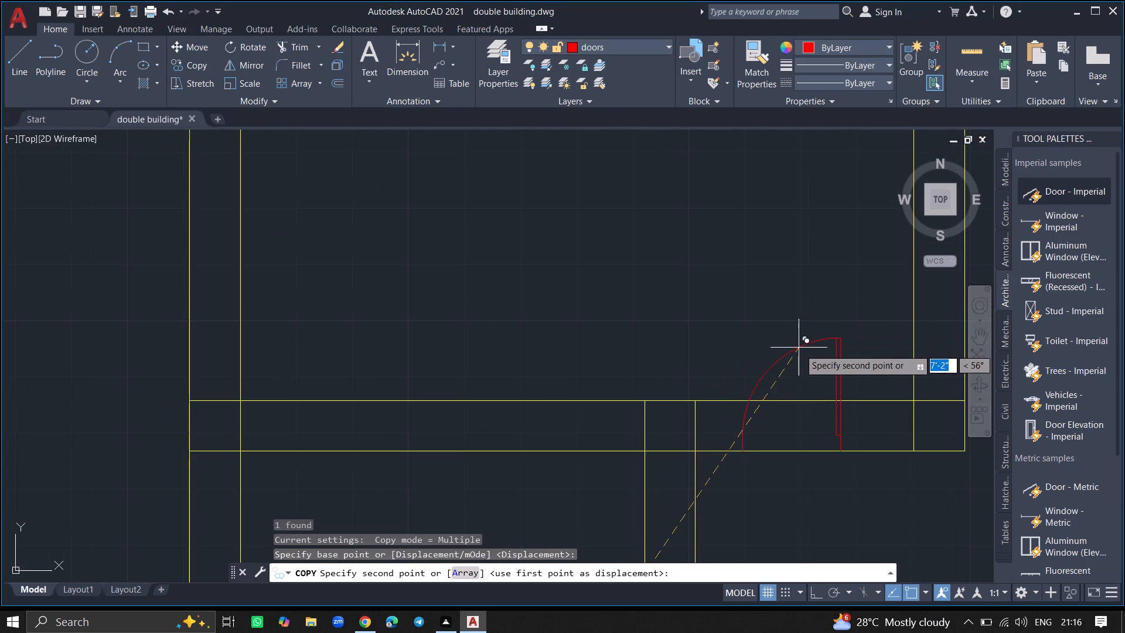
{"action": "left_click", "coordinate": [800, 352]}
{"action": "key", "text": "Escape"}
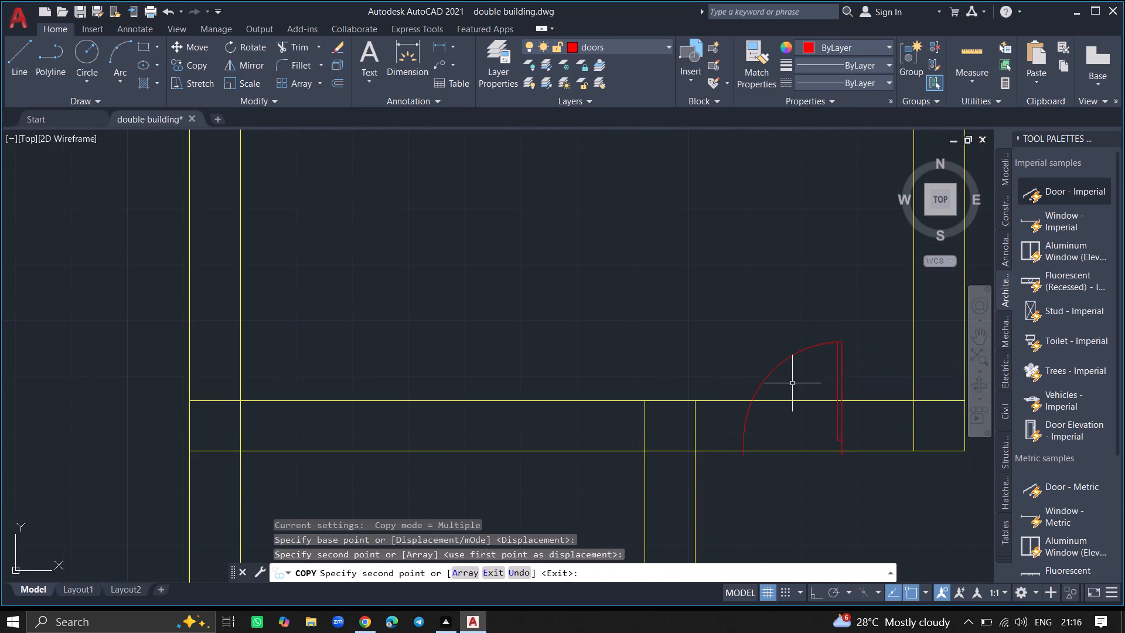
{"action": "scroll", "coordinate": [792, 383], "scroll_direction": "down", "scroll_amount": 3, "text": "ctrl"}
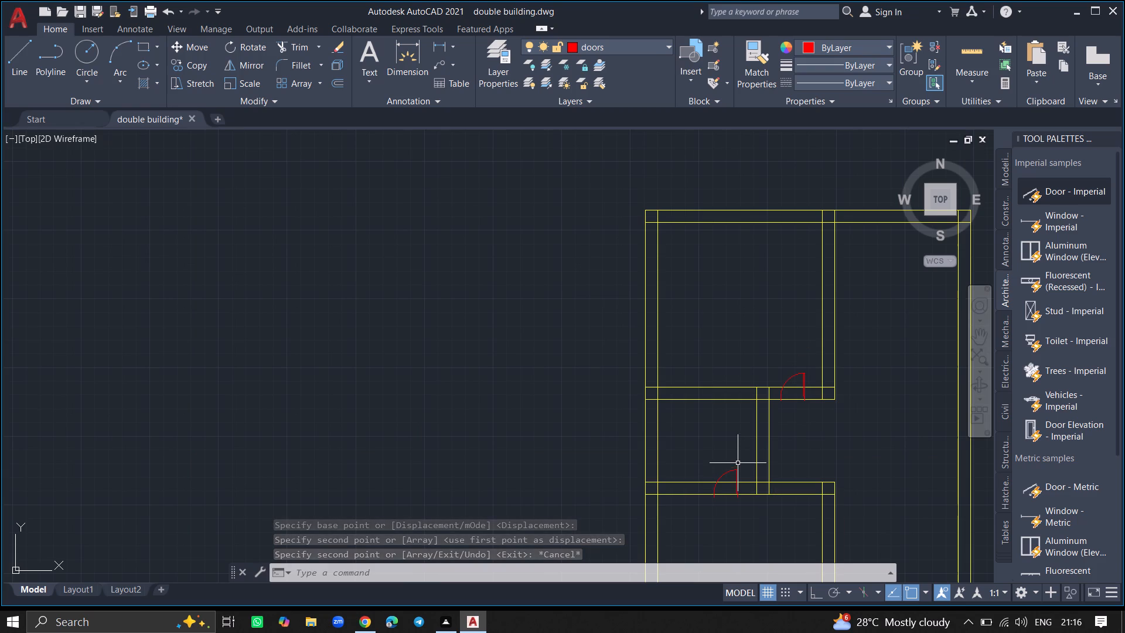
Copy the small room's door by its leaf's upper end into the large room below, near that room's upper-right corner.
{"action": "left_click", "coordinate": [738, 471]}
{"action": "type", "text": "COPY"}
{"action": "key", "text": "Return"}
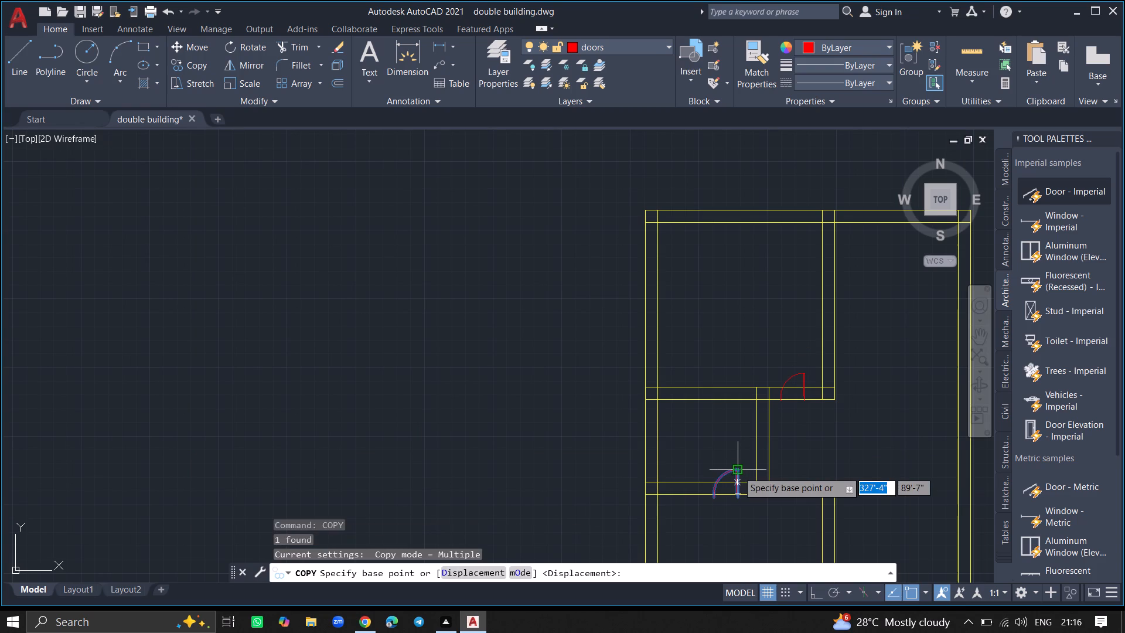
{"action": "left_click", "coordinate": [738, 471]}
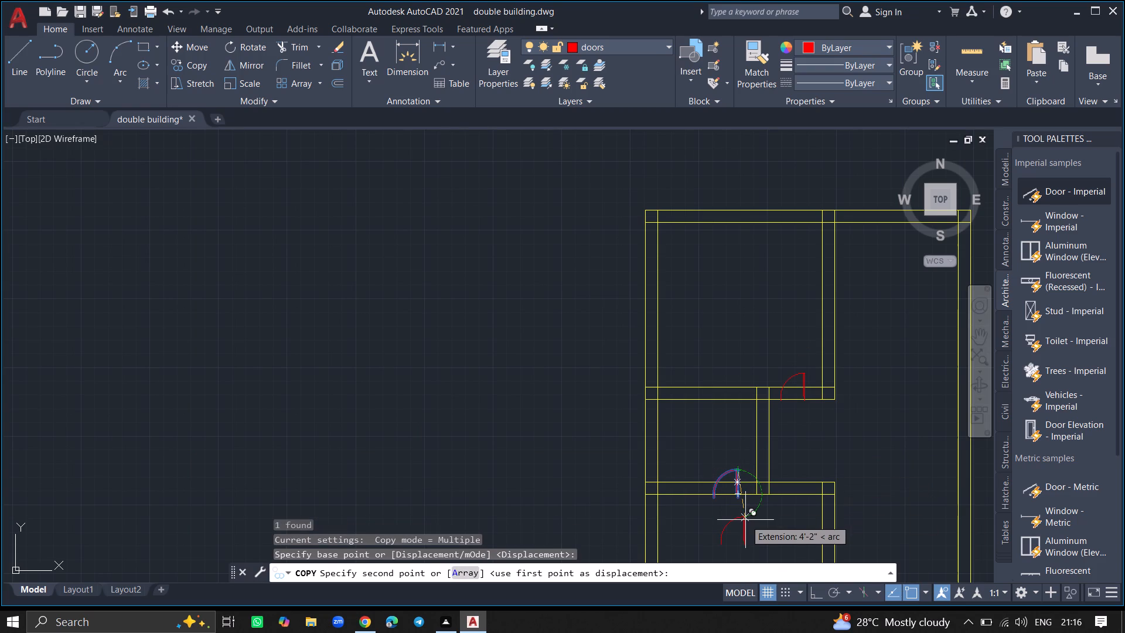
{"action": "scroll", "coordinate": [745, 520], "scroll_direction": "down", "scroll_amount": 1, "text": "ctrl"}
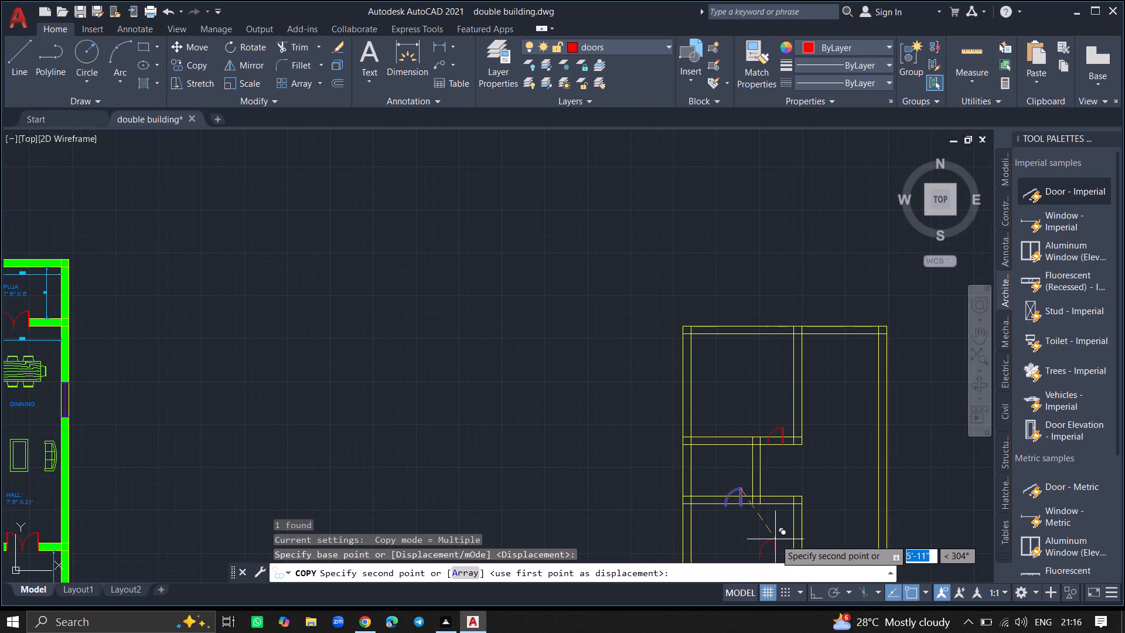
{"action": "scroll", "coordinate": [775, 539], "scroll_direction": "up", "scroll_amount": 1, "text": "ctrl"}
{"action": "left_click", "coordinate": [776, 505]}
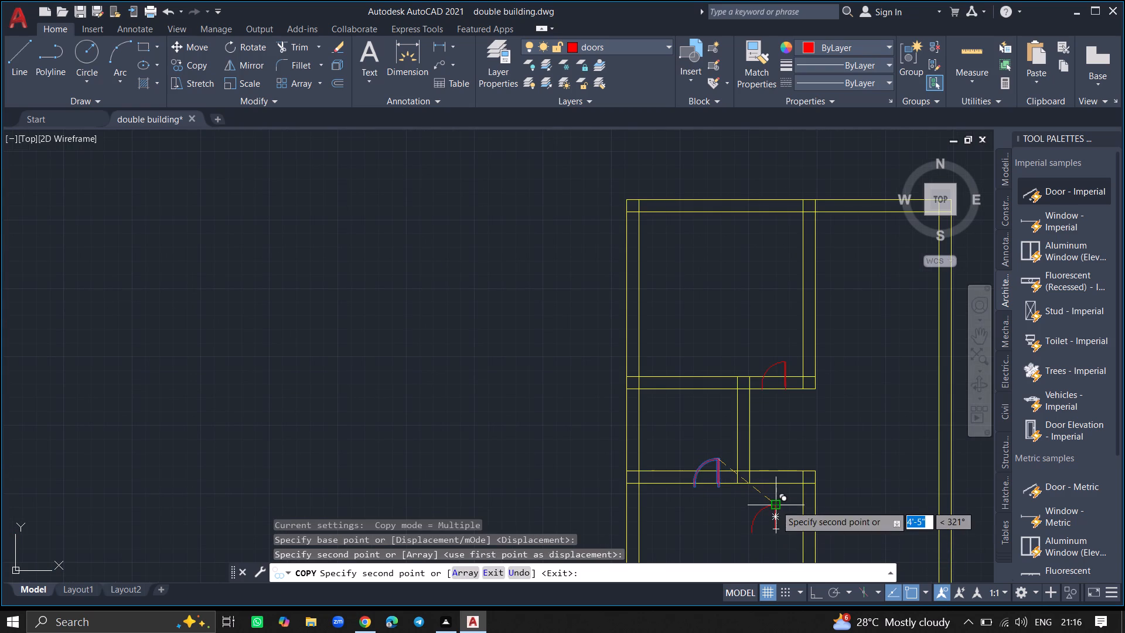
{"action": "key", "text": "Escape"}
Rotate the copied door 180° about its leaf's upper end.
{"action": "left_click", "coordinate": [776, 505]}
{"action": "type", "text": "ROTA"}
{"action": "key", "text": "Return"}
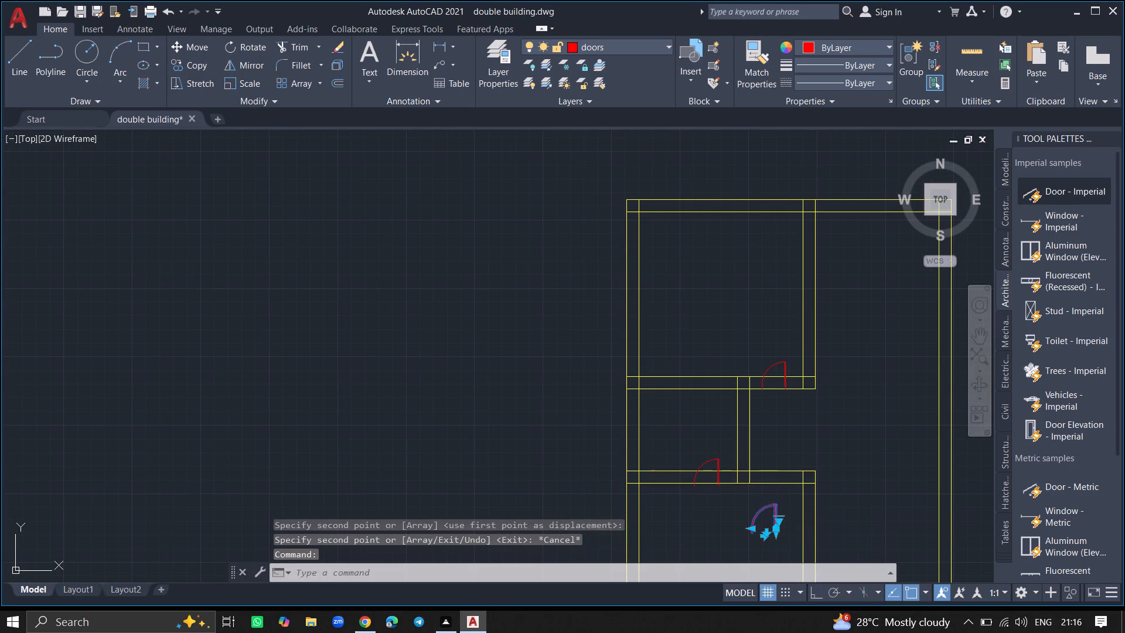
{"action": "left_click", "coordinate": [776, 505]}
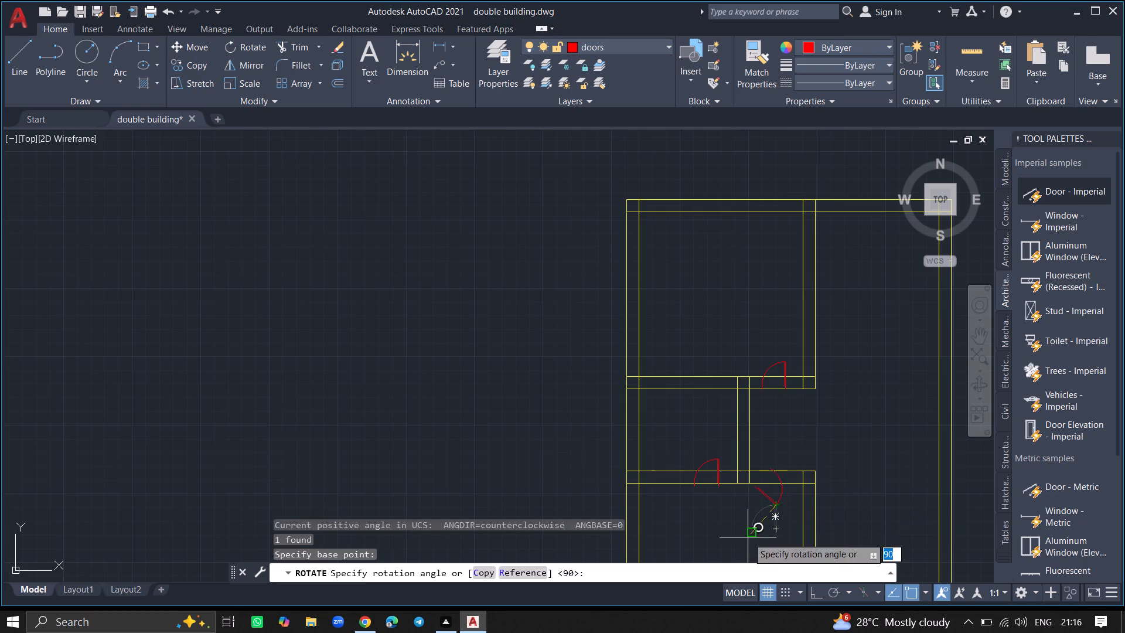
{"action": "key", "text": "F8"}
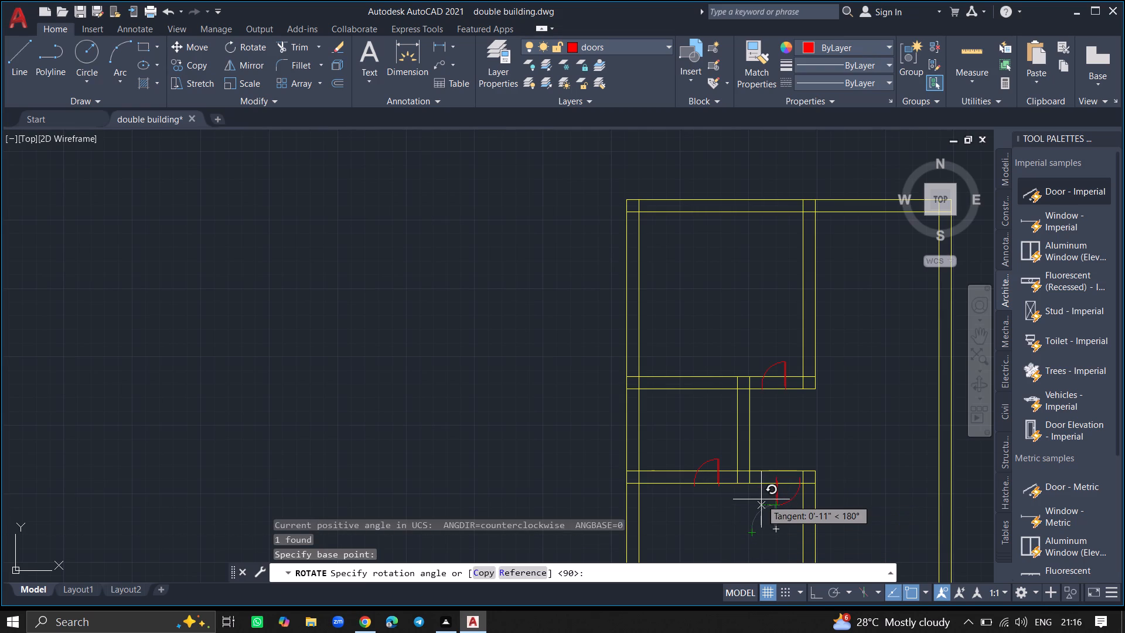
{"action": "scroll", "coordinate": [761, 499], "scroll_direction": "up", "scroll_amount": 4, "text": "ctrl"}
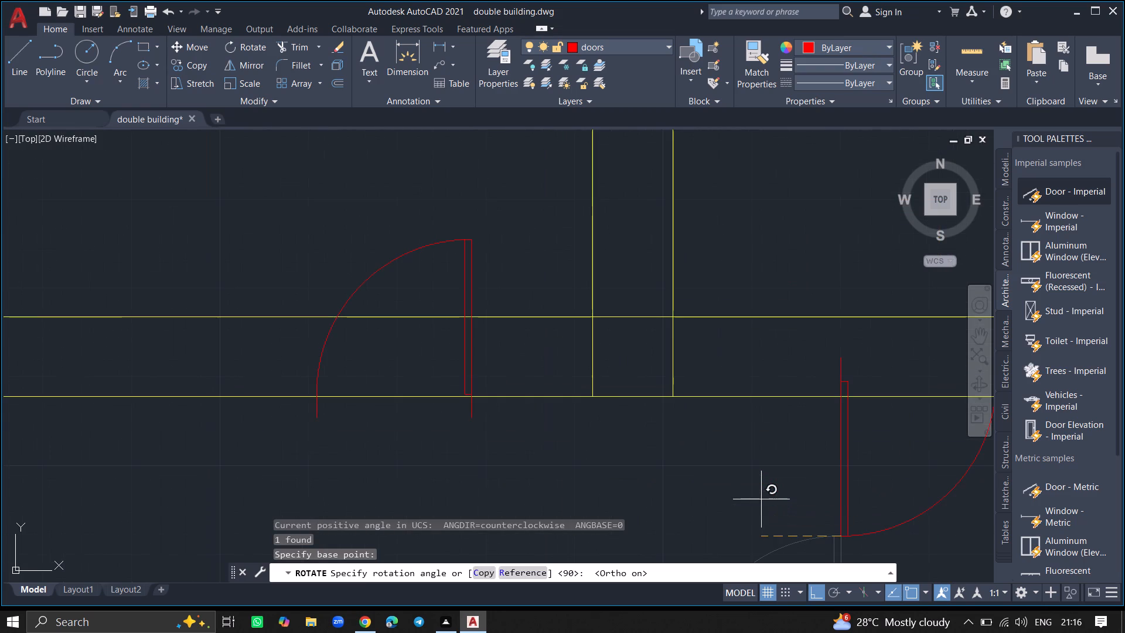
{"action": "left_click", "coordinate": [761, 499]}
Move the rotated door by its leaf's midpoint onto the large room's top wall, just right of the small room's side wall.
{"action": "left_click", "coordinate": [843, 479]}
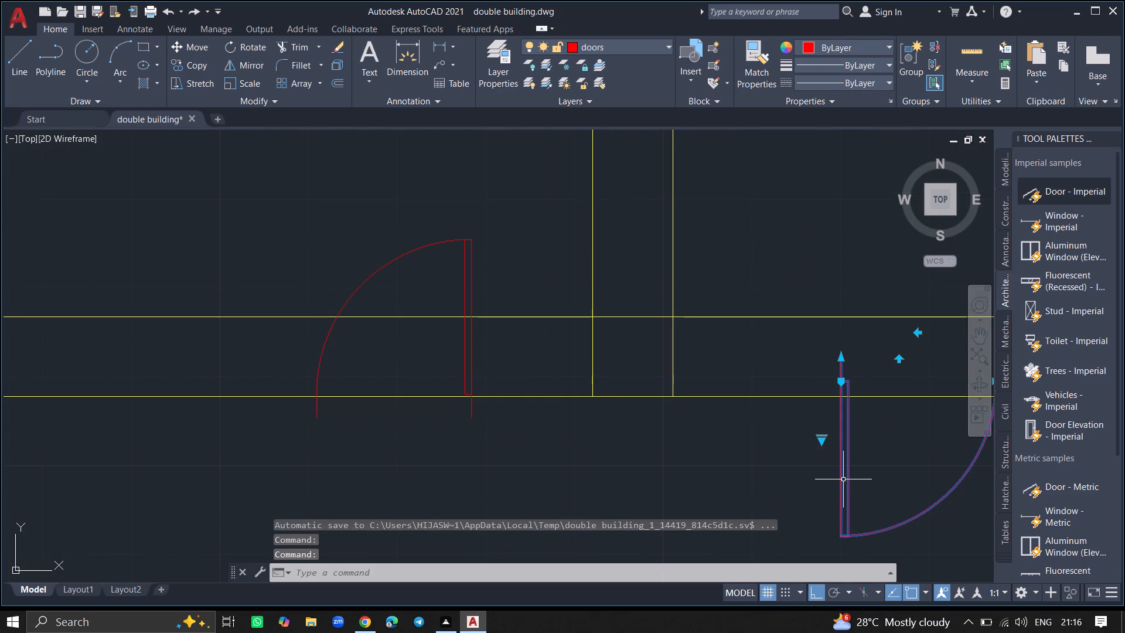
{"action": "type", "text": "MOVE"}
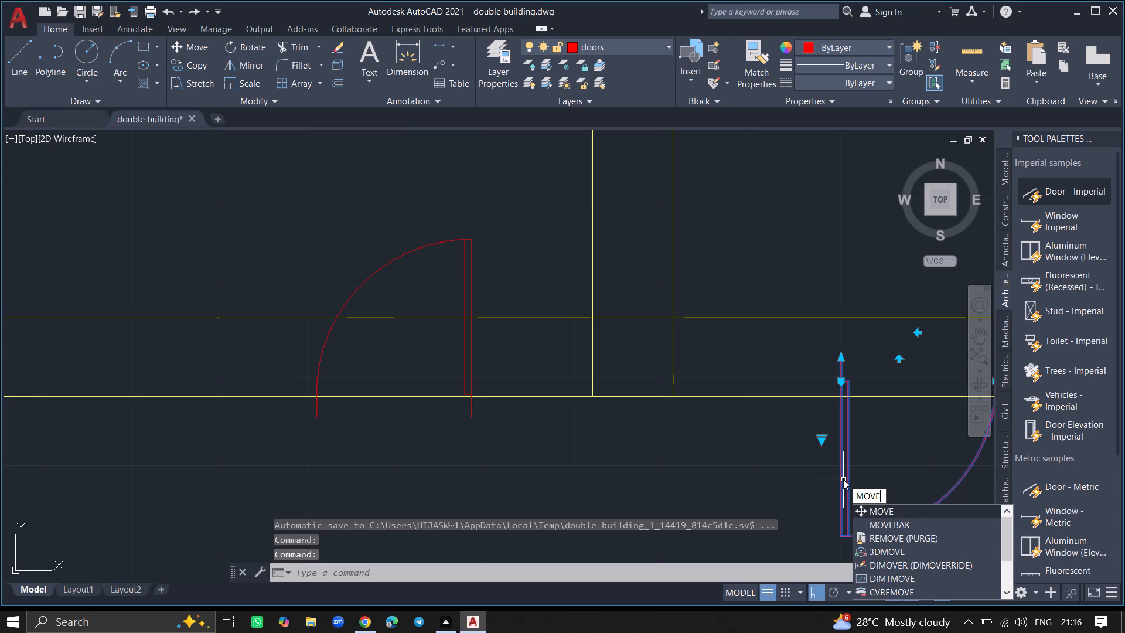
{"action": "key", "text": "Return"}
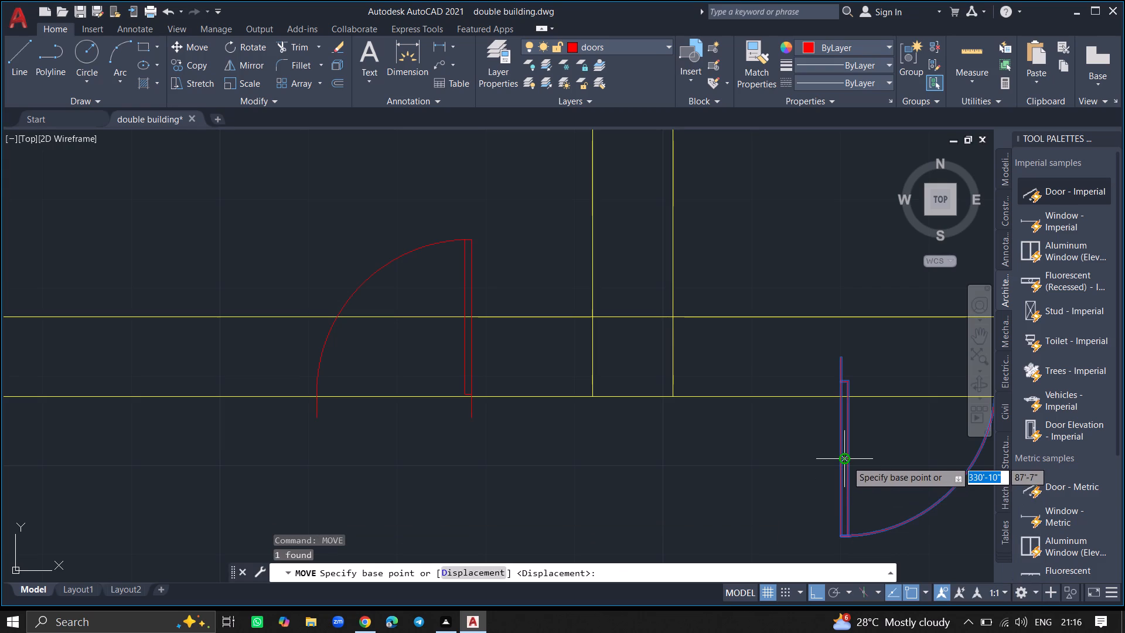
{"action": "left_click", "coordinate": [847, 461]}
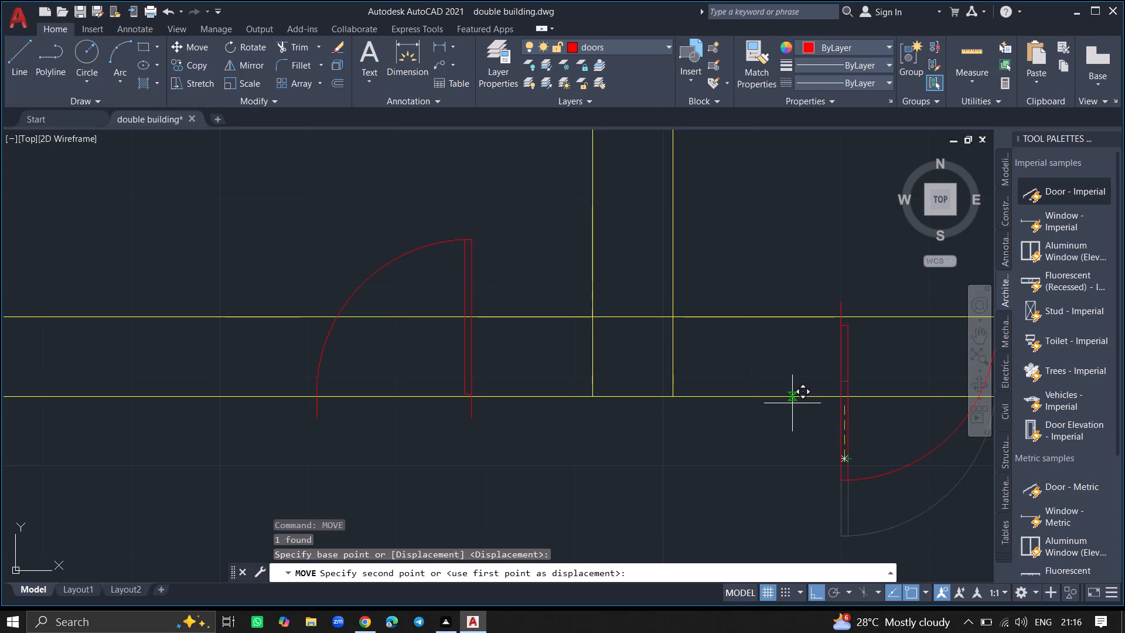
{"action": "key", "text": "F8"}
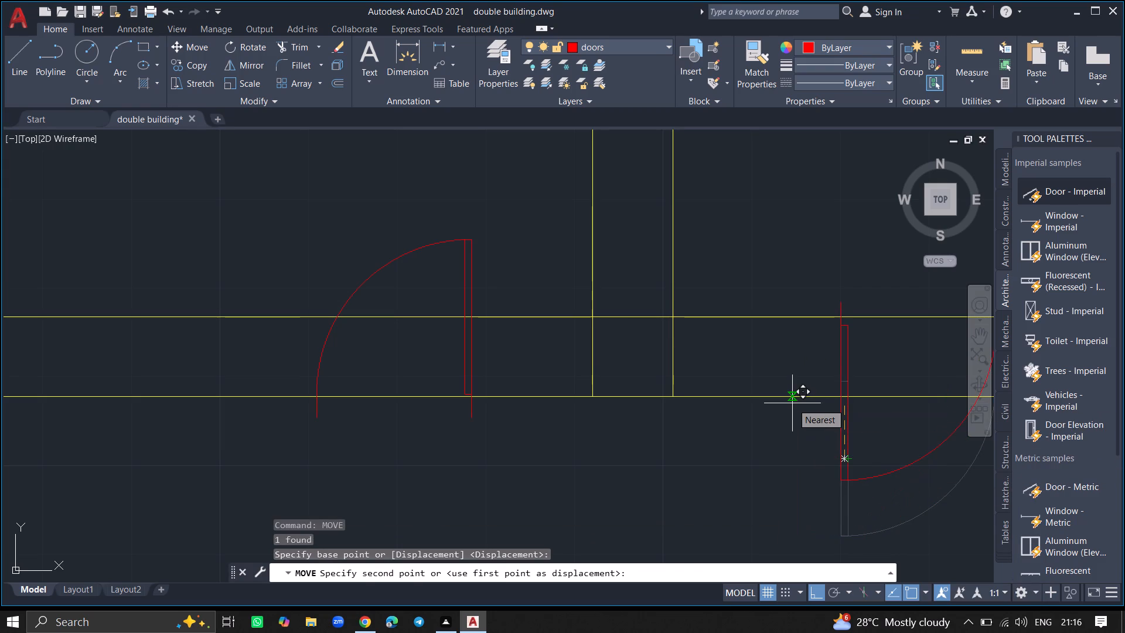
{"action": "left_click", "coordinate": [791, 396]}
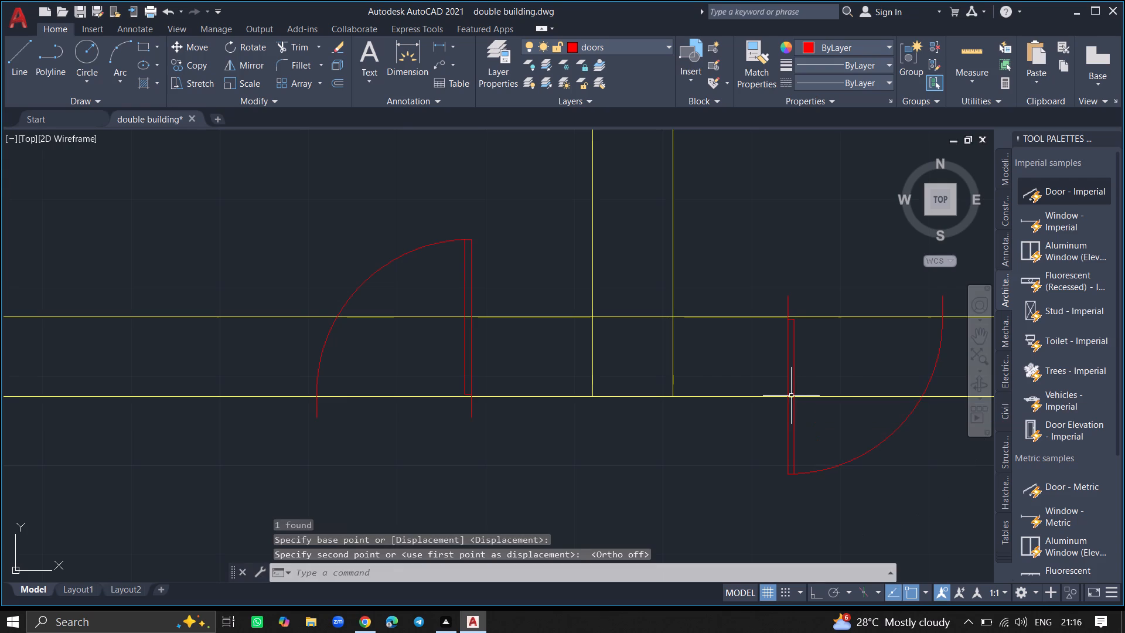
{"action": "scroll", "coordinate": [807, 380], "scroll_direction": "down", "scroll_amount": 2, "text": "ctrl"}
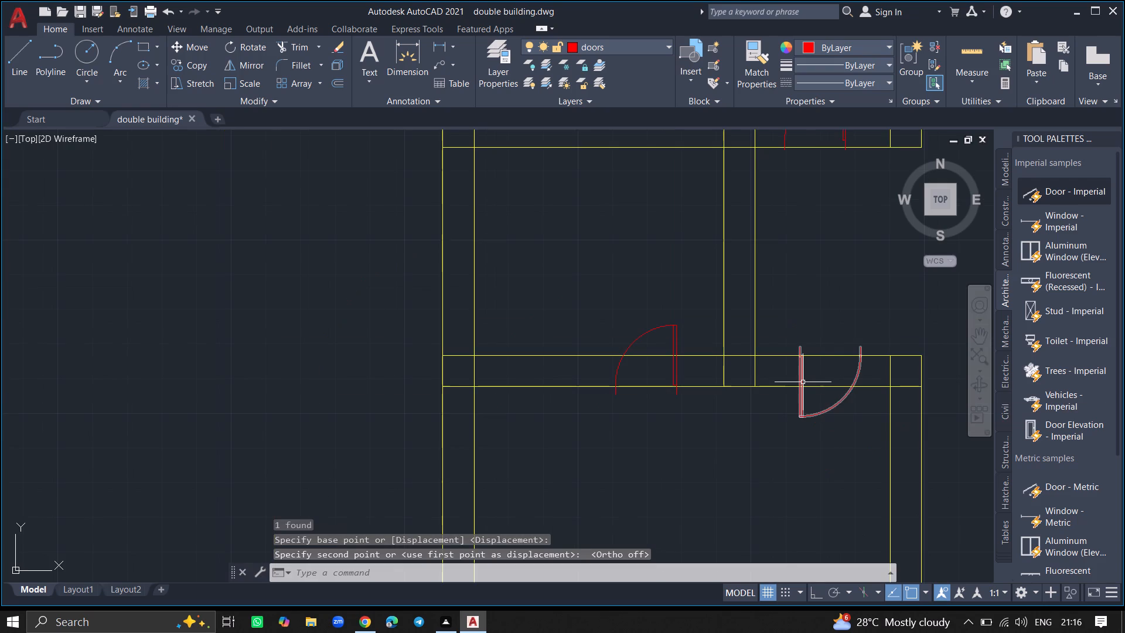
{"action": "left_click", "coordinate": [803, 382]}
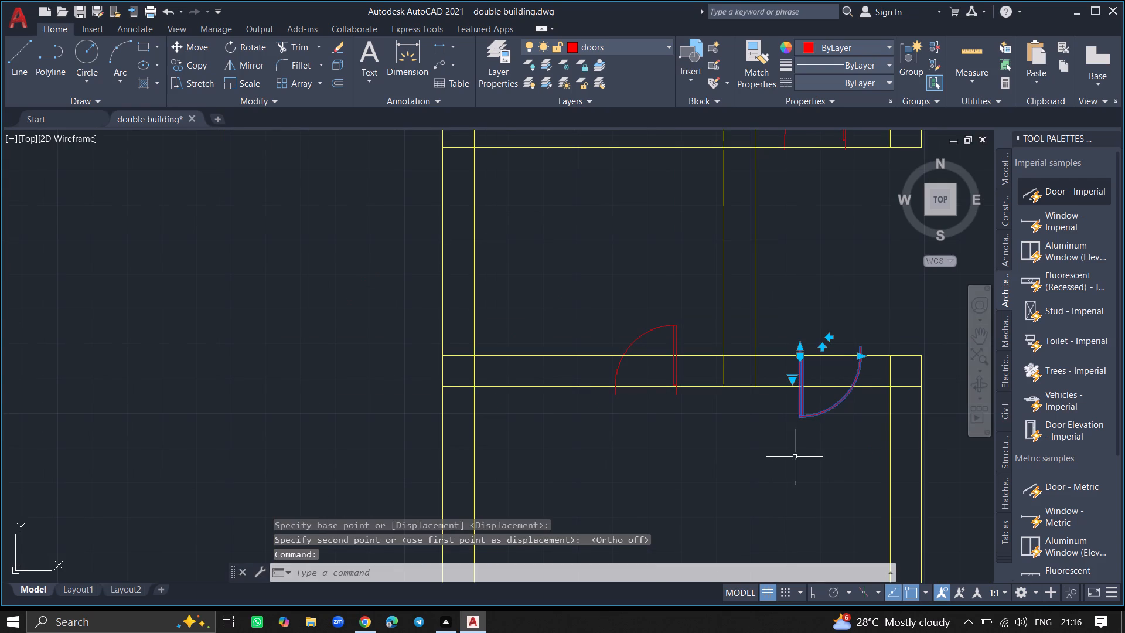
{"action": "key", "text": "Escape"}
Trim both wall lines inside the three door openings: two in the large room's top wall and one in the upper-left room's bottom wall.
{"action": "scroll", "coordinate": [795, 457], "scroll_direction": "up", "scroll_amount": 3, "text": "ctrl"}
{"action": "scroll", "coordinate": [795, 457], "scroll_direction": "down", "scroll_amount": 2, "text": "ctrl"}
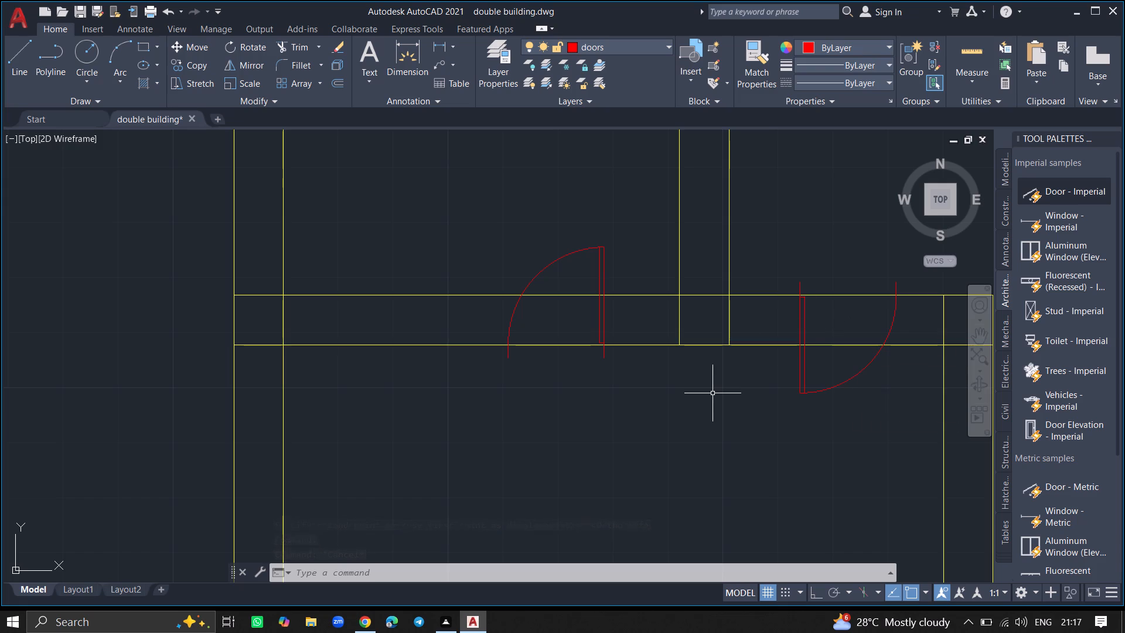
{"action": "type", "text": "TRIM"}
{"action": "key", "text": "Return"}
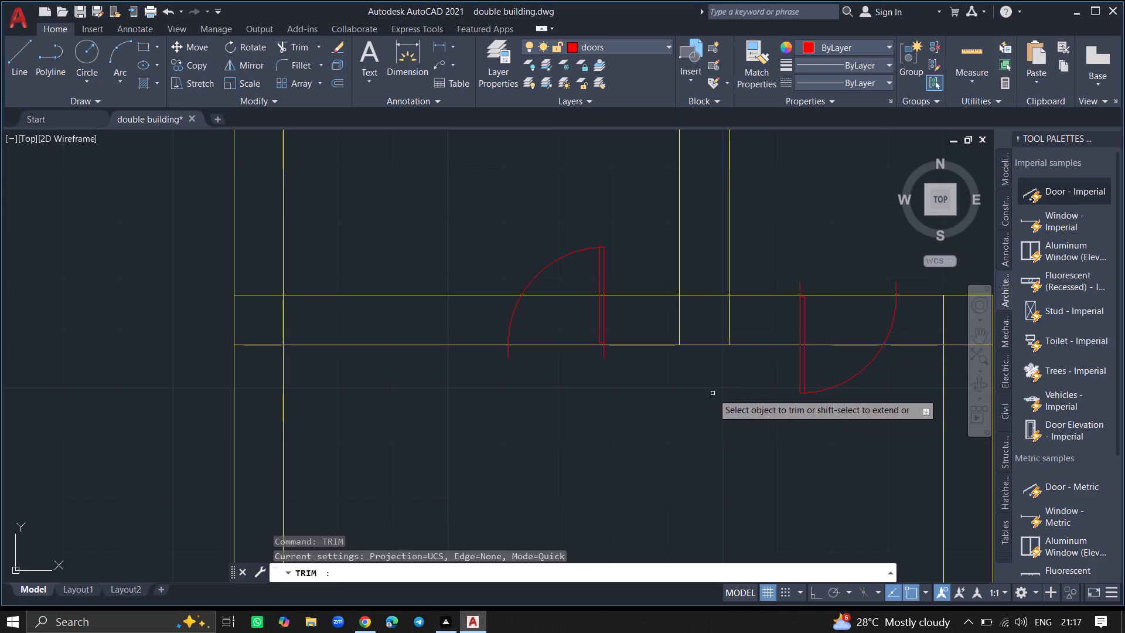
{"action": "left_click", "coordinate": [565, 345]}
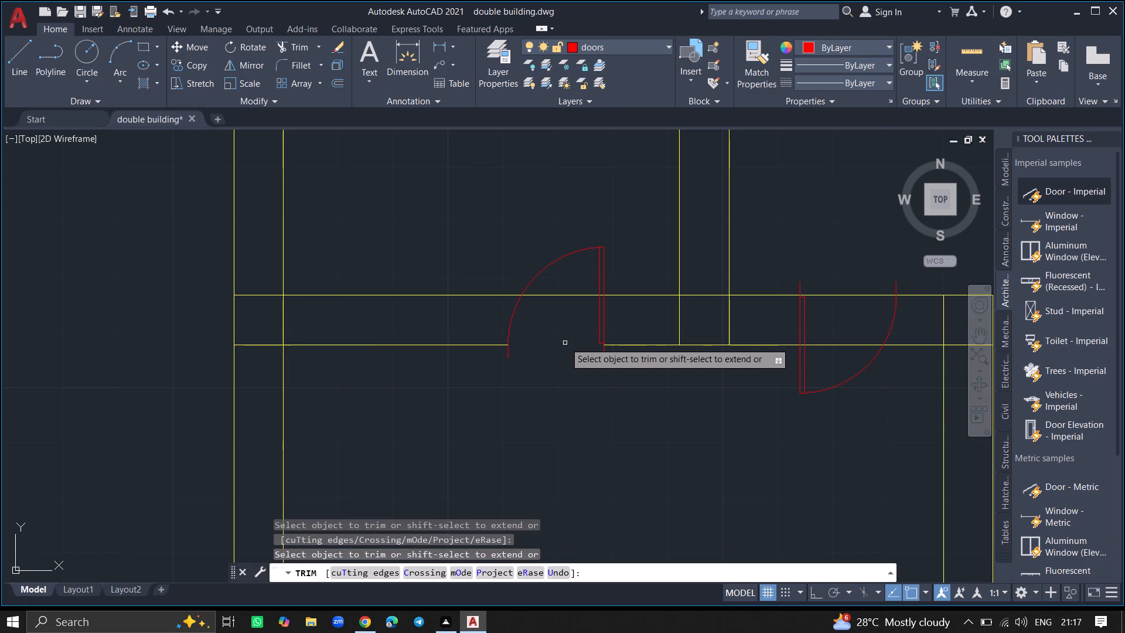
{"action": "left_click", "coordinate": [562, 295]}
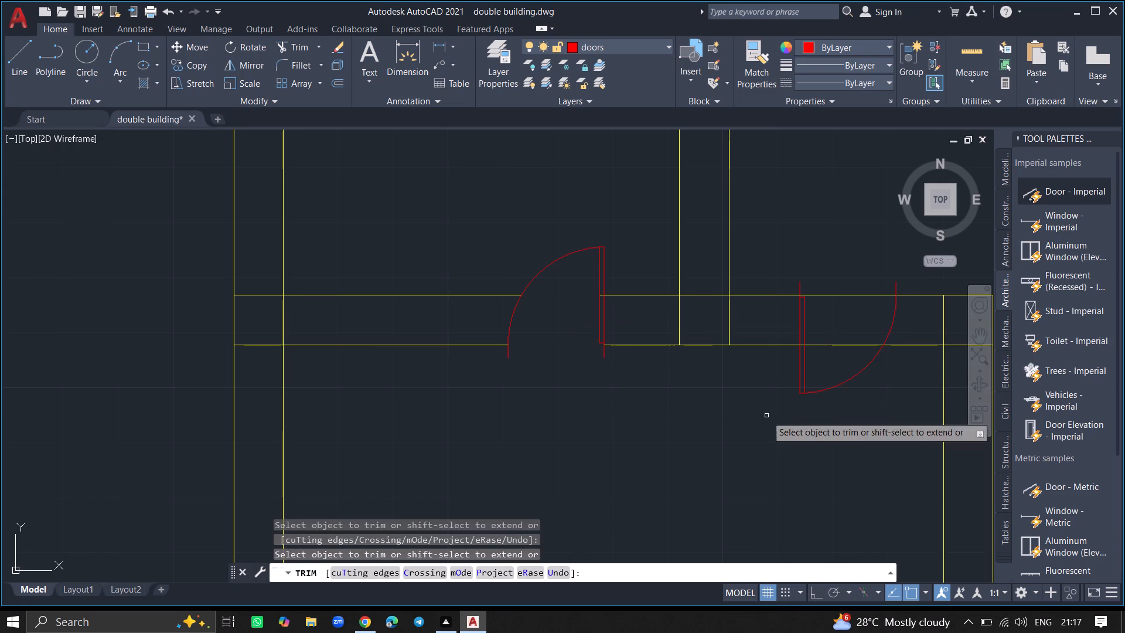
{"action": "left_click", "coordinate": [825, 346]}
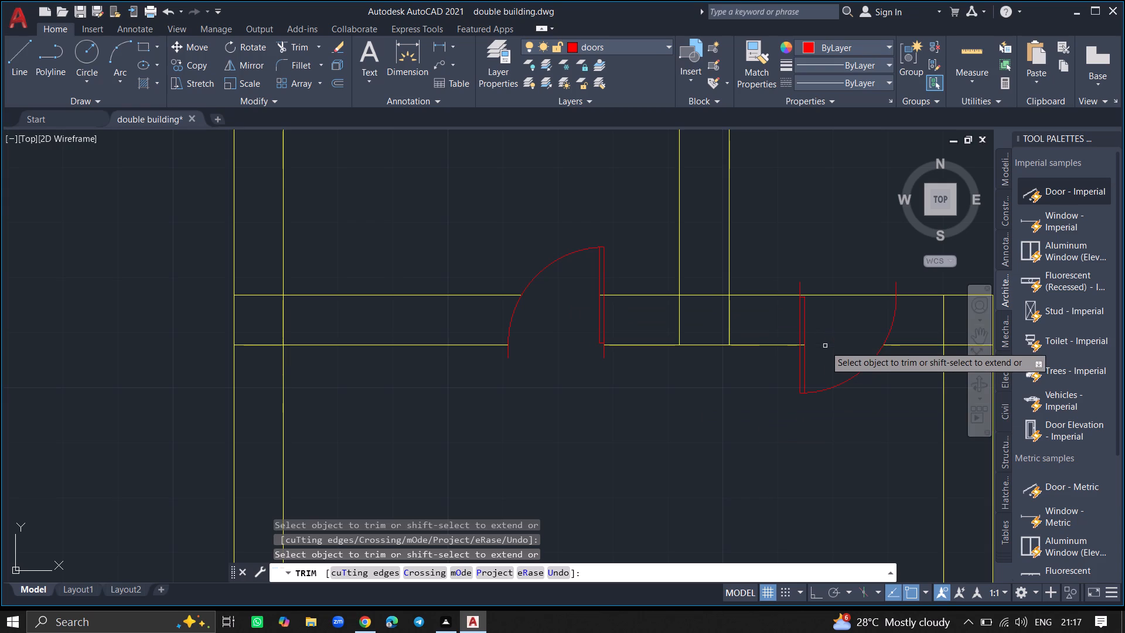
{"action": "left_click", "coordinate": [826, 297]}
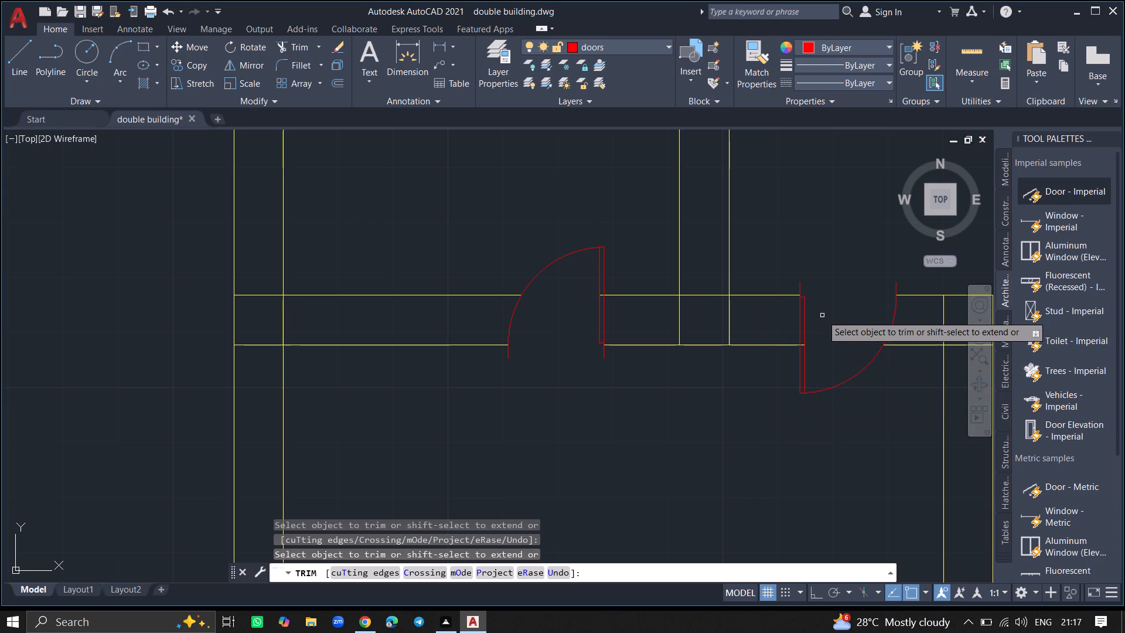
{"action": "scroll", "coordinate": [822, 315], "scroll_direction": "down", "scroll_amount": 2, "text": "ctrl"}
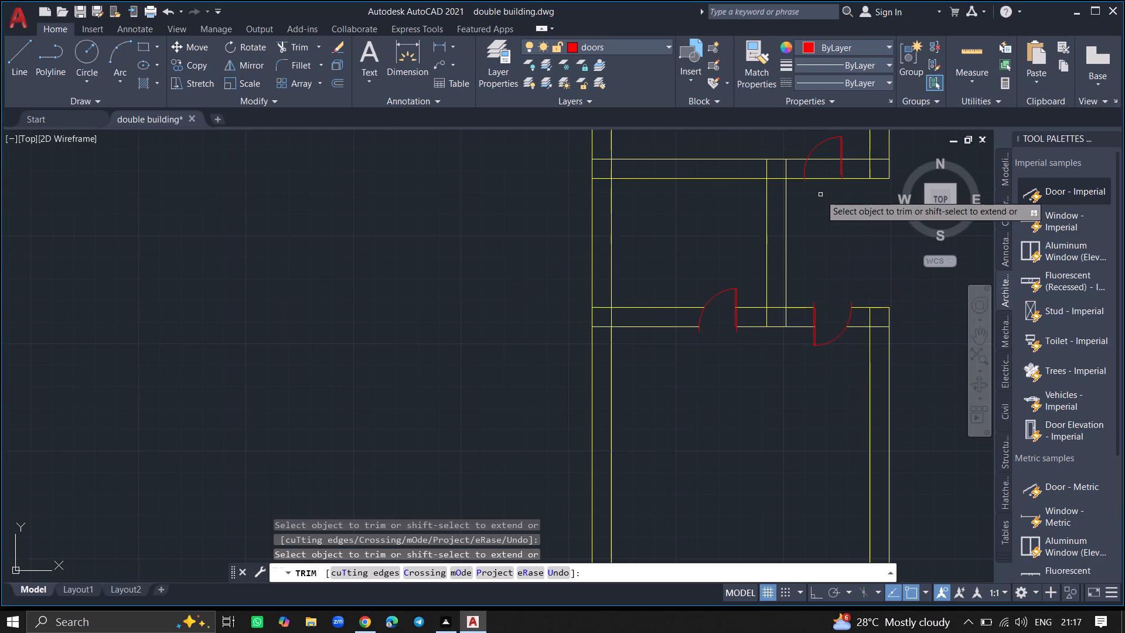
{"action": "left_click", "coordinate": [820, 176]}
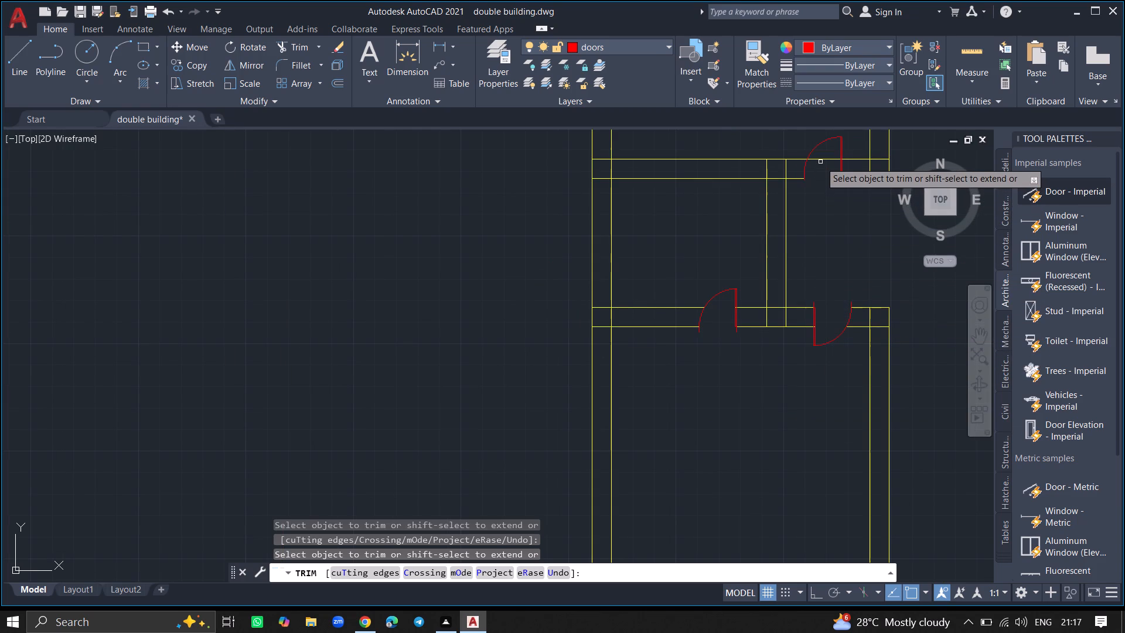
{"action": "left_click_drag", "start_coordinate": [820, 158], "coordinate": [820, 195]}
{"action": "key", "text": "Return"}
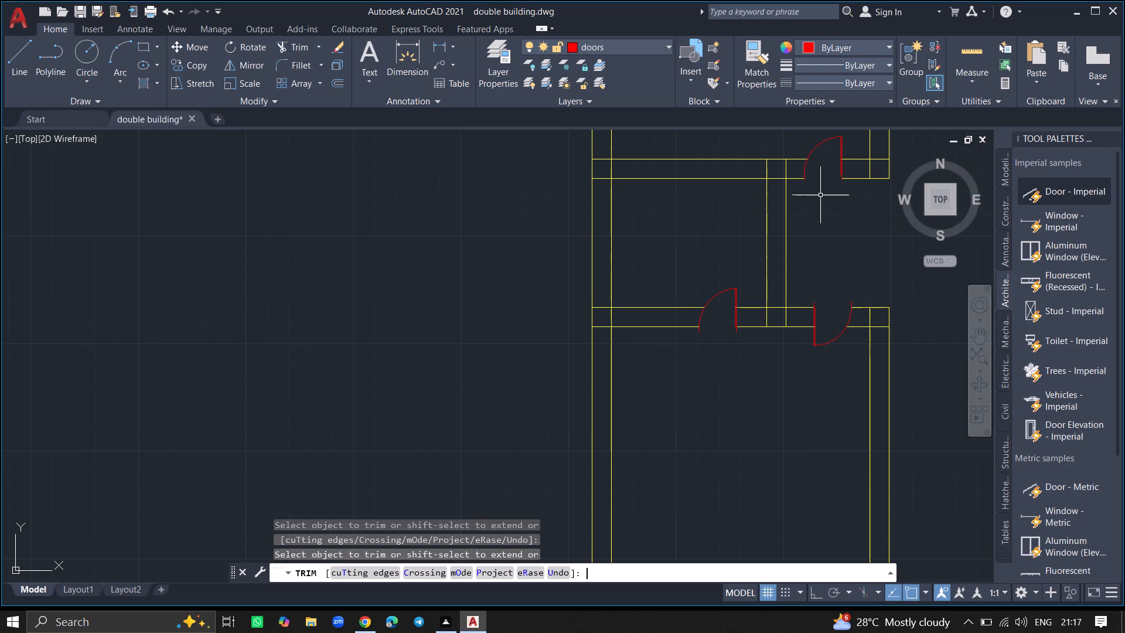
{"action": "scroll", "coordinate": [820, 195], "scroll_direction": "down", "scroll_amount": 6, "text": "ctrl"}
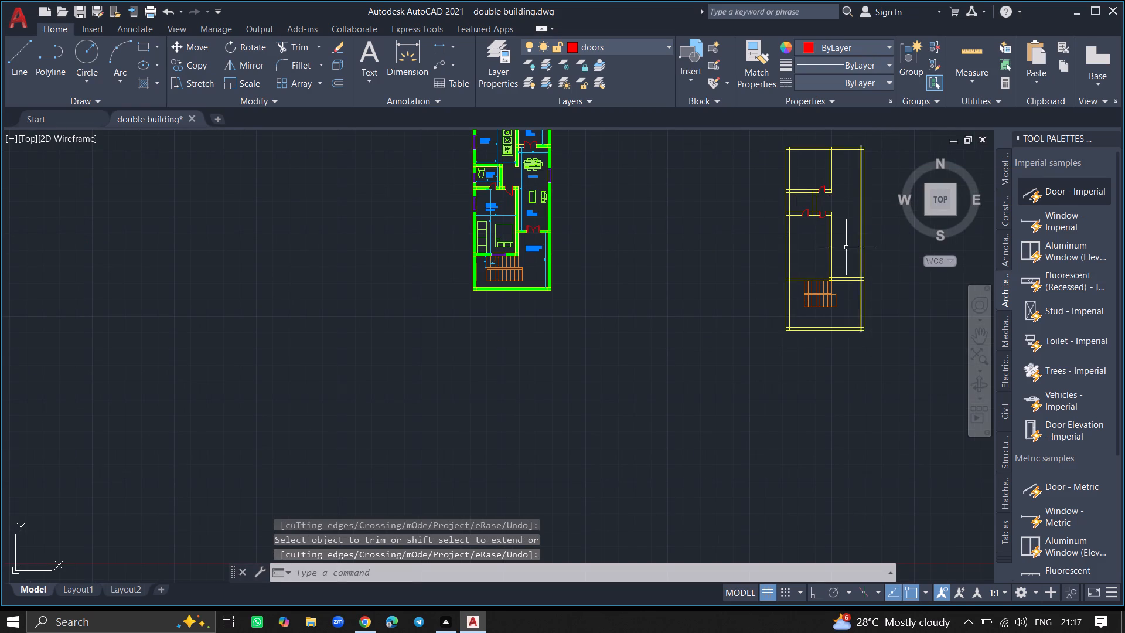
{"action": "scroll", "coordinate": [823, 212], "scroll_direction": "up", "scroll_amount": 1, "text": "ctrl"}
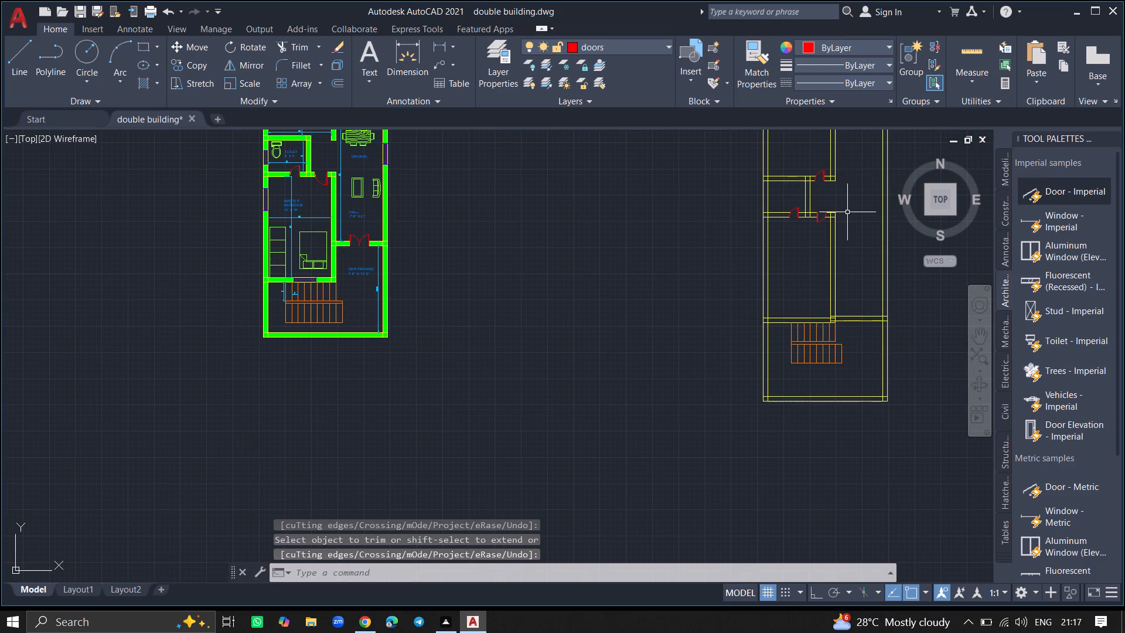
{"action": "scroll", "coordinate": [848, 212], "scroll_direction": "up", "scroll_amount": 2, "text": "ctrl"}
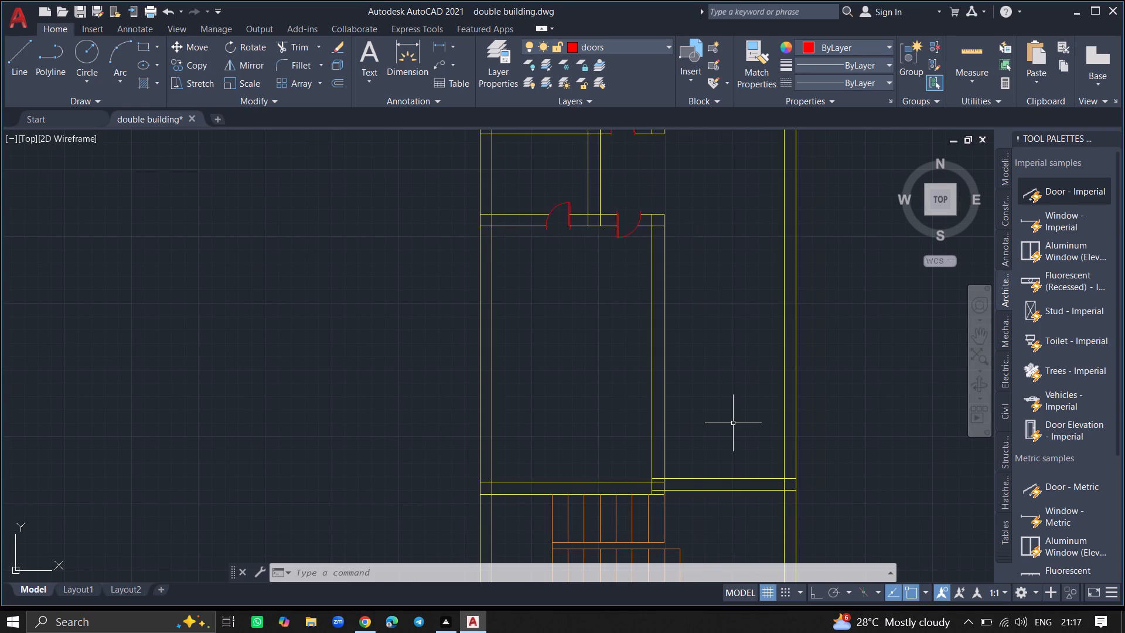
Copy the left door in the large room's top wall onto the upper line of the short wall right of the staircase.
{"action": "left_click", "coordinate": [568, 220]}
{"action": "type", "text": "COPY"}
{"action": "key", "text": "Return"}
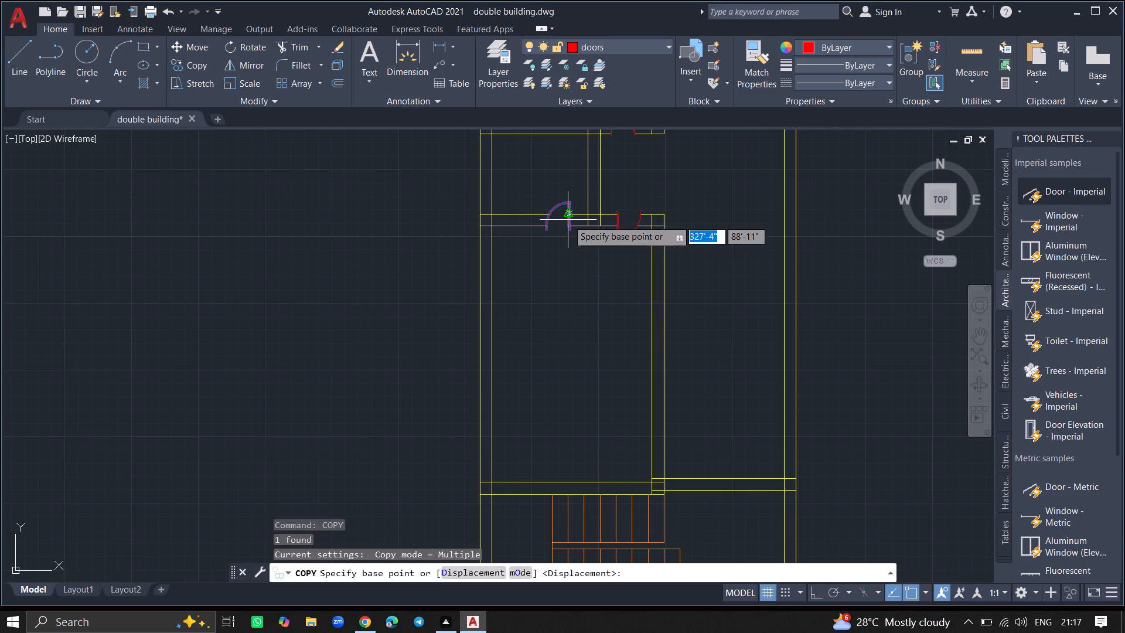
{"action": "left_click", "coordinate": [568, 220]}
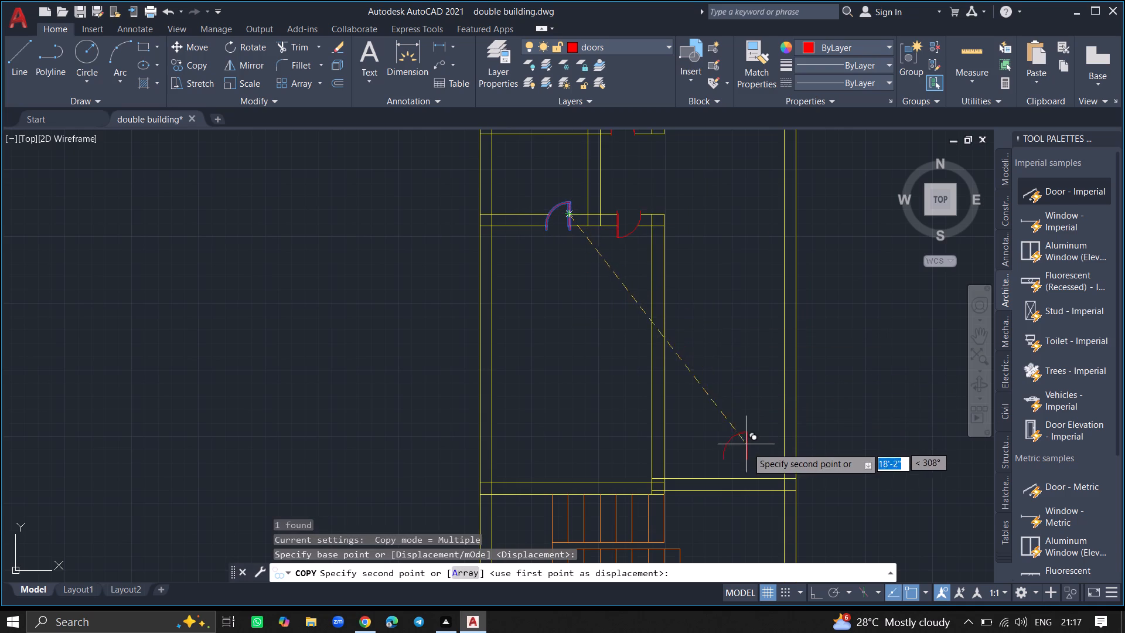
{"action": "scroll", "coordinate": [749, 478], "scroll_direction": "up", "scroll_amount": 1, "text": "ctrl"}
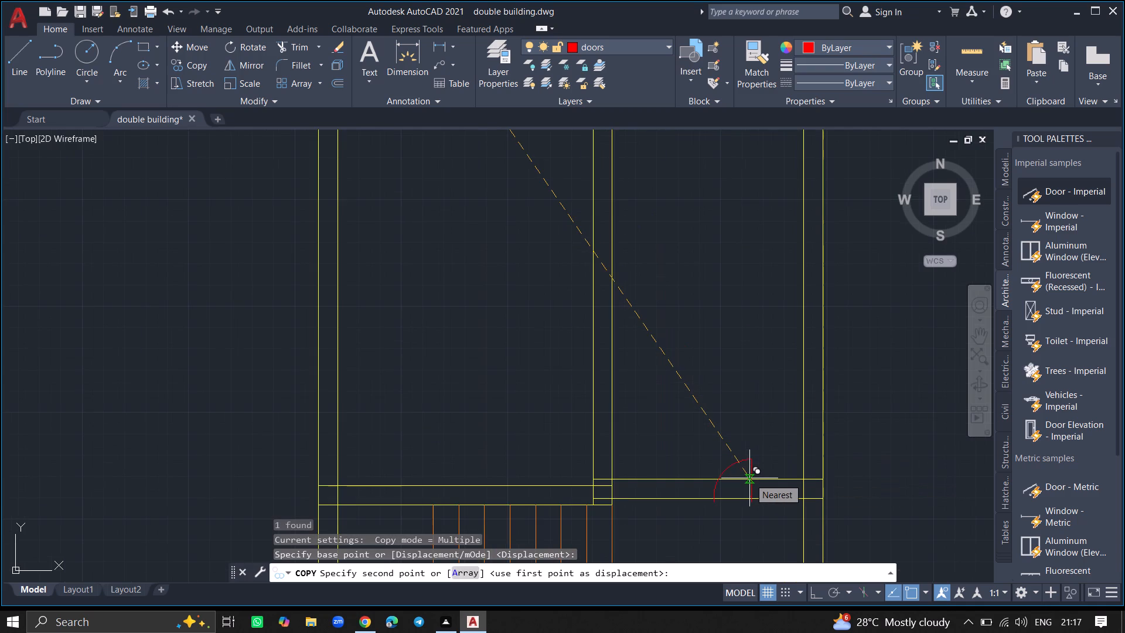
{"action": "left_click", "coordinate": [749, 478]}
{"action": "key", "text": "Return"}
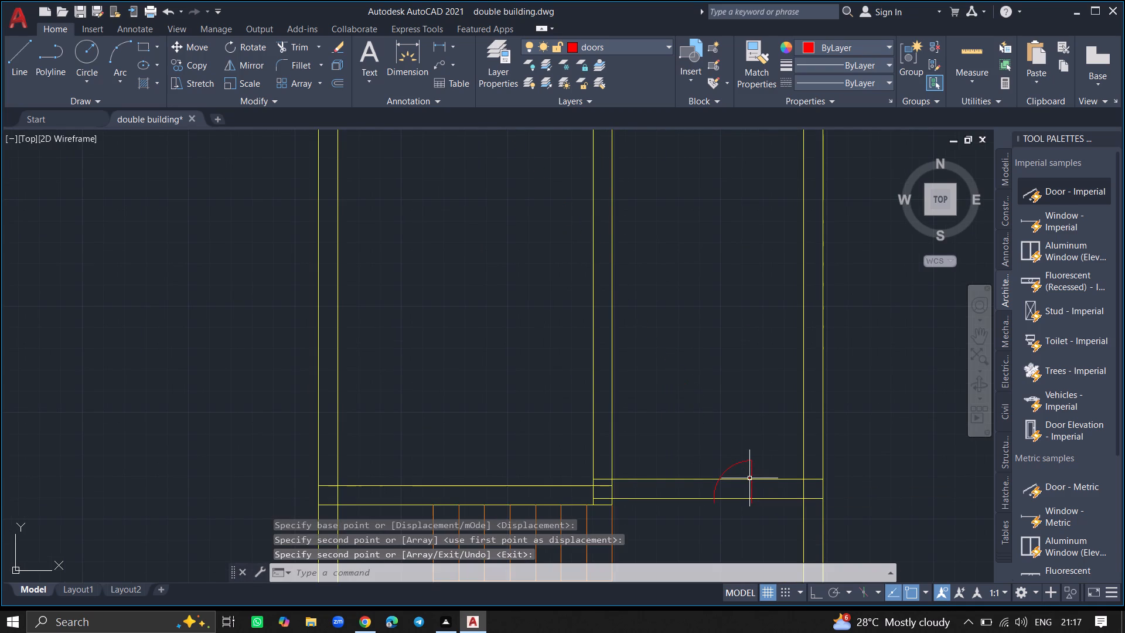
Mirror the copied door about a vertical line through its arc's free end, keeping the original, to form a double door.
{"action": "left_click", "coordinate": [723, 476]}
{"action": "type", "text": "MIRROR"}
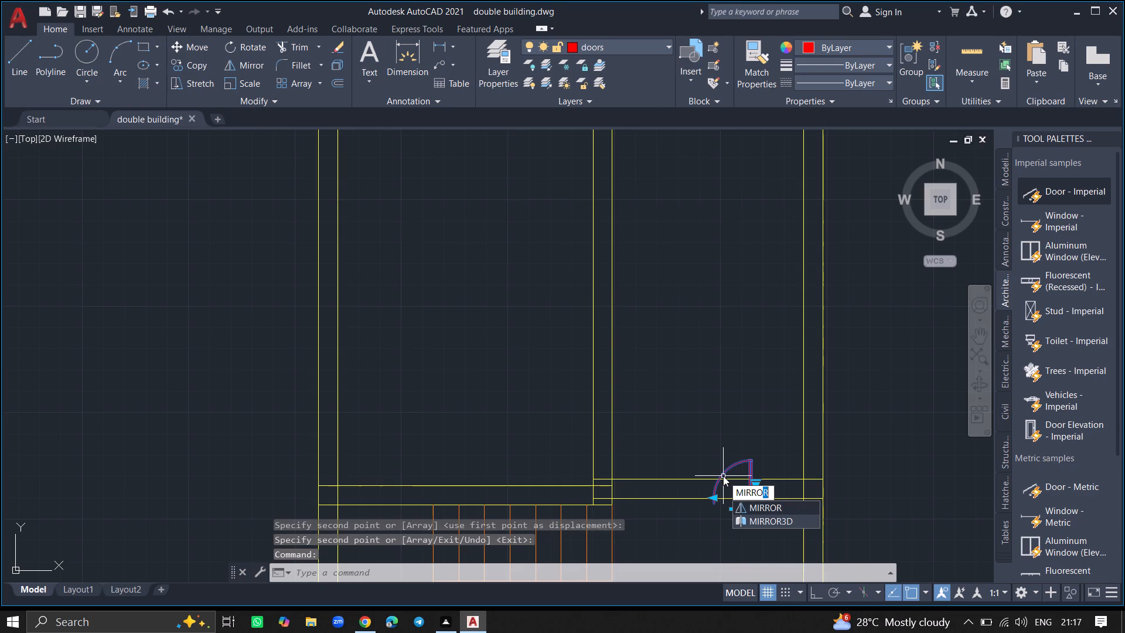
{"action": "key", "text": "Return"}
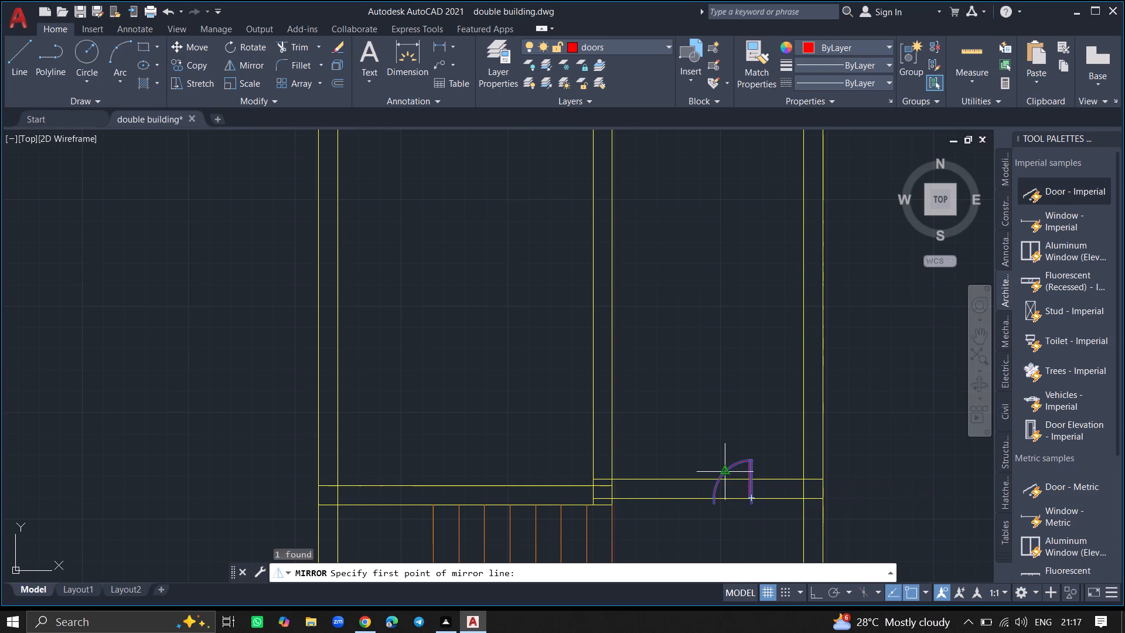
{"action": "scroll", "coordinate": [714, 497], "scroll_direction": "up", "scroll_amount": 4, "text": "ctrl"}
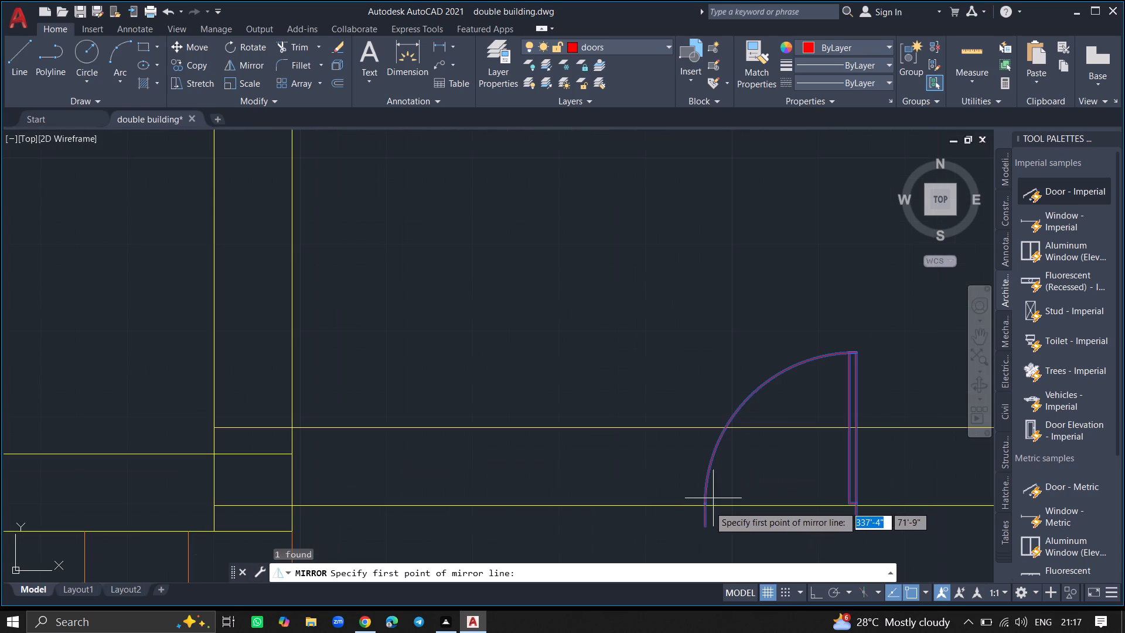
{"action": "left_click", "coordinate": [705, 526]}
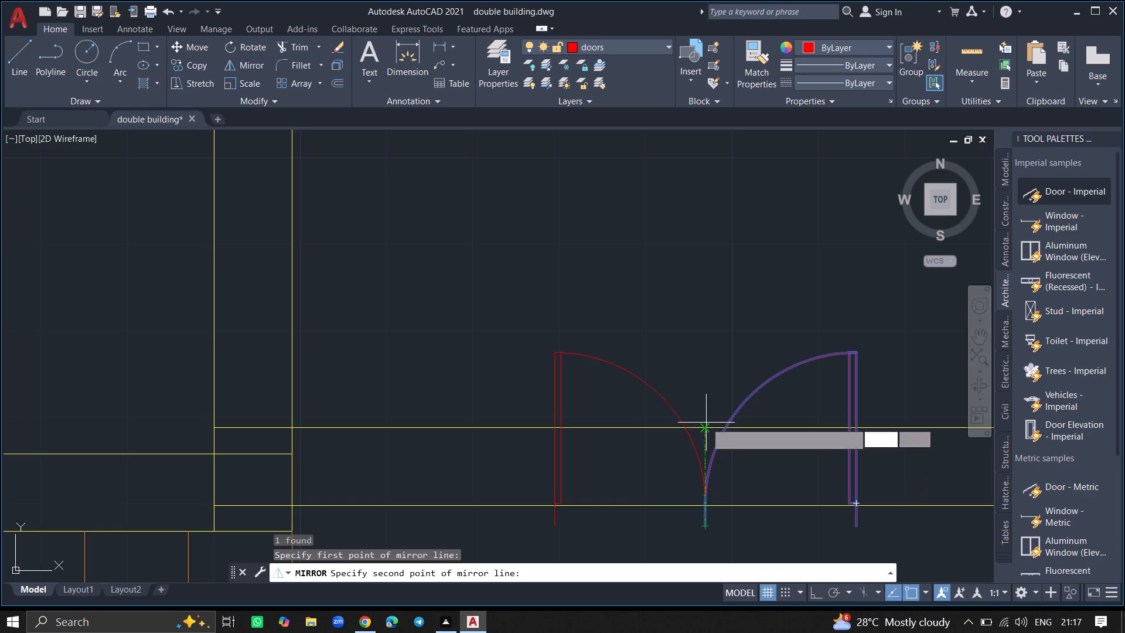
{"action": "left_click", "coordinate": [709, 384]}
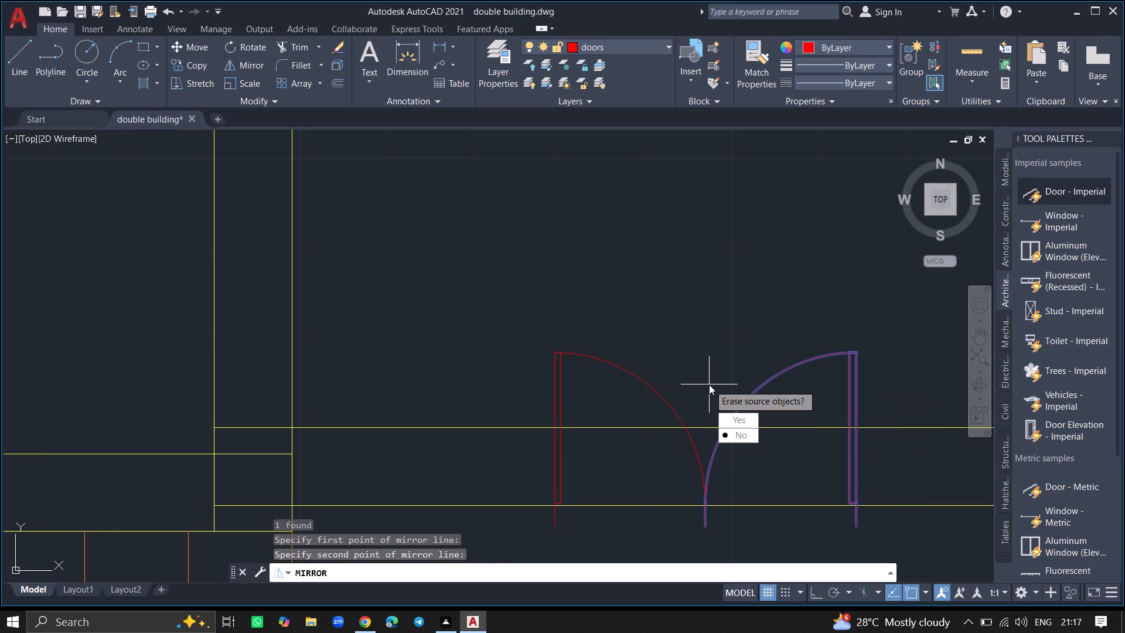
{"action": "left_click_drag", "start_coordinate": [731, 435], "coordinate": [709, 384]}
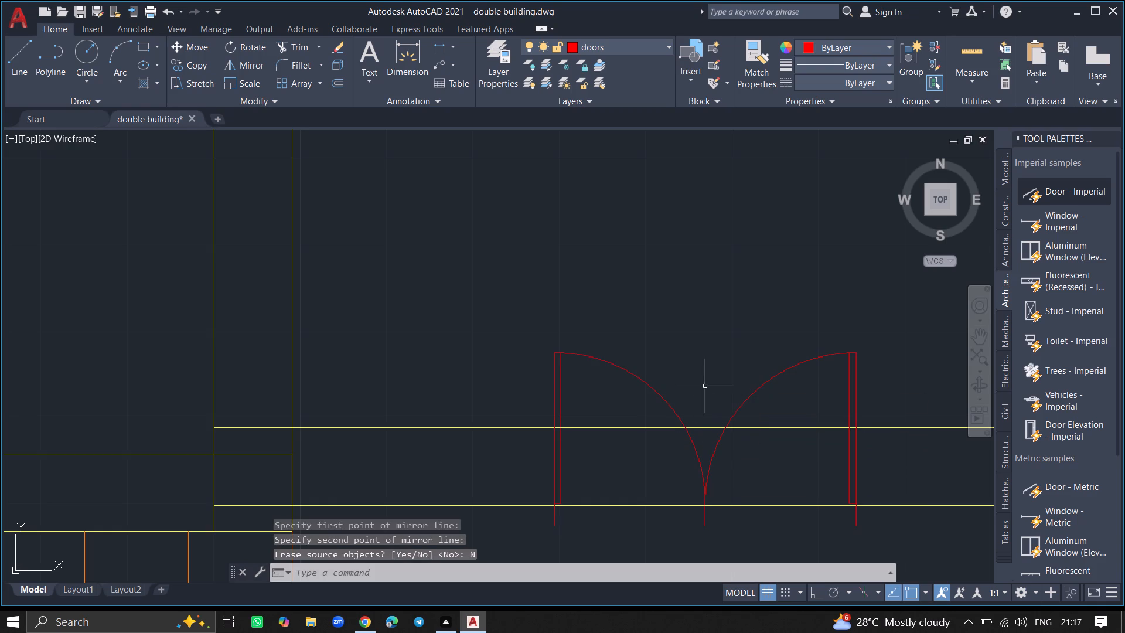
Trim both wall lines inside the double door opening.
{"action": "scroll", "coordinate": [681, 383], "scroll_direction": "down", "scroll_amount": 3, "text": "ctrl"}
{"action": "scroll", "coordinate": [679, 413], "scroll_direction": "up", "scroll_amount": 2, "text": "ctrl"}
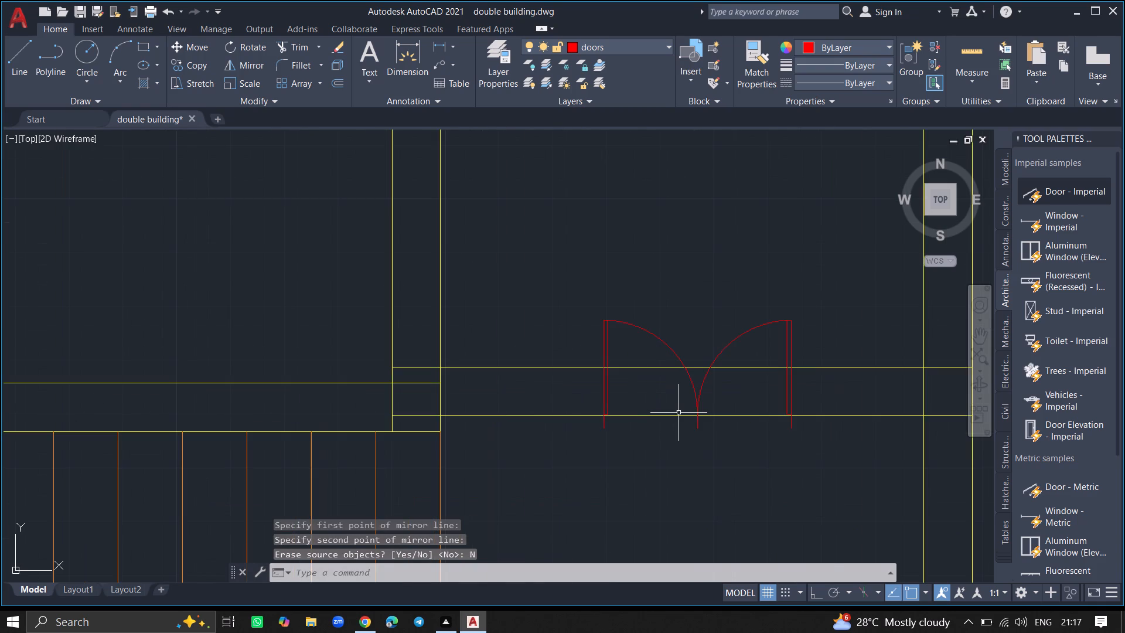
{"action": "type", "text": "TRIM"}
{"action": "key", "text": "Return"}
{"action": "left_click", "coordinate": [679, 416]}
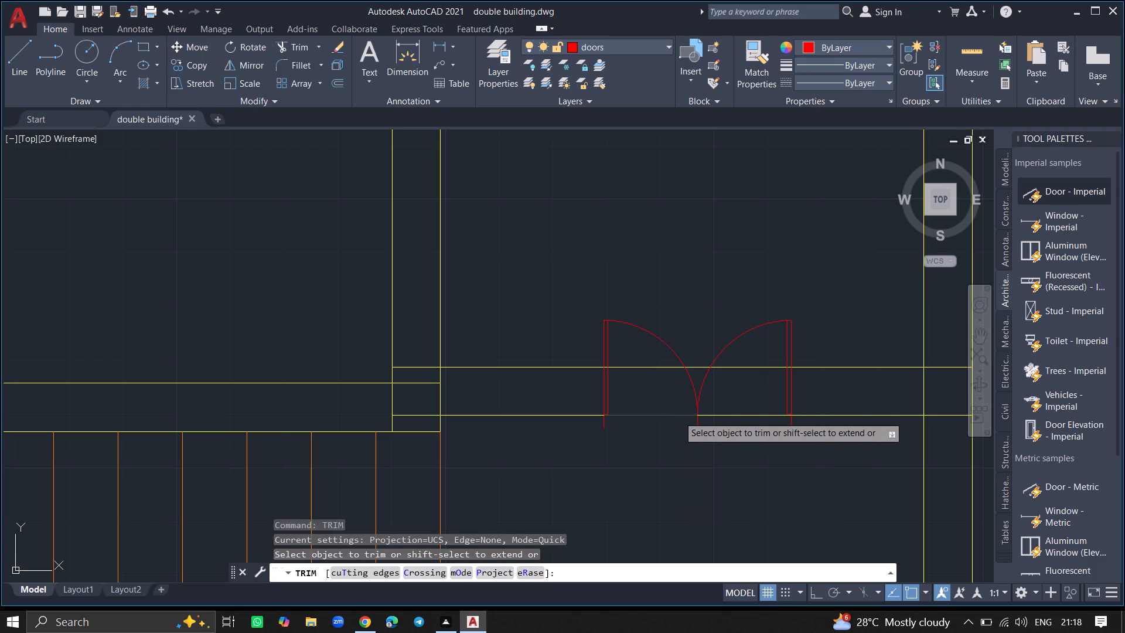
{"action": "left_click", "coordinate": [658, 368]}
{"action": "left_click_drag", "start_coordinate": [695, 367], "coordinate": [719, 367]}
{"action": "left_click", "coordinate": [719, 367]}
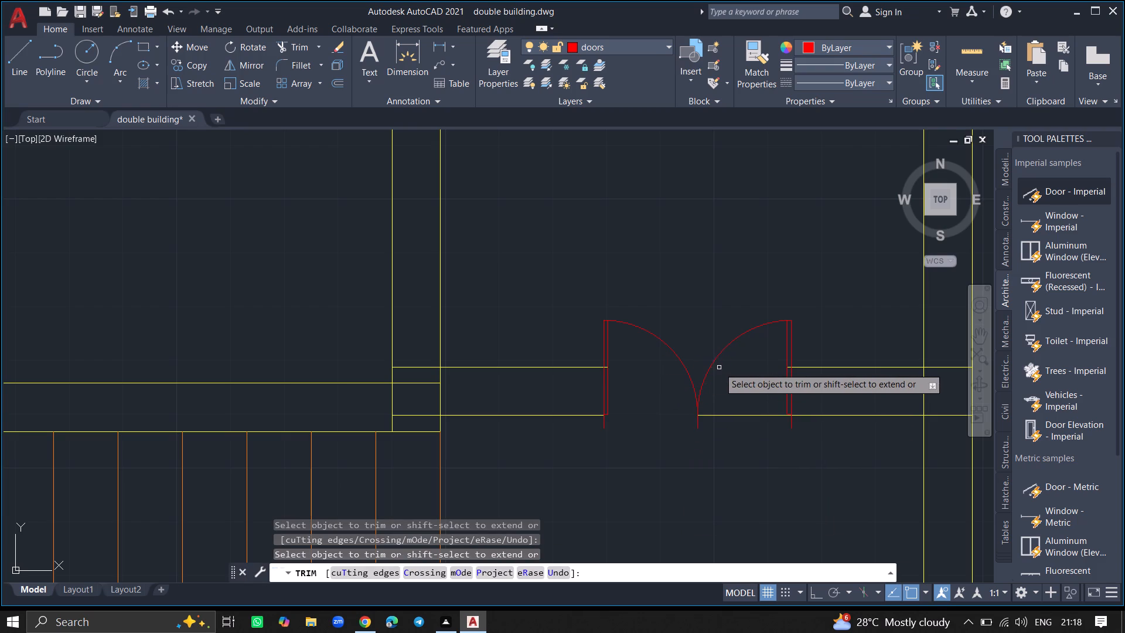
{"action": "left_click", "coordinate": [728, 416]}
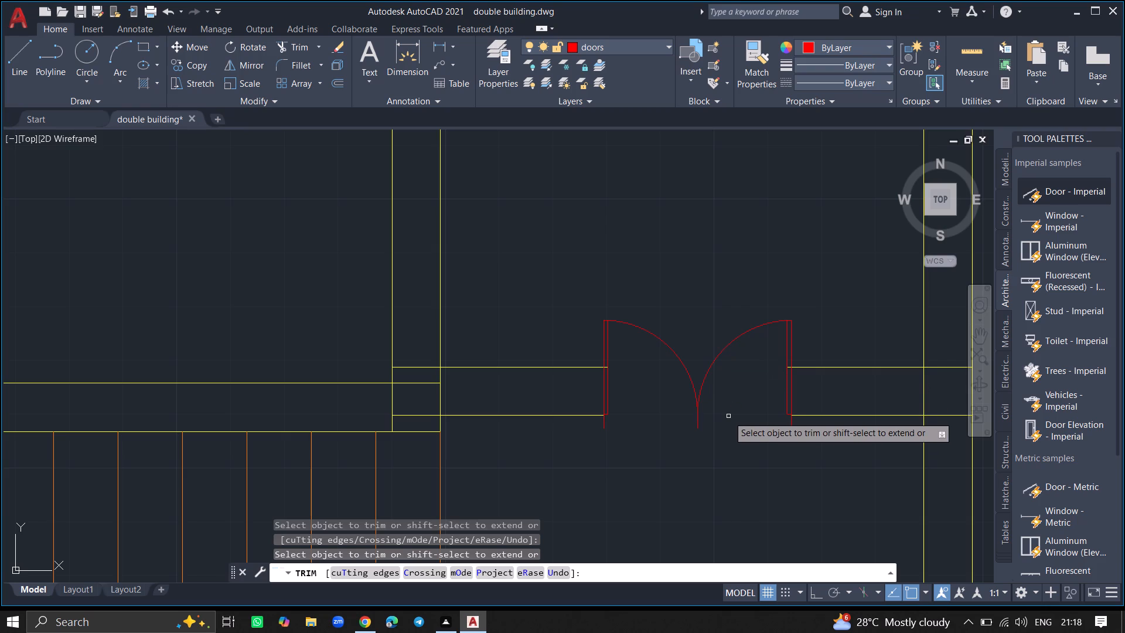
{"action": "key", "text": "Return"}
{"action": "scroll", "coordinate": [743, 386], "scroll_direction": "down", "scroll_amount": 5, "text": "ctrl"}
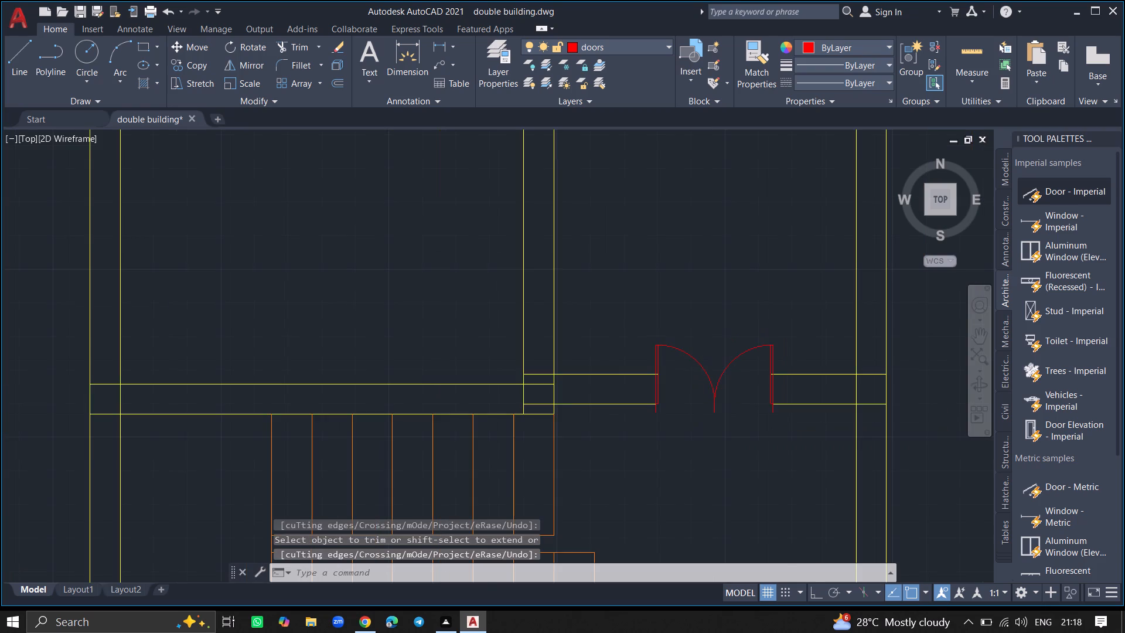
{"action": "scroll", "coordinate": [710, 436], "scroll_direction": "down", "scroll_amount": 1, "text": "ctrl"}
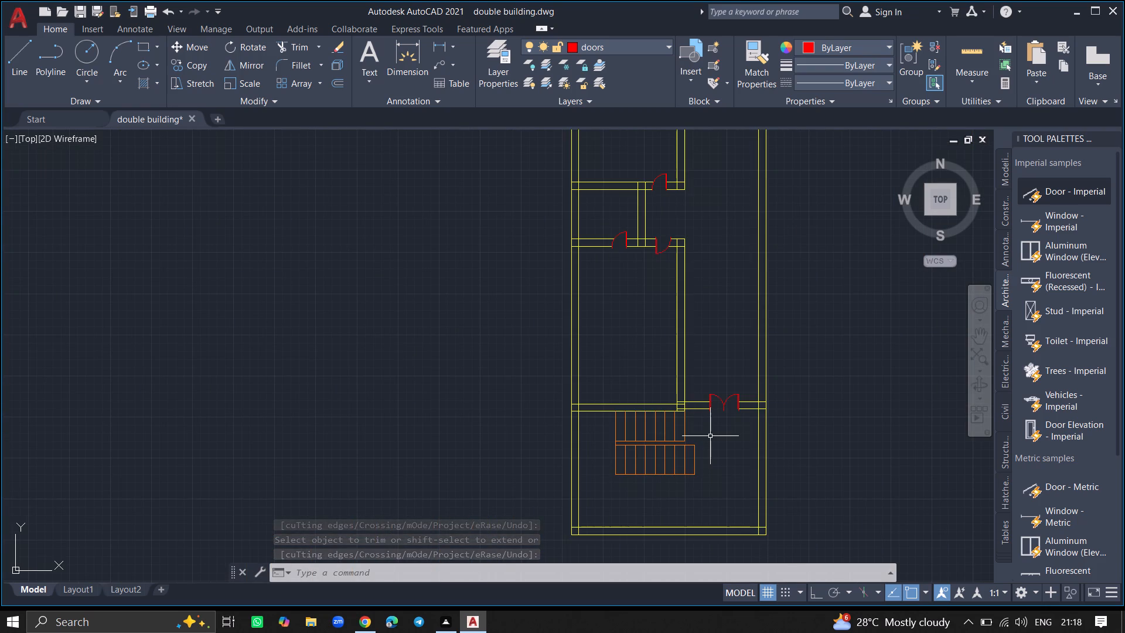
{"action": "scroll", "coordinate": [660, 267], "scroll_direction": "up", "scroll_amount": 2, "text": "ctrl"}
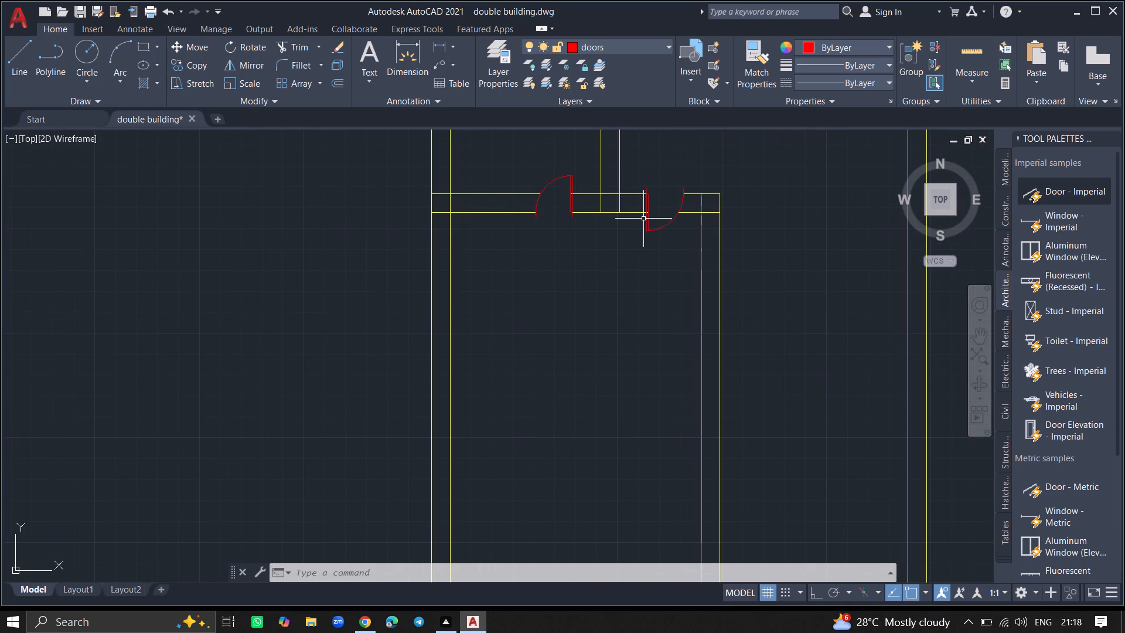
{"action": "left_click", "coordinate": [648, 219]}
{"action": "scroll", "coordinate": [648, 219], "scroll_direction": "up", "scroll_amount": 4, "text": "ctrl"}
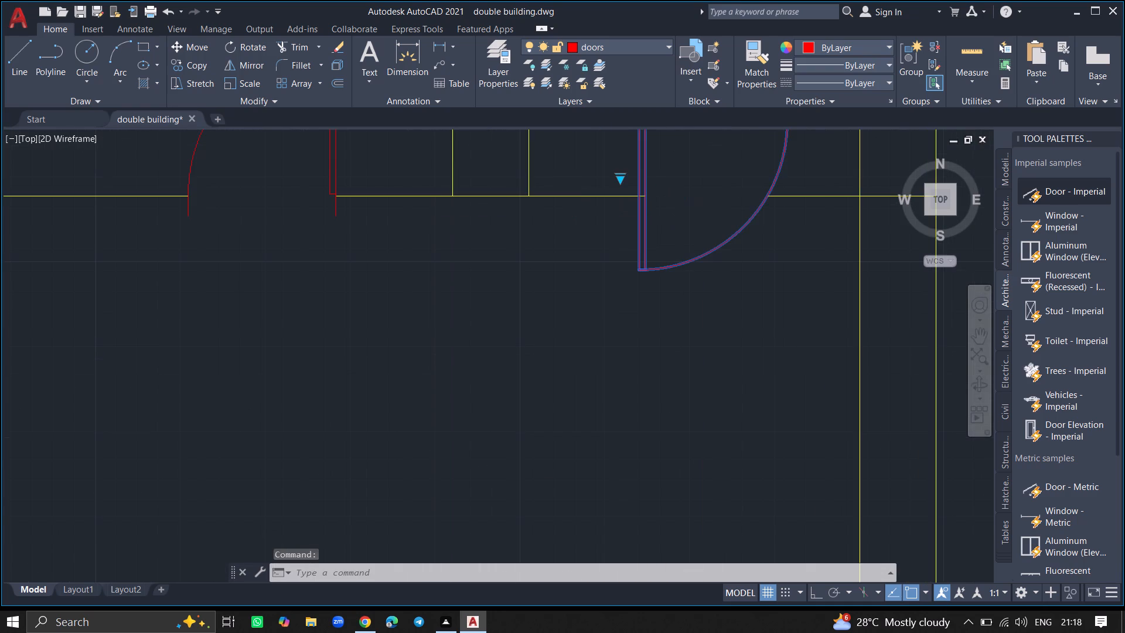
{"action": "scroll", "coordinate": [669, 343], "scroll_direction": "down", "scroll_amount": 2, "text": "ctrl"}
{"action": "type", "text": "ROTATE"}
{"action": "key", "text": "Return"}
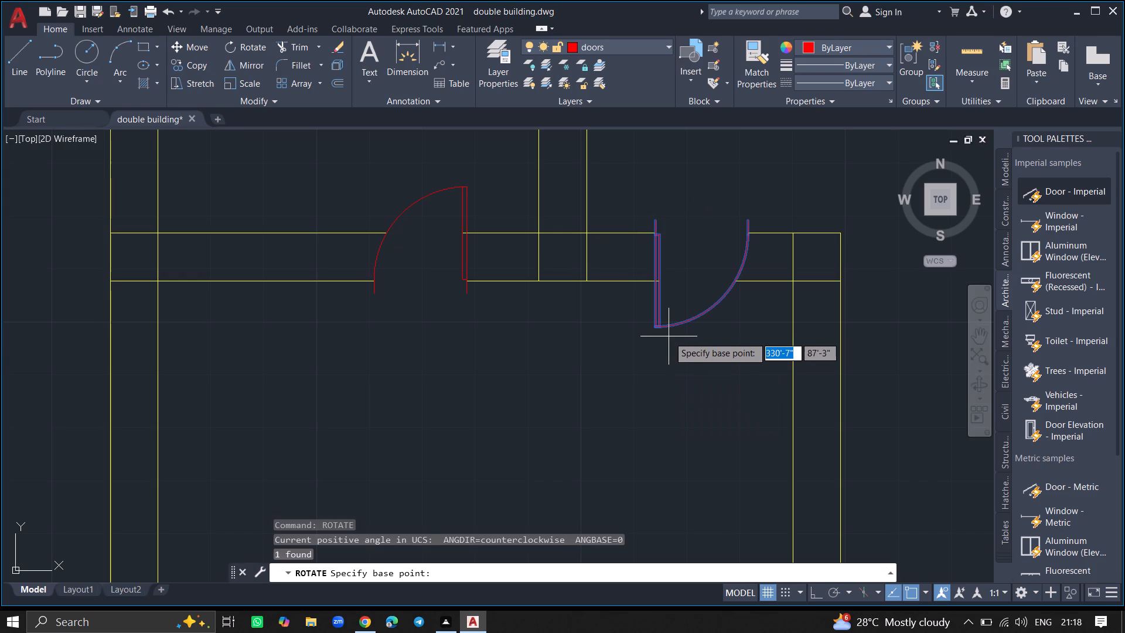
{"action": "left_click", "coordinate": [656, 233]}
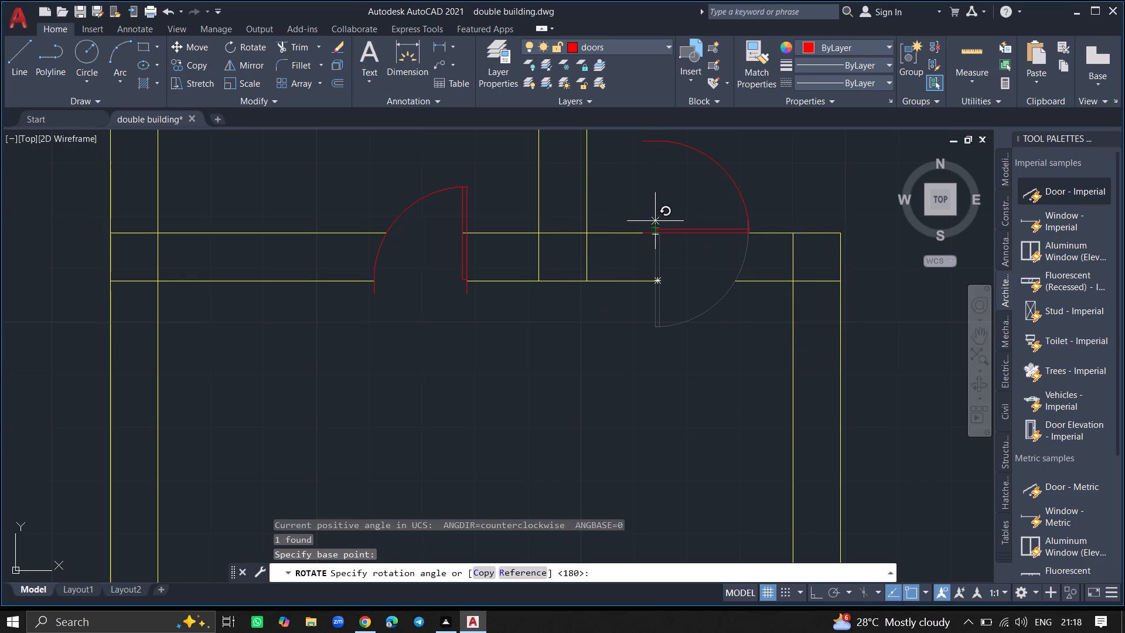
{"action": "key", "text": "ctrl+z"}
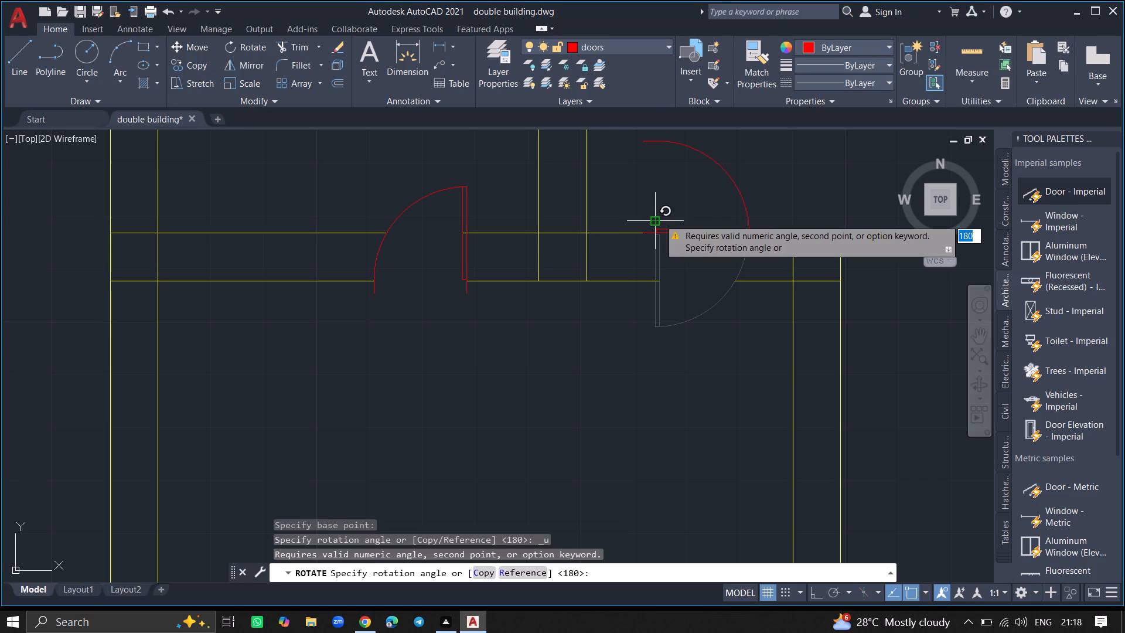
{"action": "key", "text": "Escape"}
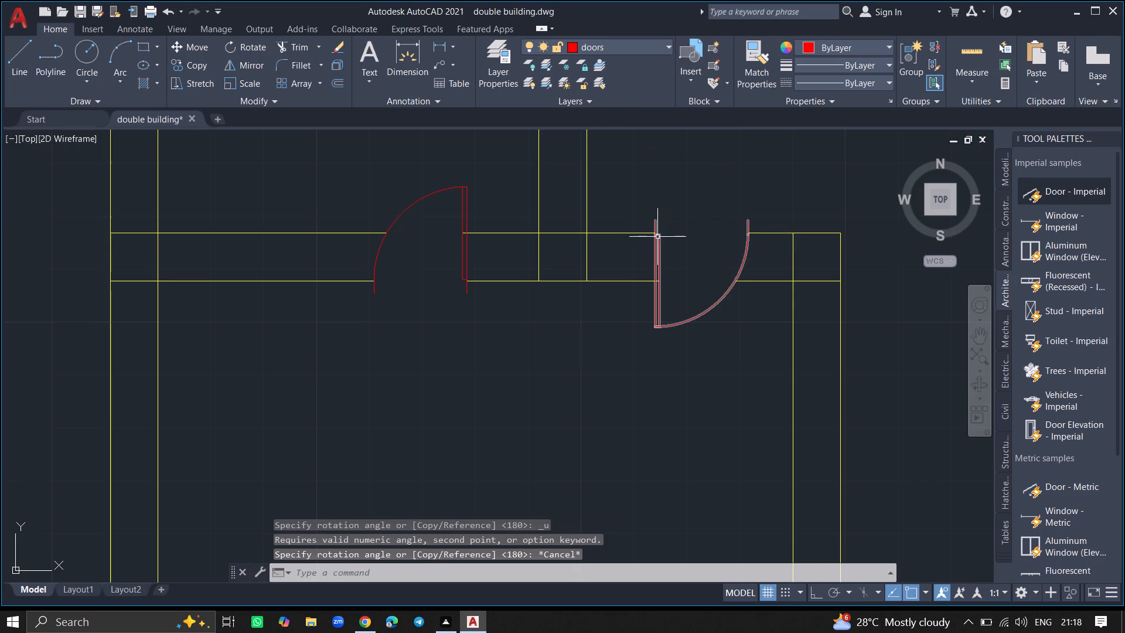
Mirror the right-hand door in the large room's top wall about its leaf's right vertical edge, erasing the source door.
{"action": "left_click", "coordinate": [657, 237]}
{"action": "type", "text": "MIRR"}
{"action": "left_click", "coordinate": [691, 268]}
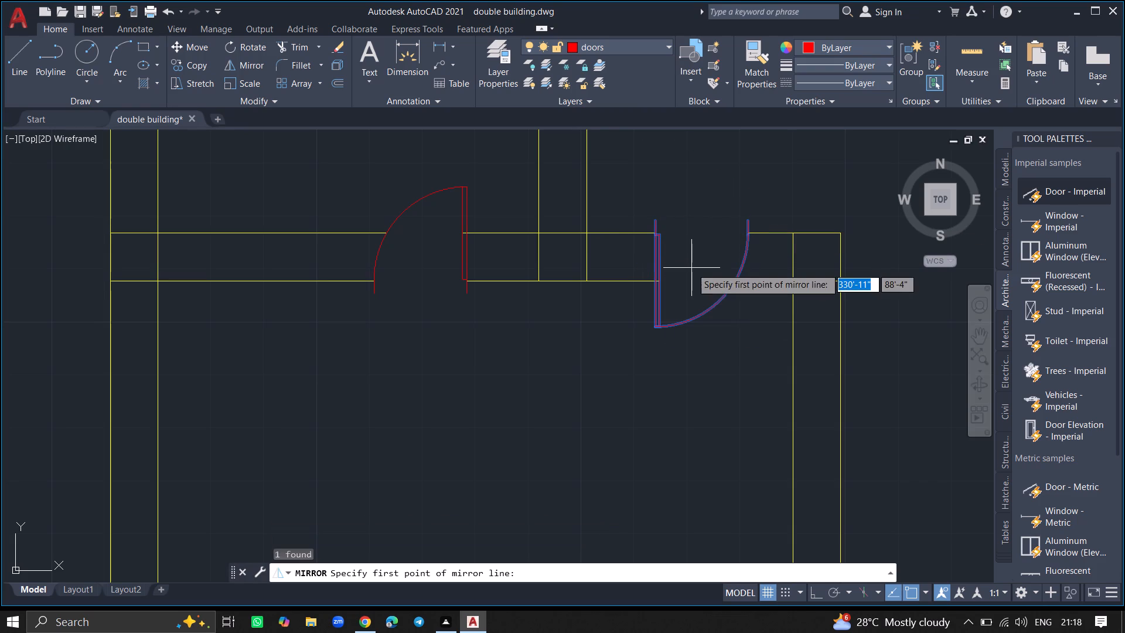
{"action": "left_click", "coordinate": [656, 329]}
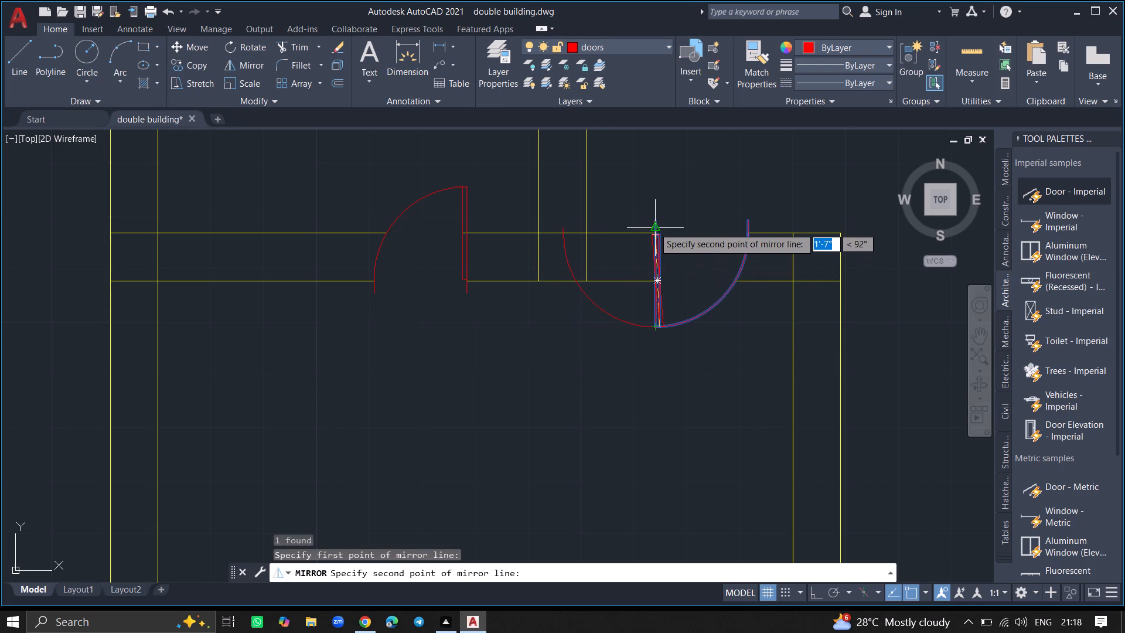
{"action": "scroll", "coordinate": [654, 227], "scroll_direction": "up", "scroll_amount": 6, "text": "ctrl"}
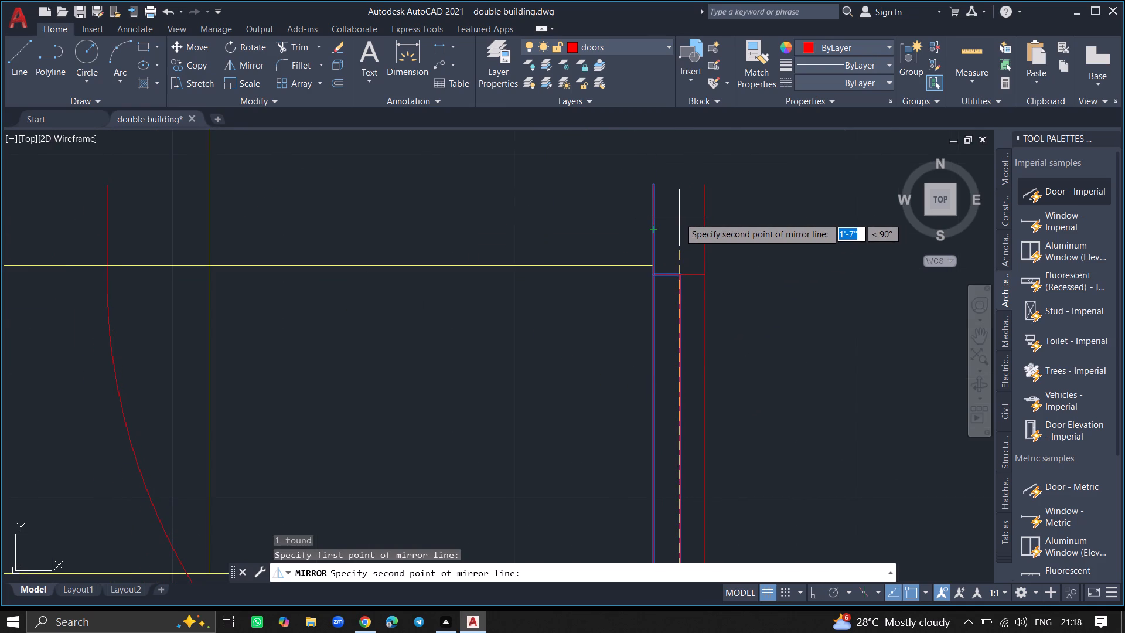
{"action": "scroll", "coordinate": [679, 217], "scroll_direction": "down", "scroll_amount": 4, "text": "ctrl"}
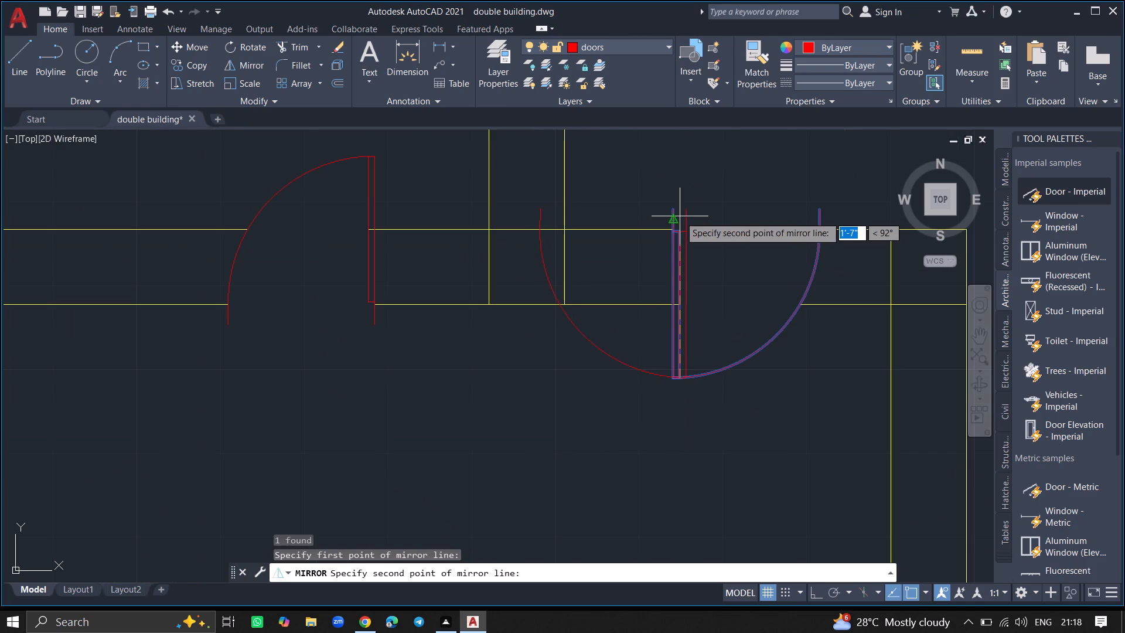
{"action": "scroll", "coordinate": [680, 216], "scroll_direction": "up", "scroll_amount": 3, "text": "ctrl"}
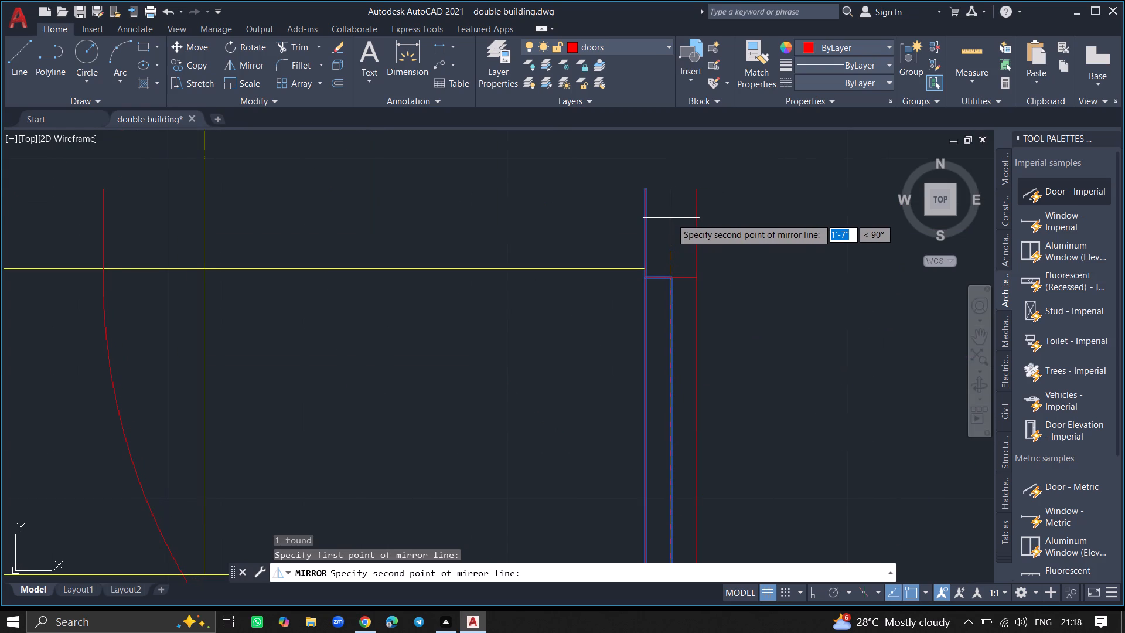
{"action": "left_click", "coordinate": [671, 218]}
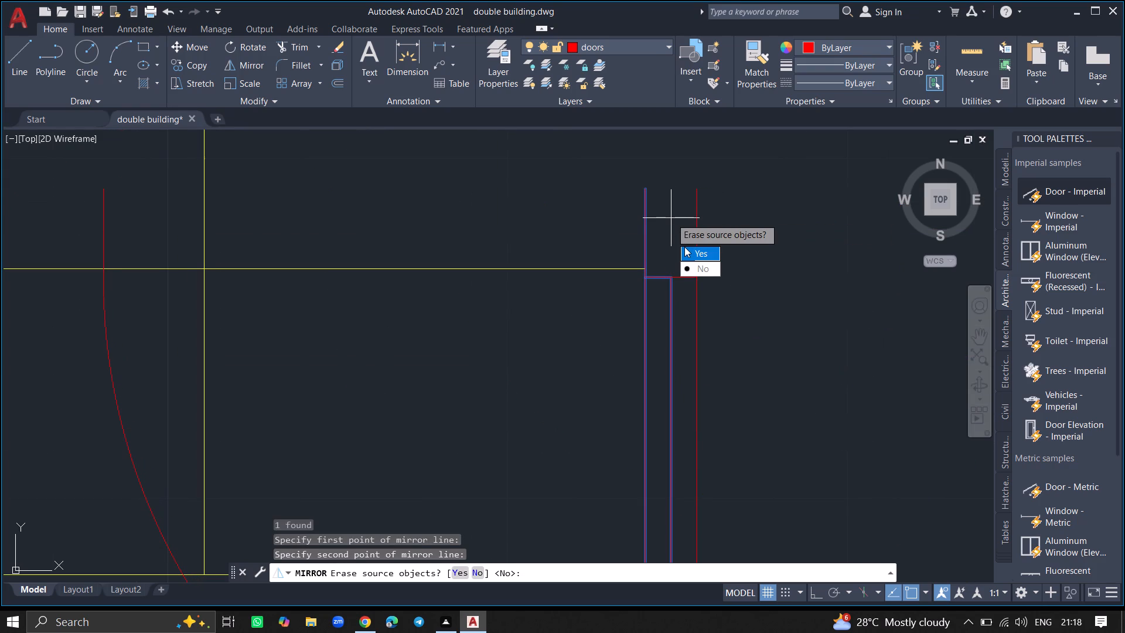
{"action": "left_click_drag", "start_coordinate": [684, 247], "coordinate": [671, 218]}
Move the mirrored door by its leaf's upper end about 1'-3" to the right, over the existing opening in the large room's top wall.
{"action": "scroll", "coordinate": [683, 226], "scroll_direction": "down", "scroll_amount": 3, "text": "ctrl"}
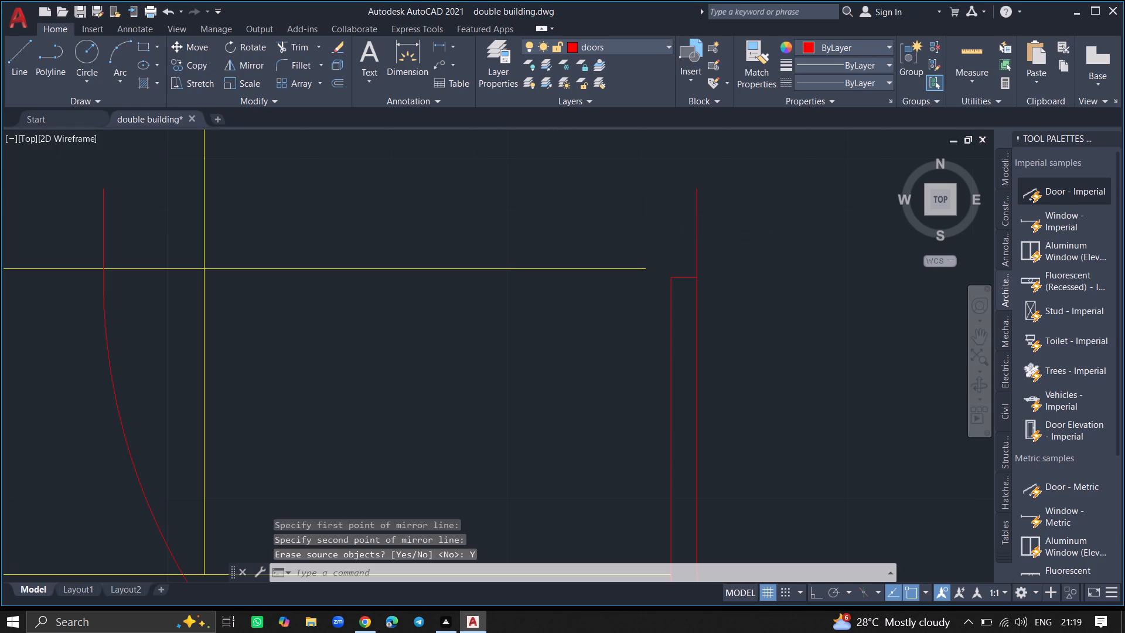
{"action": "left_click", "coordinate": [687, 228]}
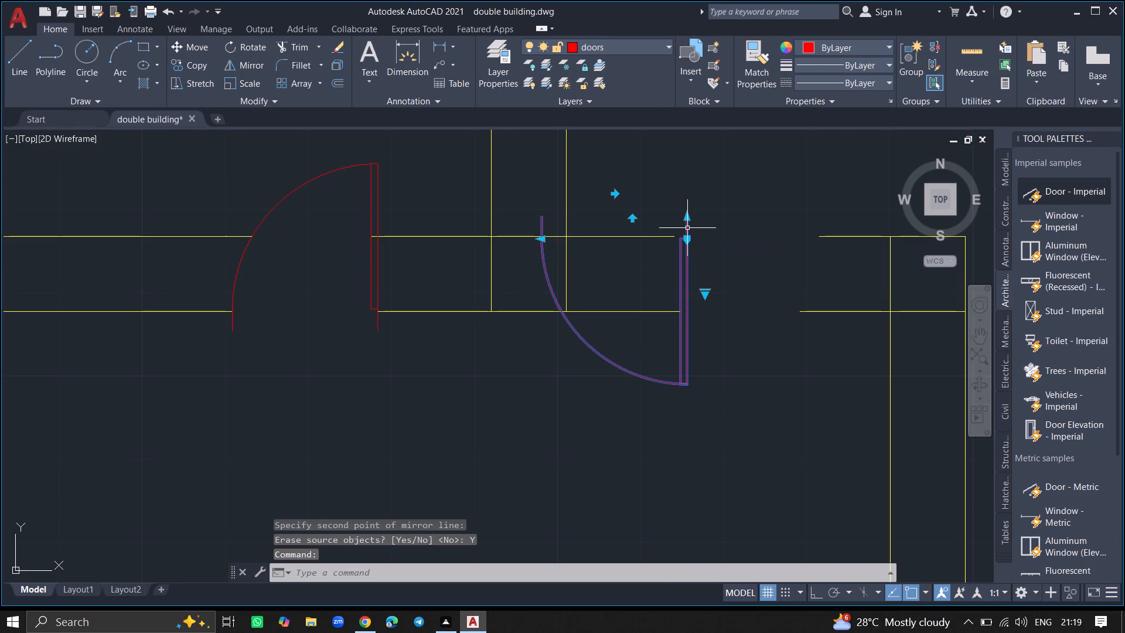
{"action": "type", "text": "MO"}
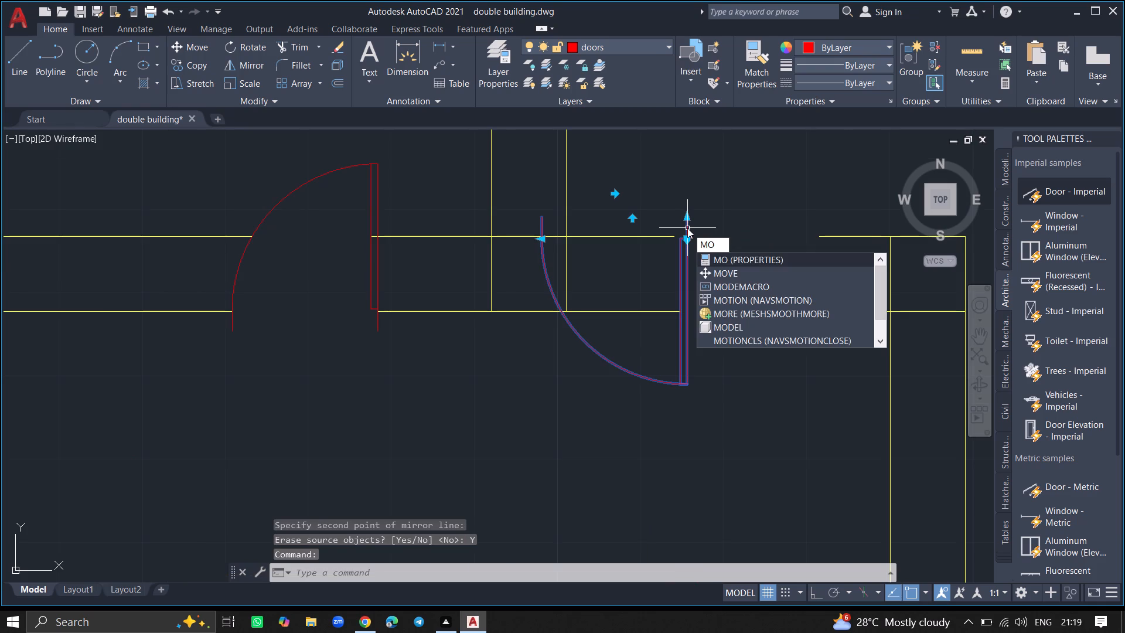
{"action": "type", "text": "VE"}
{"action": "key", "text": "Return"}
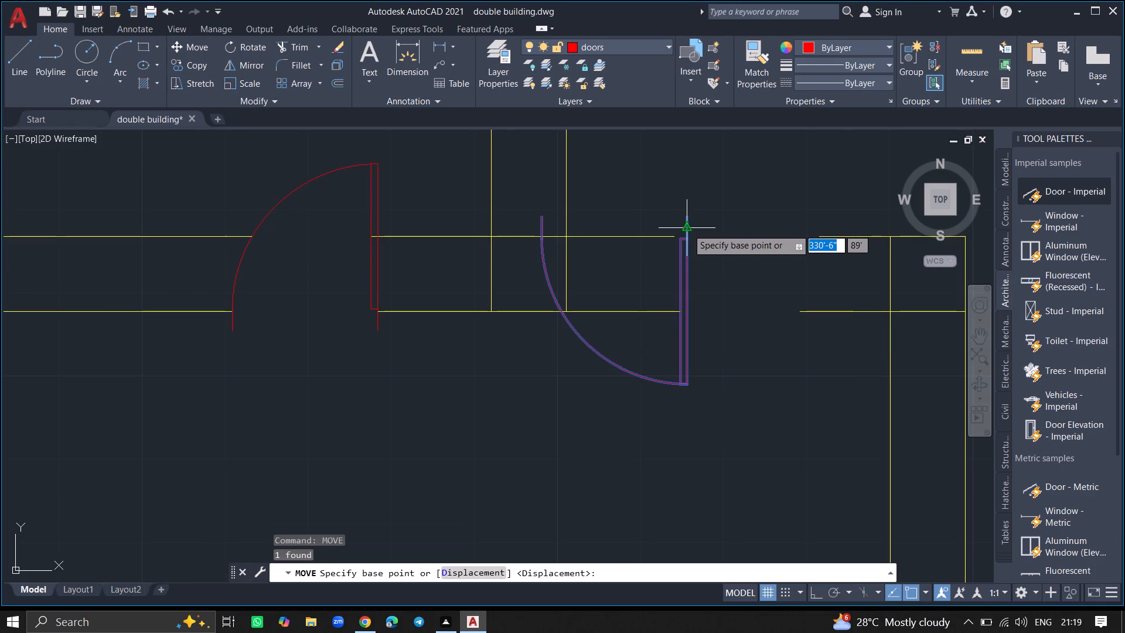
{"action": "left_click", "coordinate": [687, 233]}
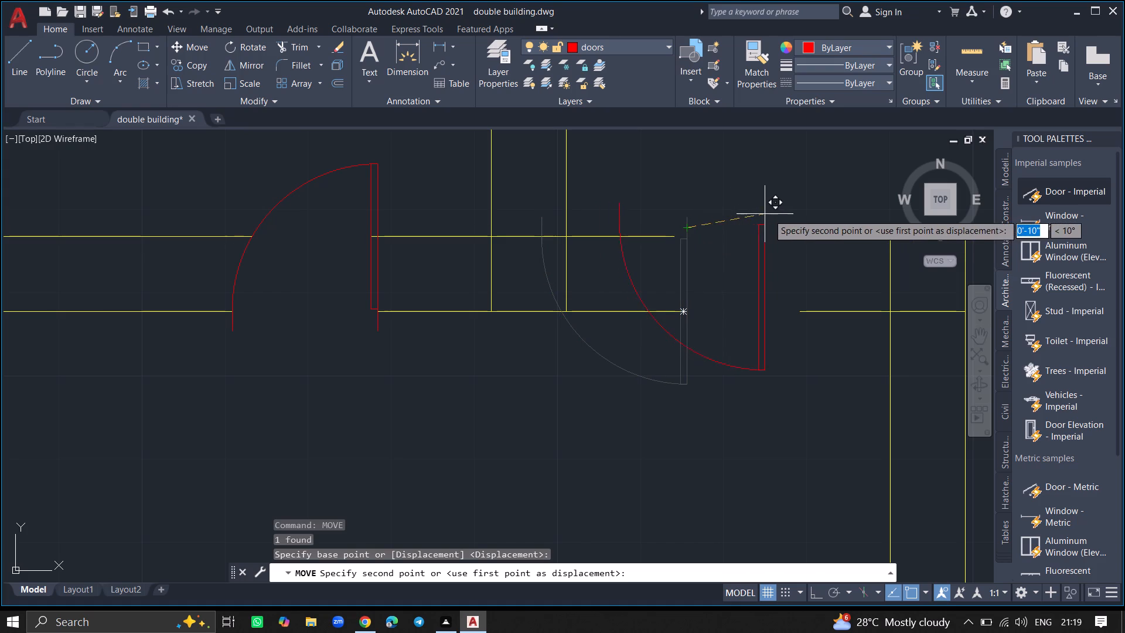
{"action": "left_click", "coordinate": [807, 218]}
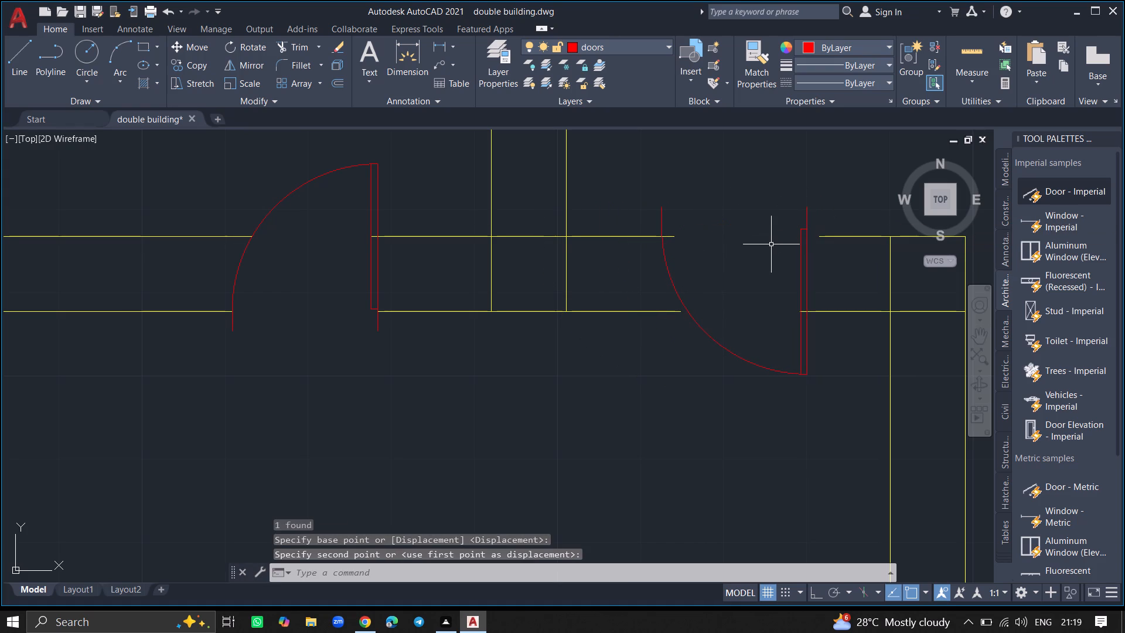
Extend the lower wall line to the moved door's arc and the upper wall line to its leaf's outer edge.
{"action": "type", "text": "EX"}
{"action": "key", "text": "Return"}
{"action": "left_click", "coordinate": [675, 312]}
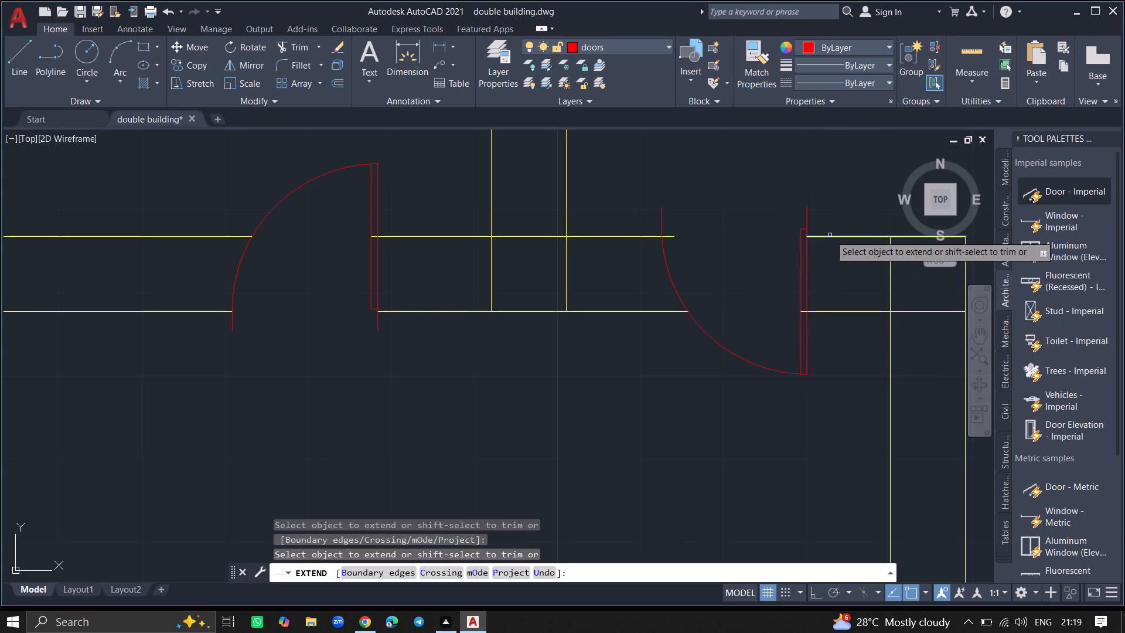
{"action": "left_click", "coordinate": [830, 235]}
{"action": "key", "text": "Return"}
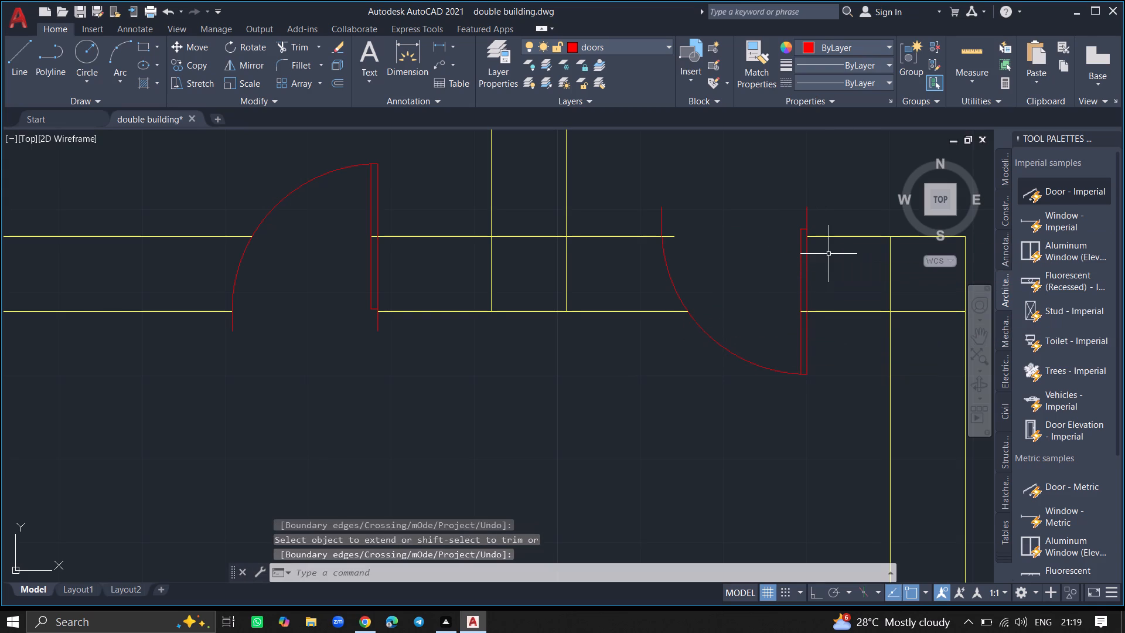
Trim the lower wall line's excess across the moved door's leaf and the upper wall line's end past its arc.
{"action": "scroll", "coordinate": [791, 319], "scroll_direction": "up", "scroll_amount": 3, "text": "ctrl"}
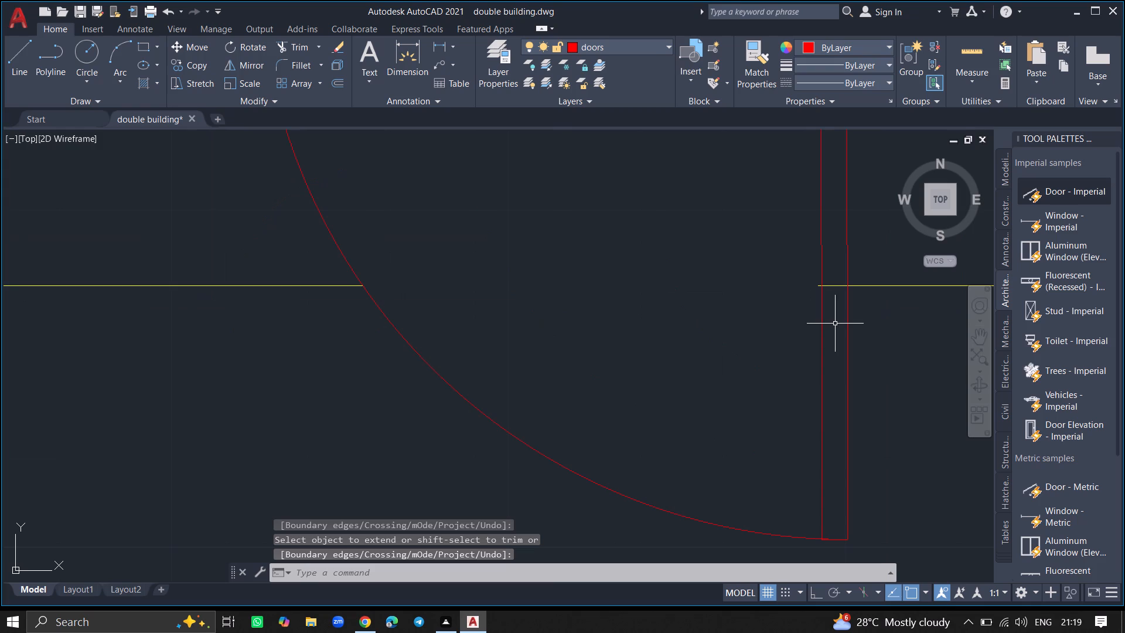
{"action": "type", "text": "TRIM"}
{"action": "key", "text": "Return"}
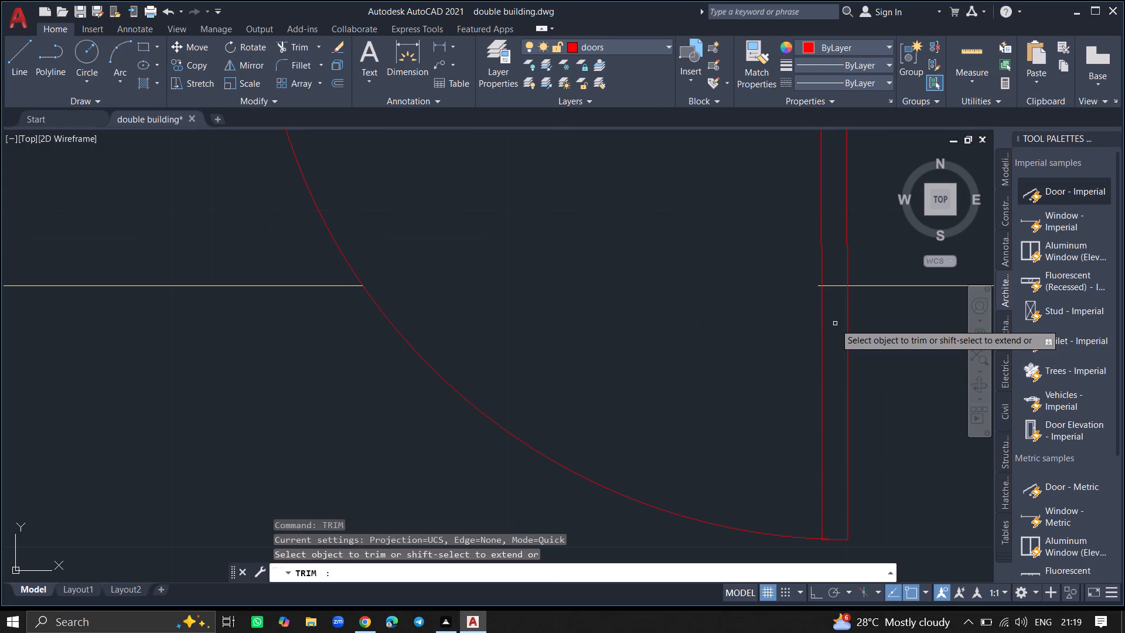
{"action": "left_click", "coordinate": [833, 285]}
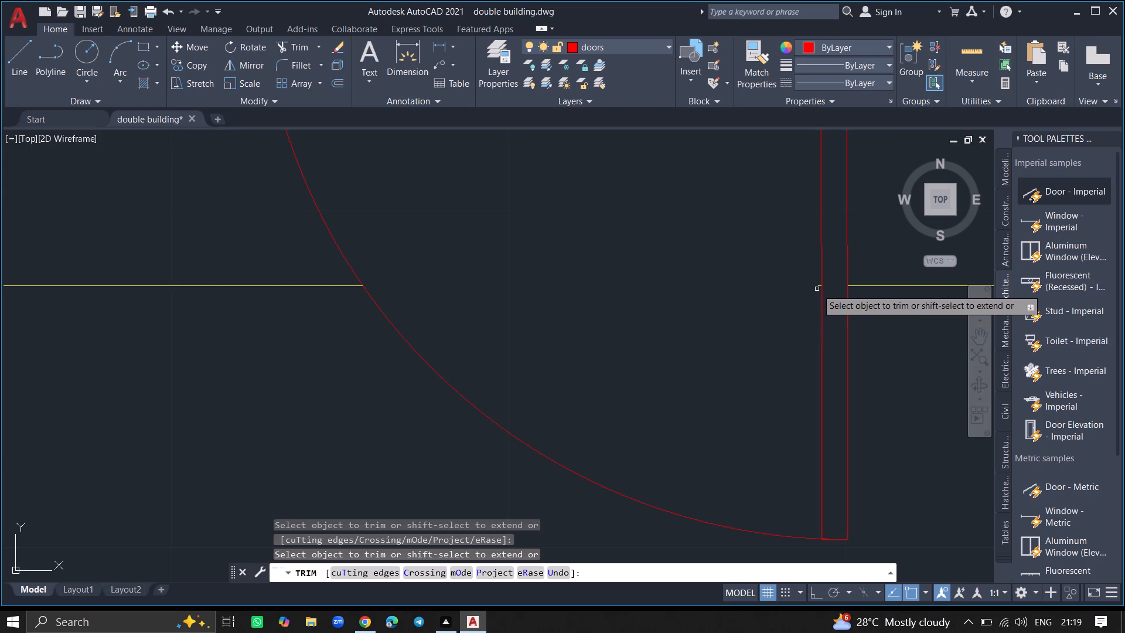
{"action": "left_click_drag", "start_coordinate": [818, 286], "coordinate": [786, 314]}
{"action": "scroll", "coordinate": [786, 314], "scroll_direction": "down", "scroll_amount": 2, "text": "ctrl"}
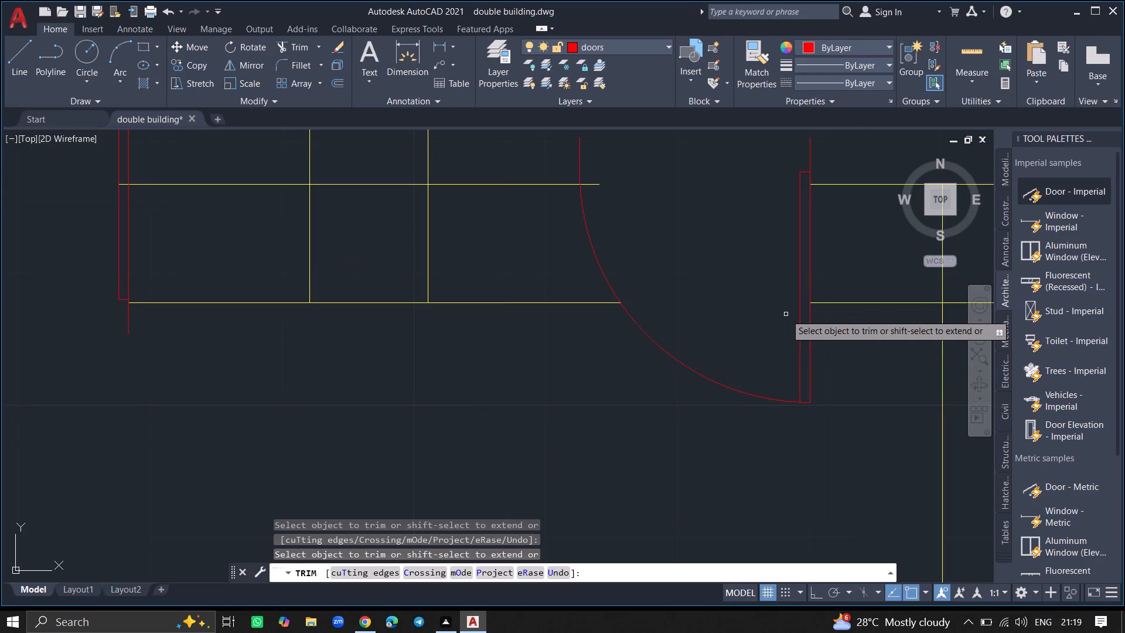
{"action": "left_click", "coordinate": [594, 185]}
{"action": "key", "text": "Return"}
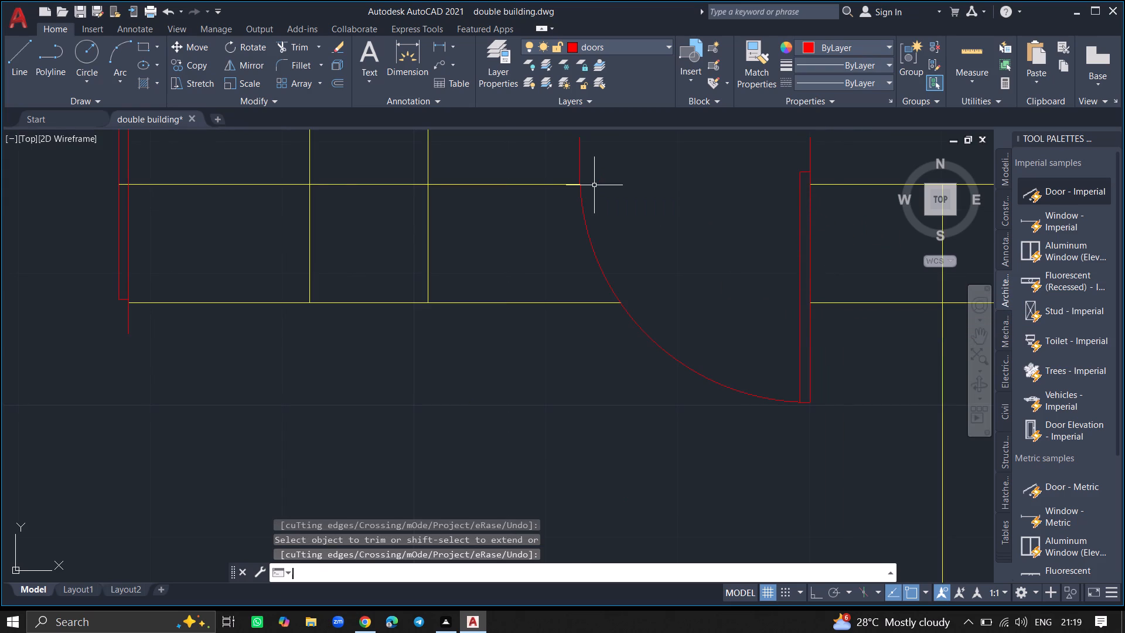
Make the windows layer current.
{"action": "scroll", "coordinate": [594, 185], "scroll_direction": "down", "scroll_amount": 3, "text": "ctrl"}
{"action": "scroll", "coordinate": [622, 236], "scroll_direction": "down", "scroll_amount": 3, "text": "ctrl"}
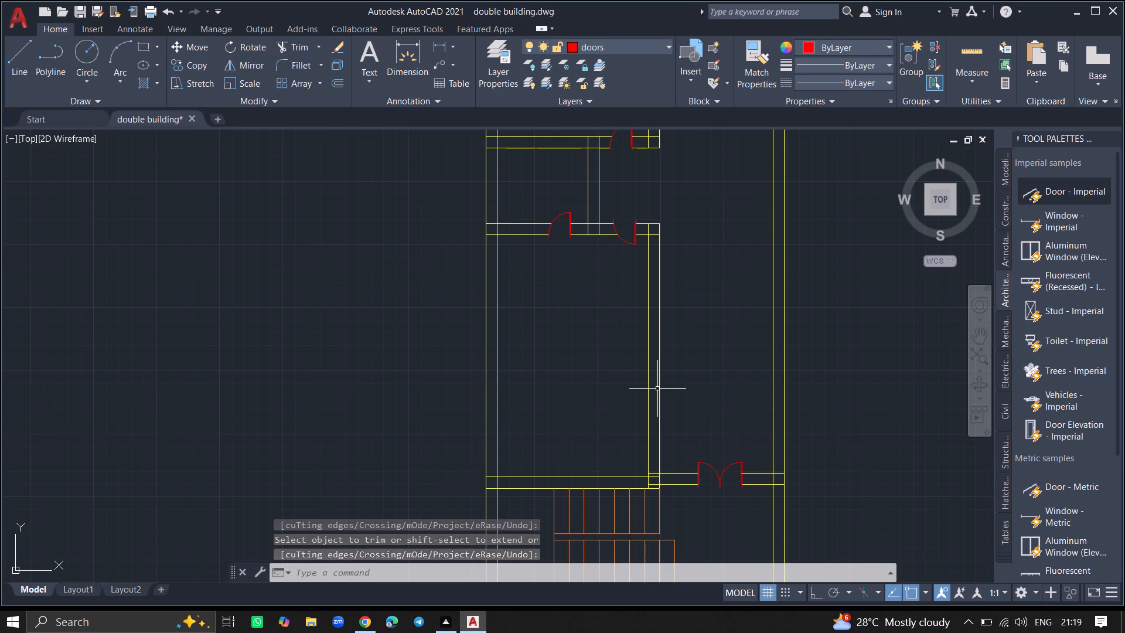
{"action": "scroll", "coordinate": [657, 389], "scroll_direction": "down", "scroll_amount": 2, "text": "ctrl"}
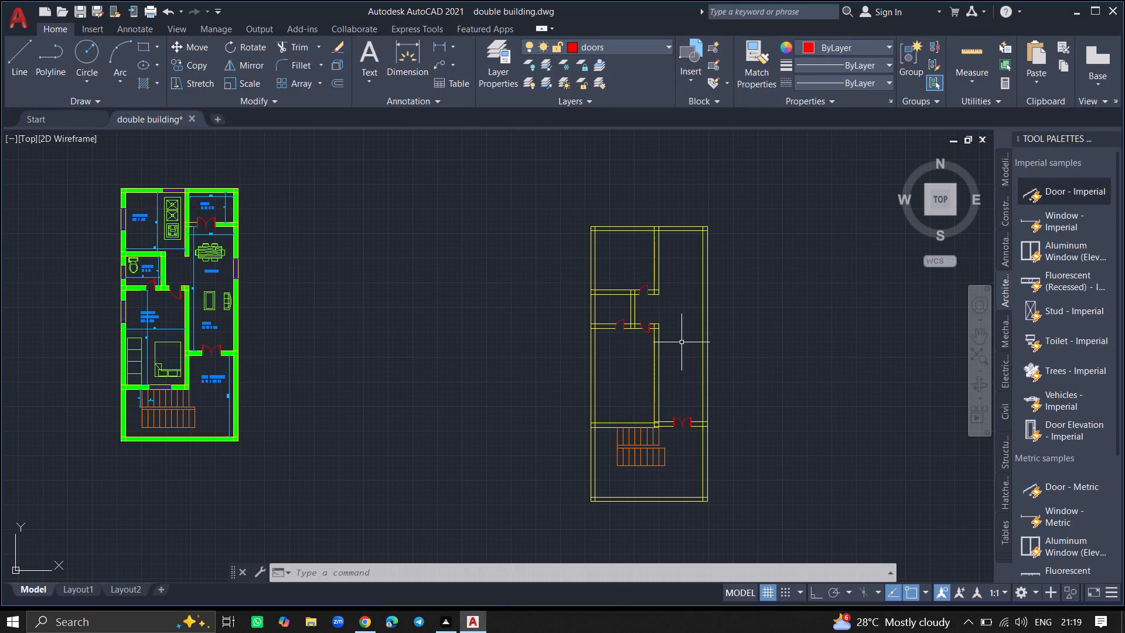
{"action": "scroll", "coordinate": [681, 342], "scroll_direction": "up", "scroll_amount": 2, "text": "ctrl"}
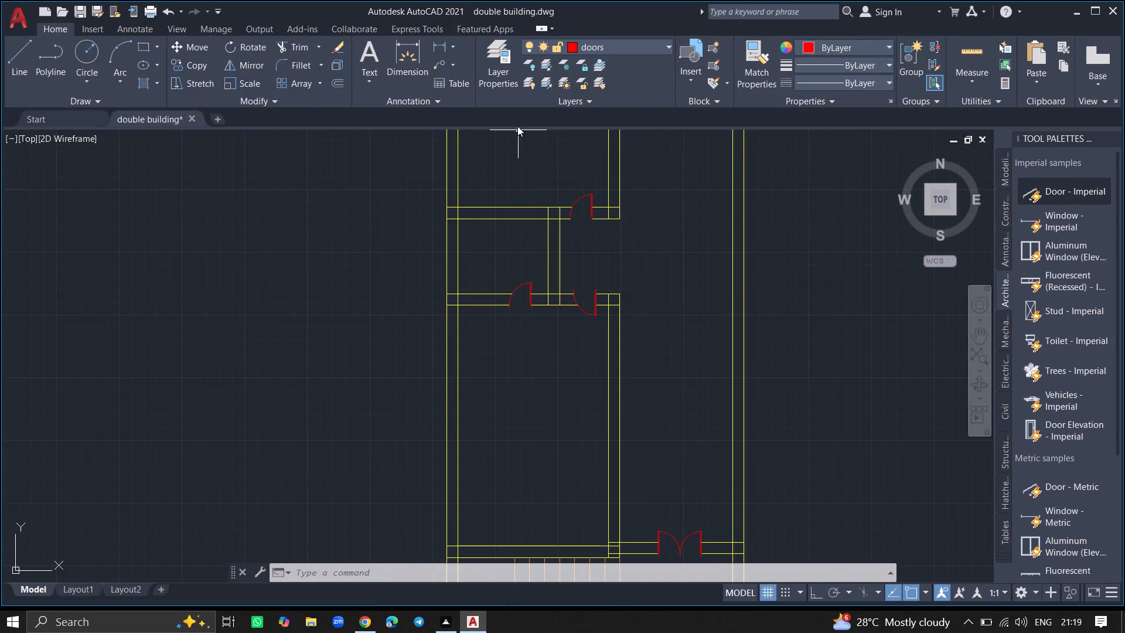
{"action": "left_click", "coordinate": [486, 60]}
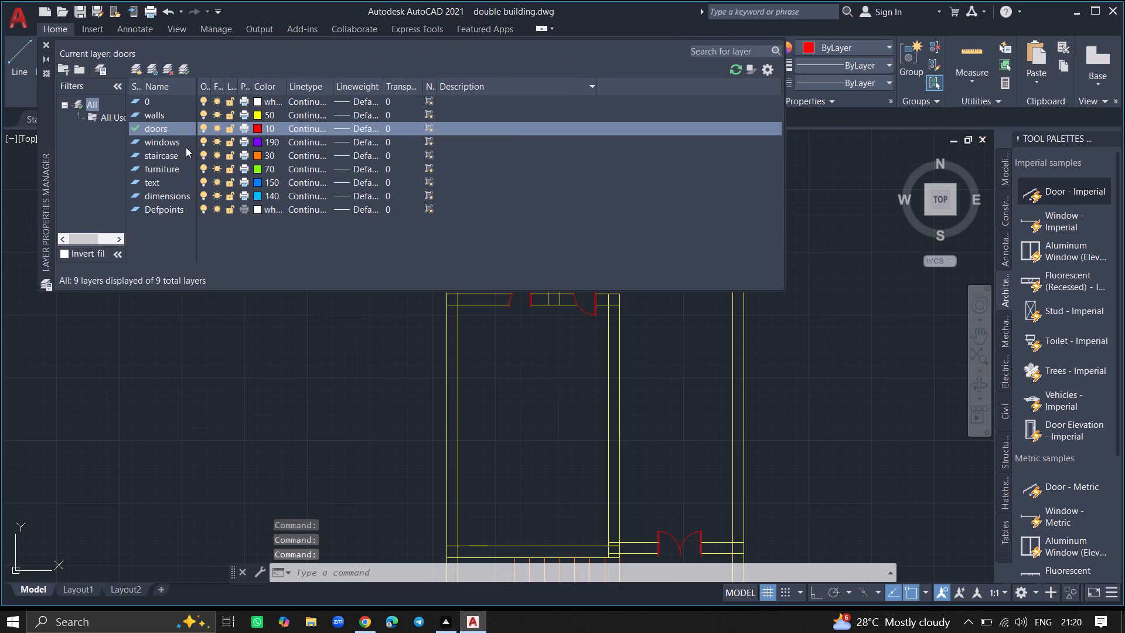
{"action": "left_click", "coordinate": [185, 143]}
{"action": "double_click", "coordinate": [185, 143]}
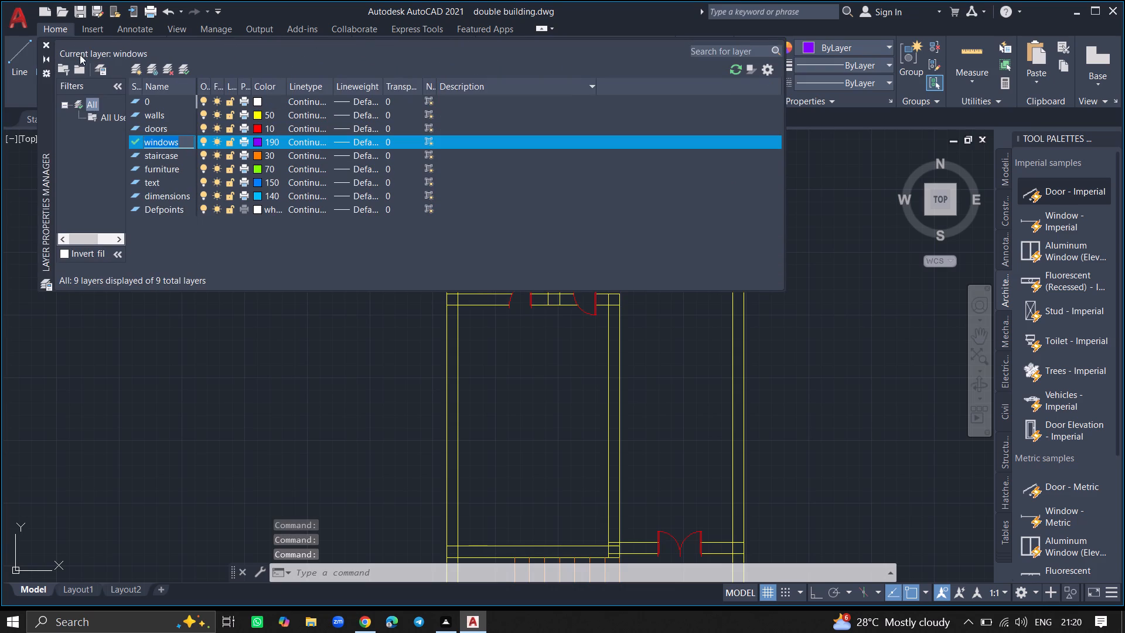
{"action": "left_click", "coordinate": [46, 41]}
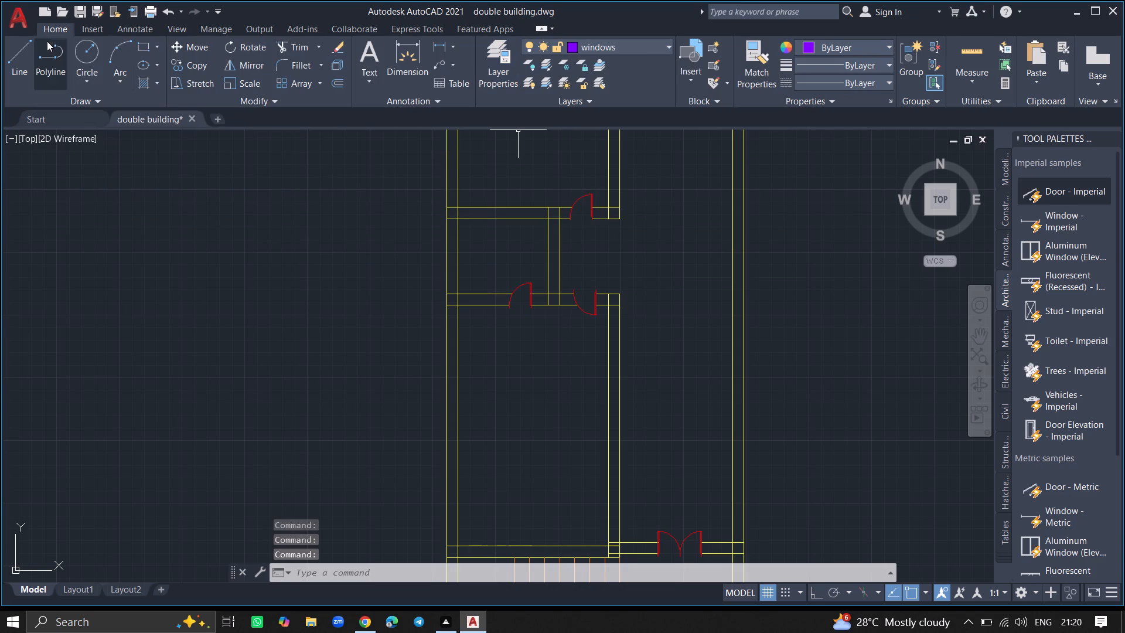
Insert a Window - Imperial block in the empty space to the left of the new floor plan.
{"action": "left_click", "coordinate": [1042, 224]}
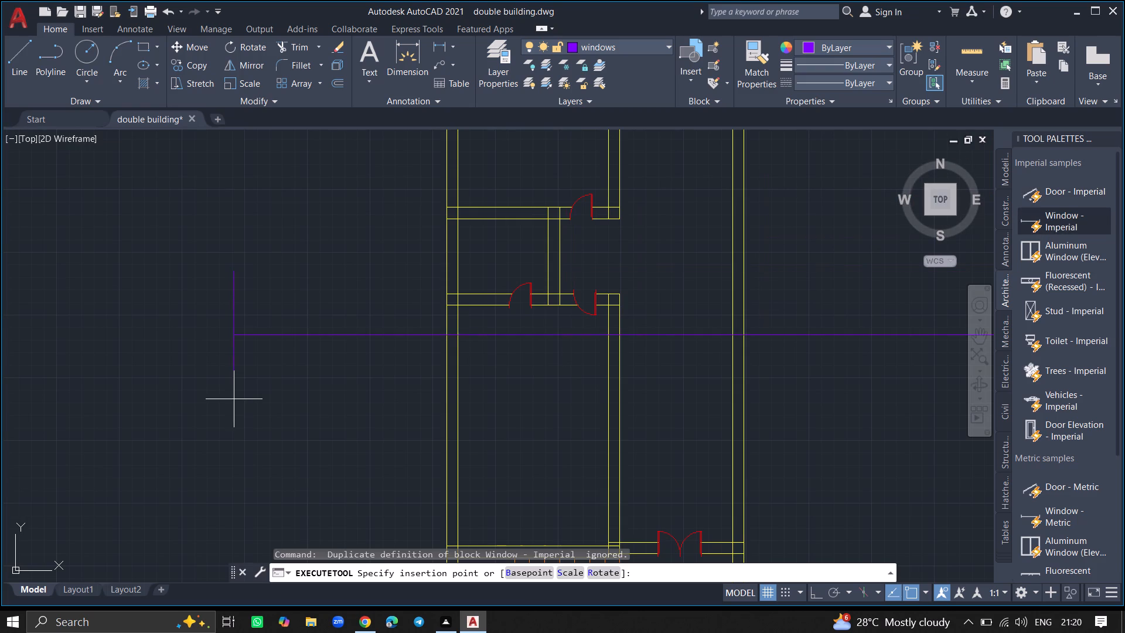
{"action": "left_click", "coordinate": [199, 404]}
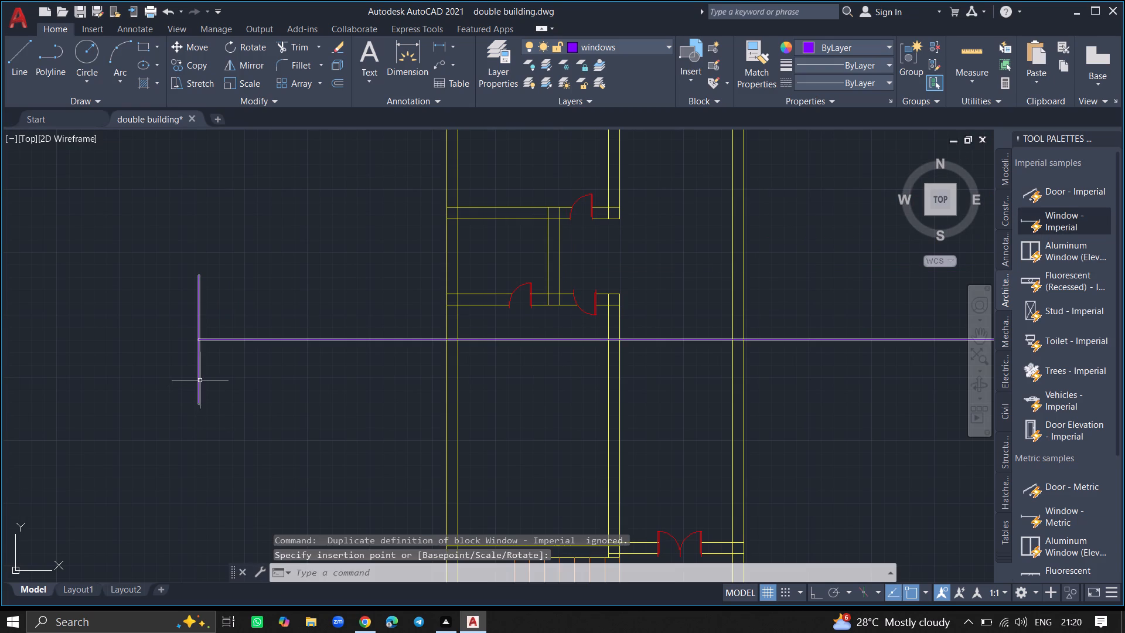
Scale the inserted window down freehand from a point on its left edge to a size suiting the plan's walls.
{"action": "left_click", "coordinate": [200, 380]}
{"action": "type", "text": "SC"}
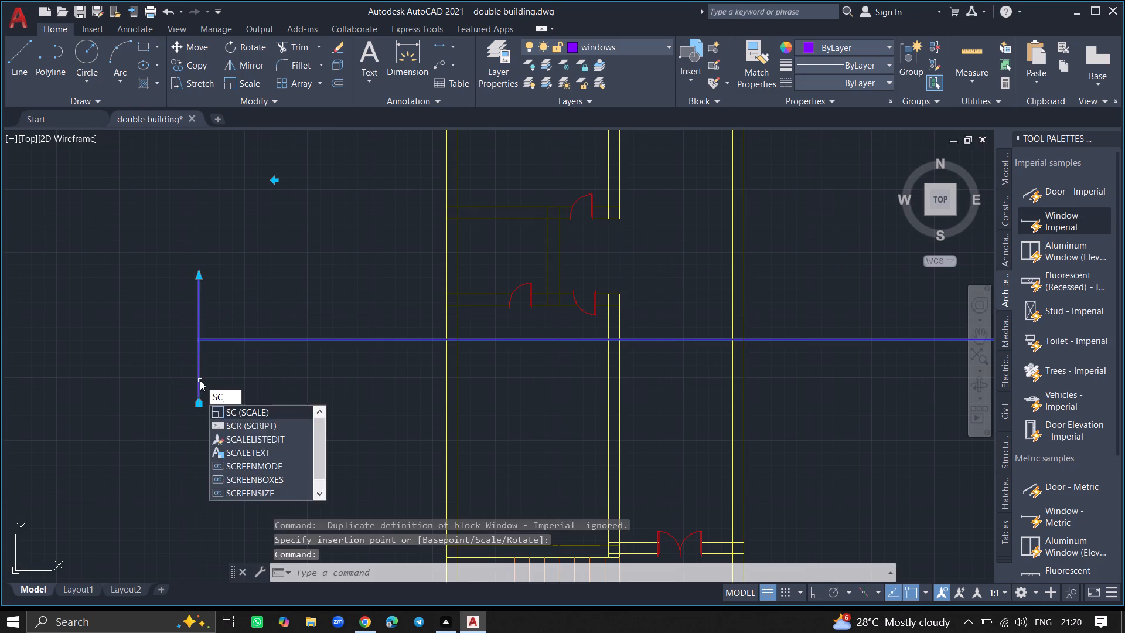
{"action": "key", "text": "Return"}
{"action": "left_click", "coordinate": [200, 380]}
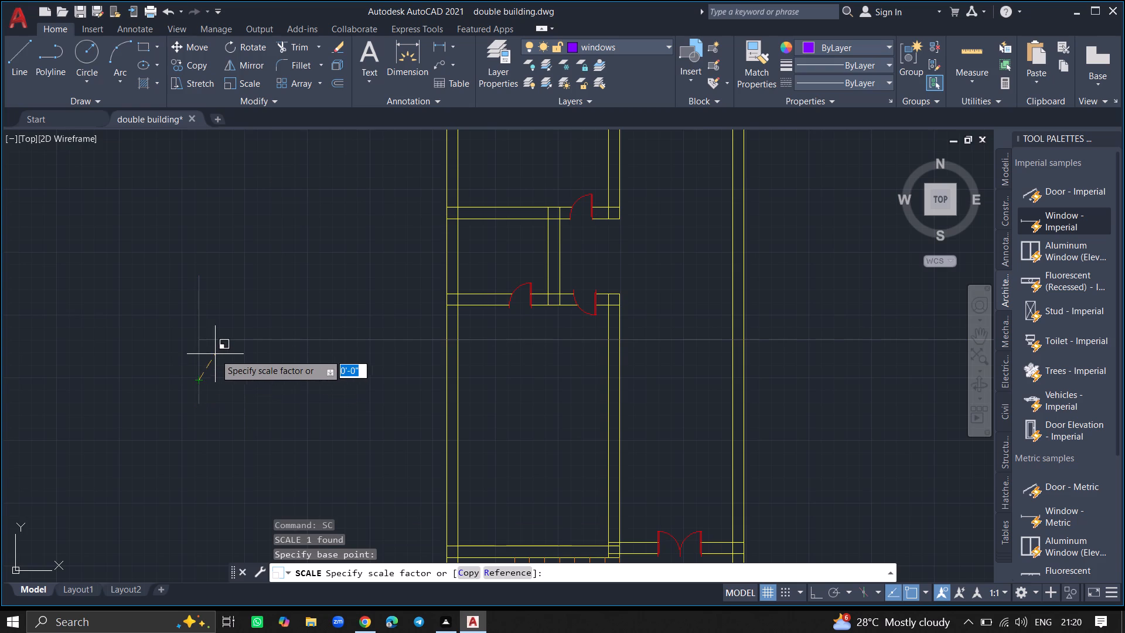
{"action": "scroll", "coordinate": [220, 354], "scroll_direction": "up", "scroll_amount": 2, "text": "ctrl"}
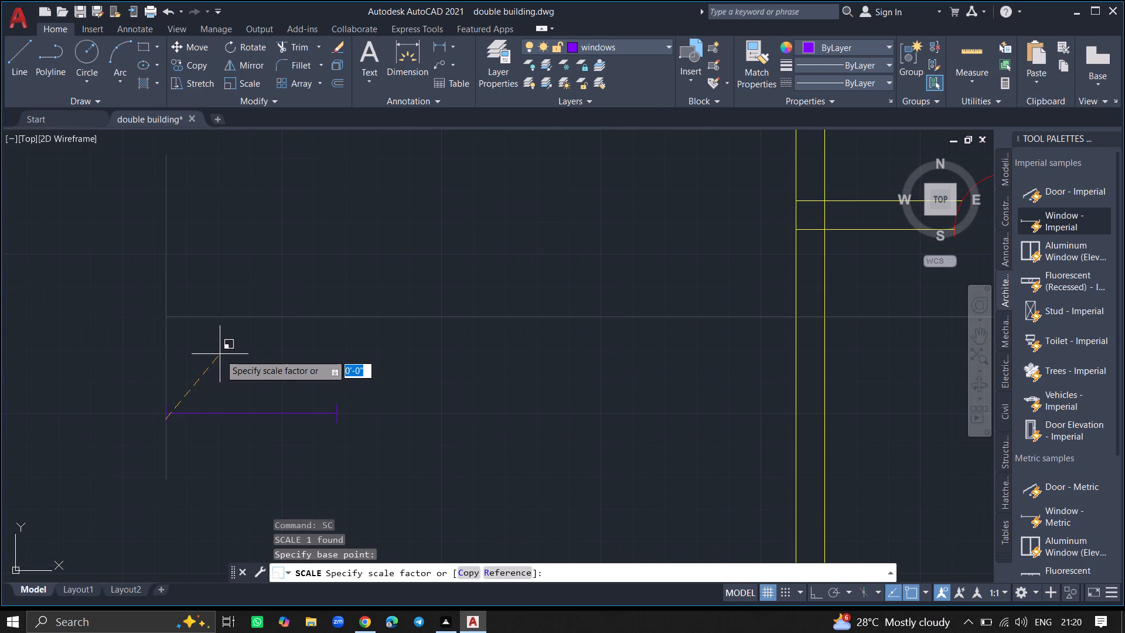
{"action": "left_click", "coordinate": [217, 354]}
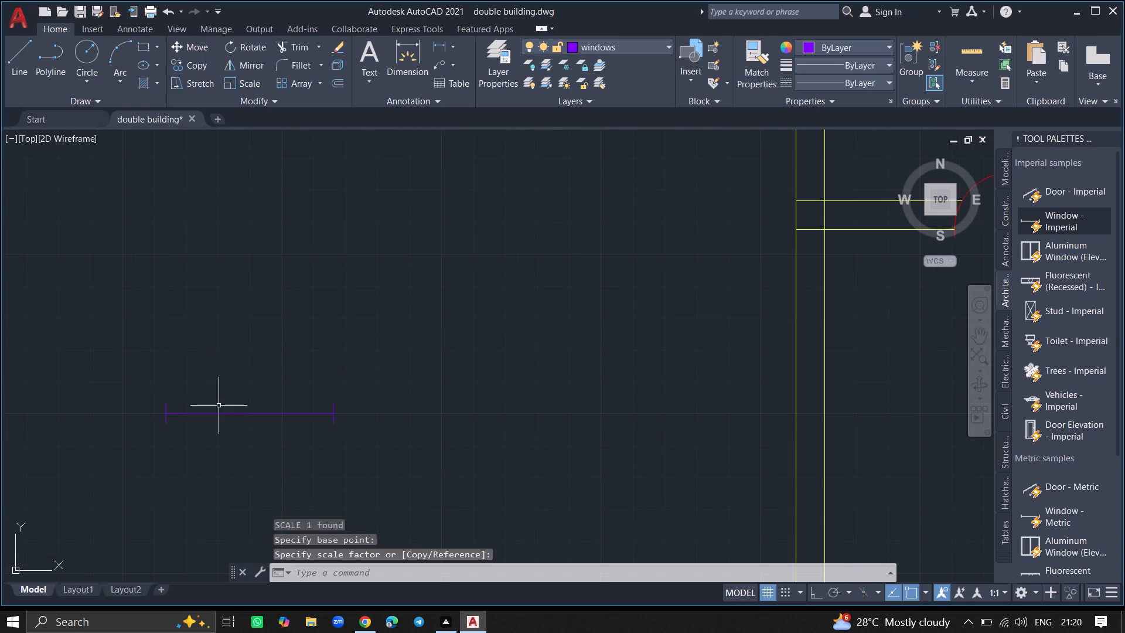
Move the window about 24'-9" into the large room's bottom wall, between its two lines above the staircase.
{"action": "left_click", "coordinate": [219, 412]}
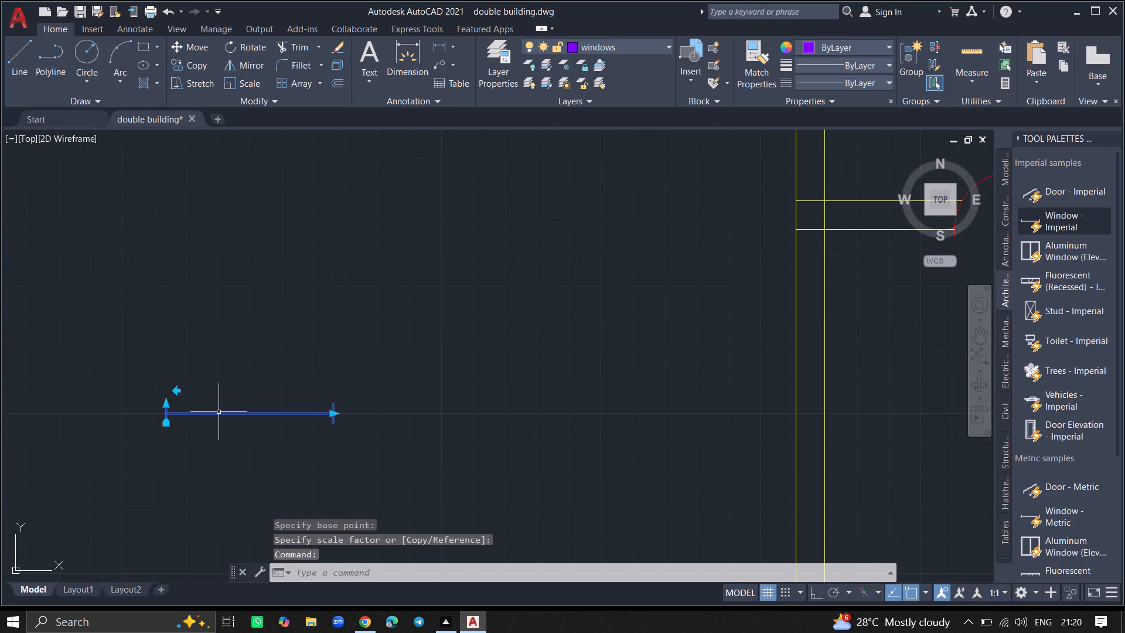
{"action": "type", "text": "MO"}
{"action": "type", "text": "VE"}
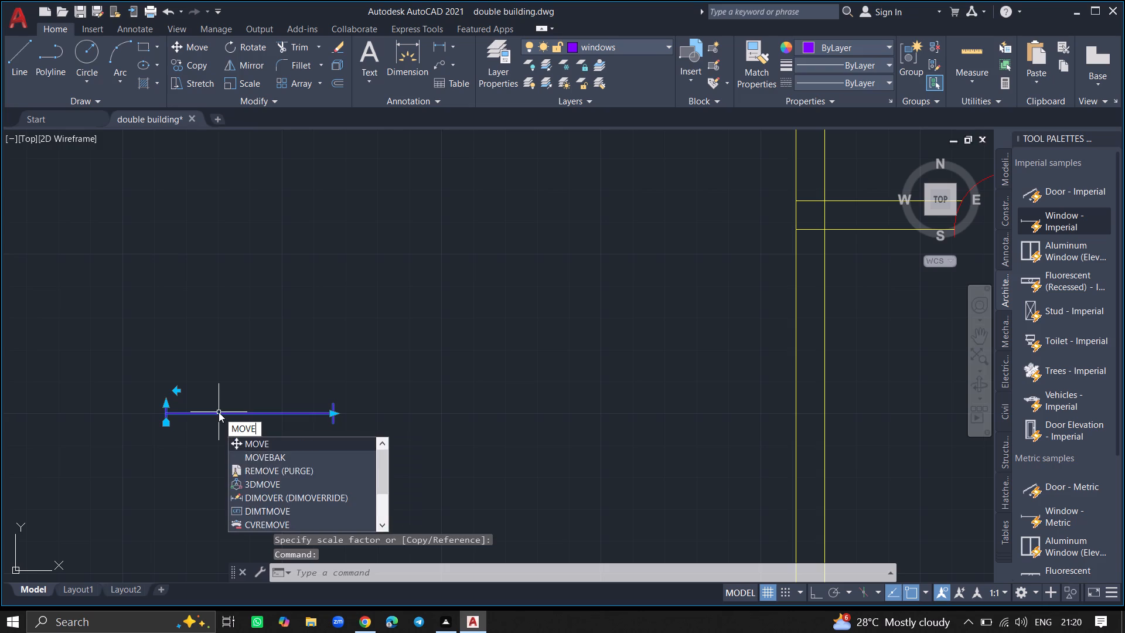
{"action": "key", "text": "Return"}
{"action": "left_click", "coordinate": [219, 412]}
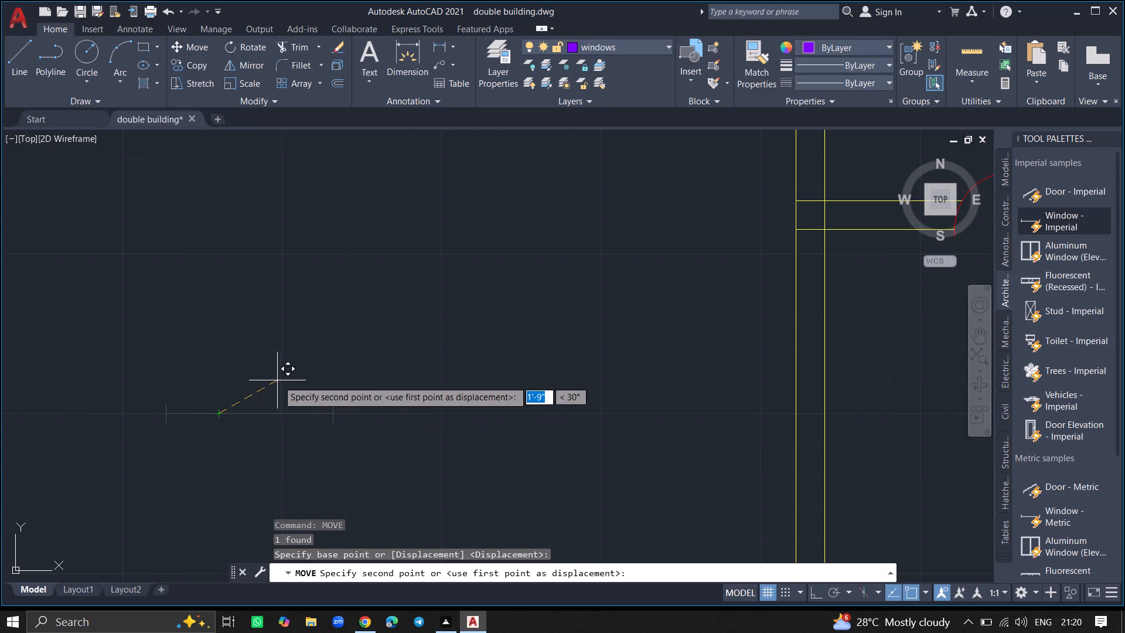
{"action": "scroll", "coordinate": [280, 379], "scroll_direction": "down", "scroll_amount": 2, "text": "ctrl"}
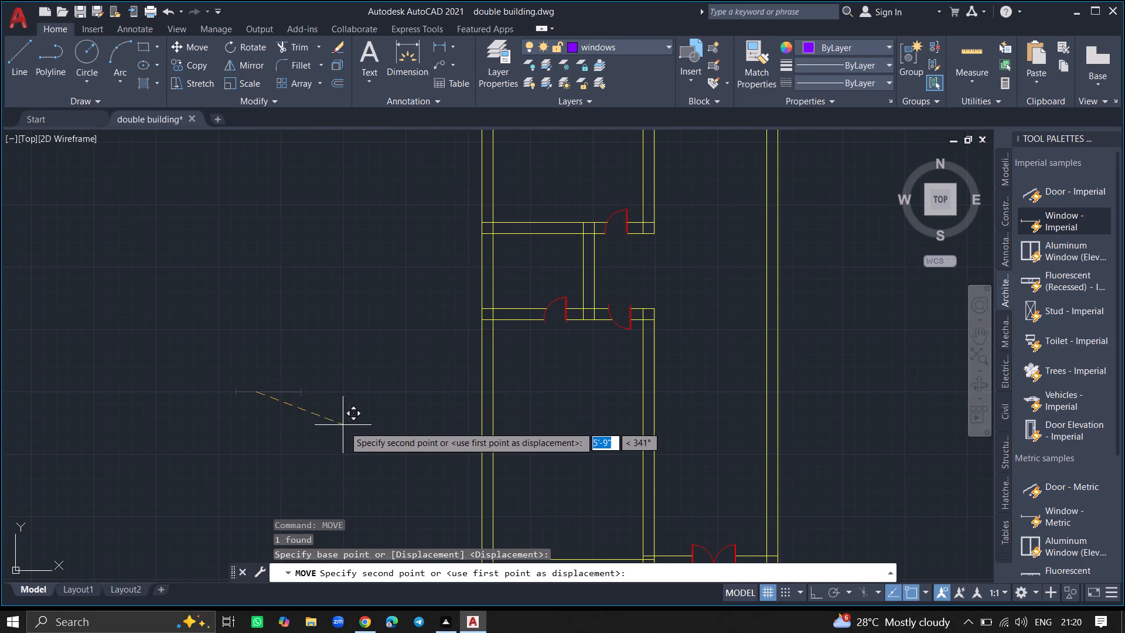
{"action": "scroll", "coordinate": [383, 463], "scroll_direction": "down", "scroll_amount": 3, "text": "ctrl"}
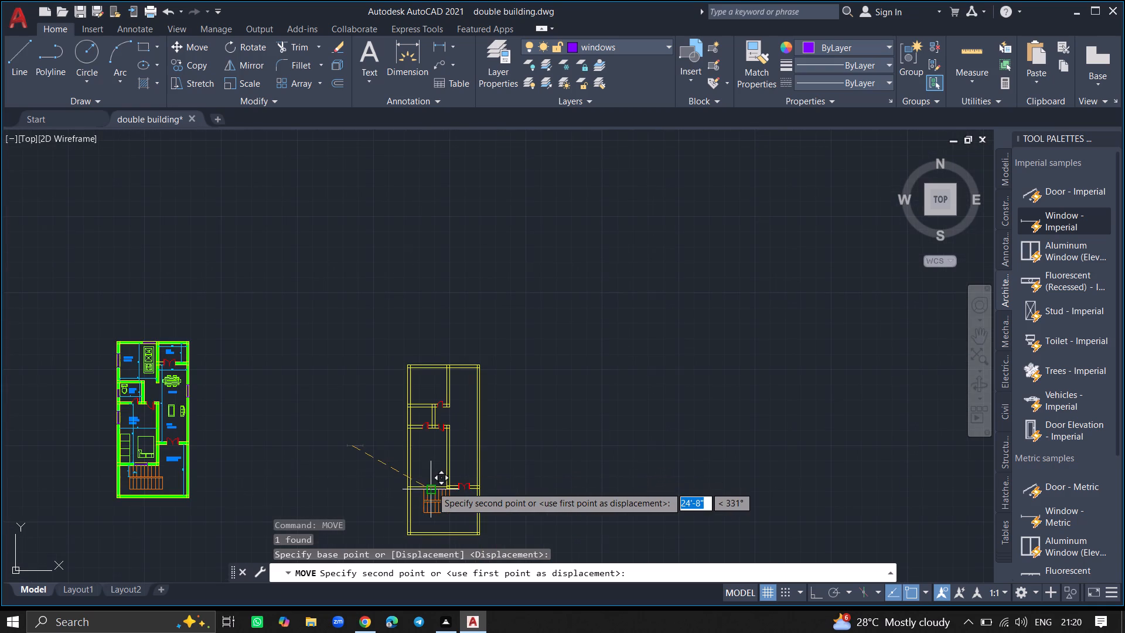
{"action": "scroll", "coordinate": [432, 486], "scroll_direction": "up", "scroll_amount": 8, "text": "ctrl"}
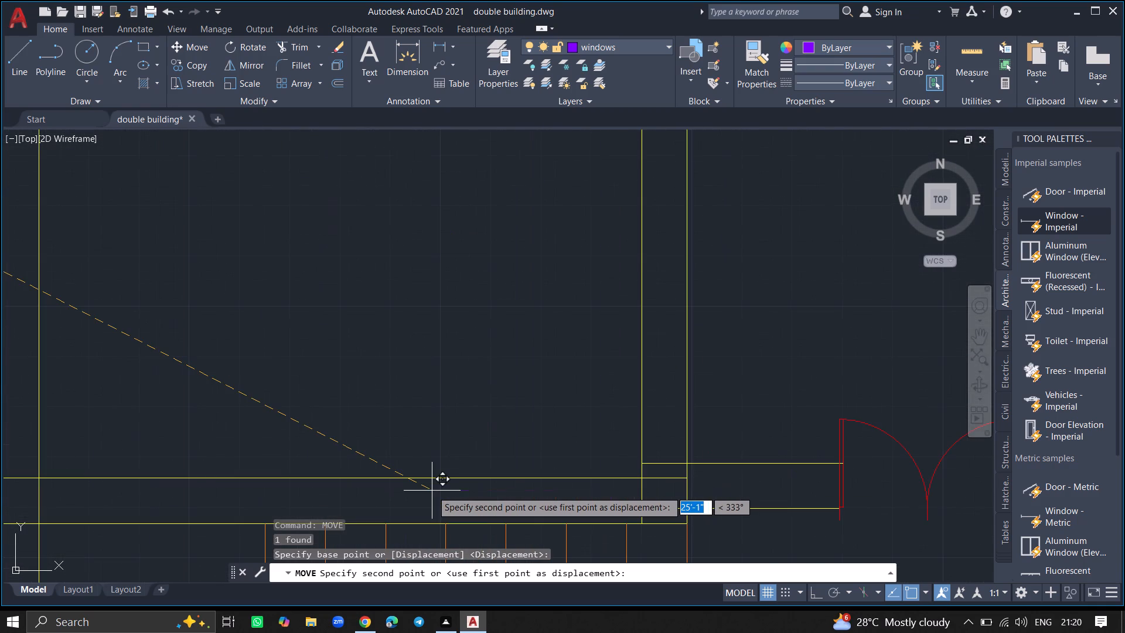
{"action": "left_click", "coordinate": [401, 502]}
Copy the window from the large room's bottom wall about 17'-9" away, outside the plan's right outer wall.
{"action": "scroll", "coordinate": [398, 445], "scroll_direction": "down", "scroll_amount": 4, "text": "ctrl"}
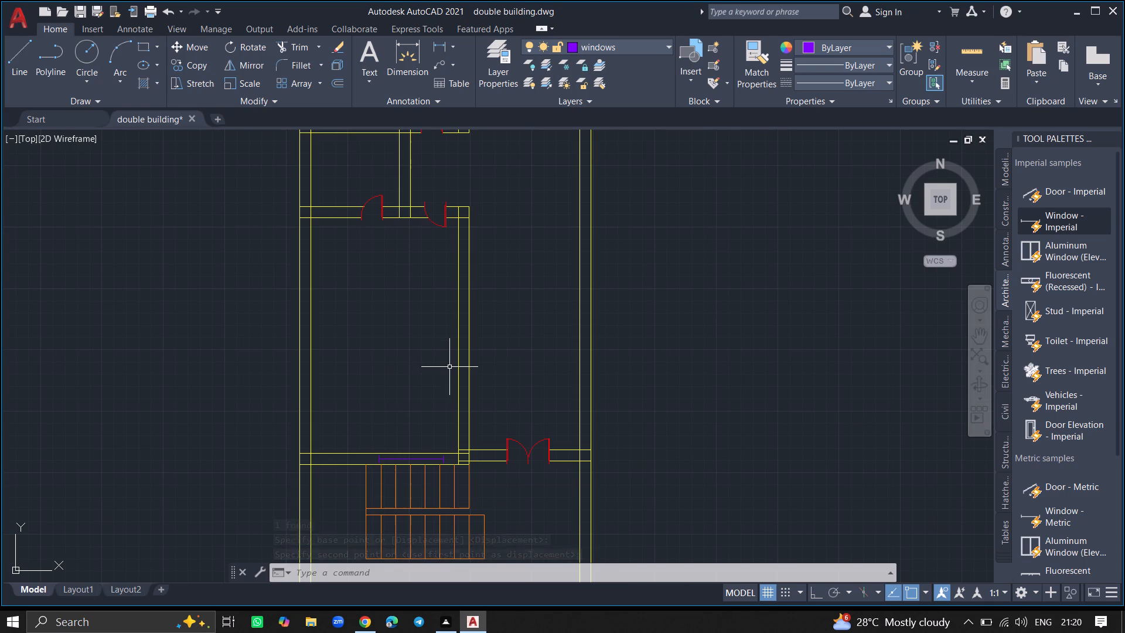
{"action": "left_click", "coordinate": [429, 459]}
{"action": "type", "text": "COPY"}
{"action": "key", "text": "Return"}
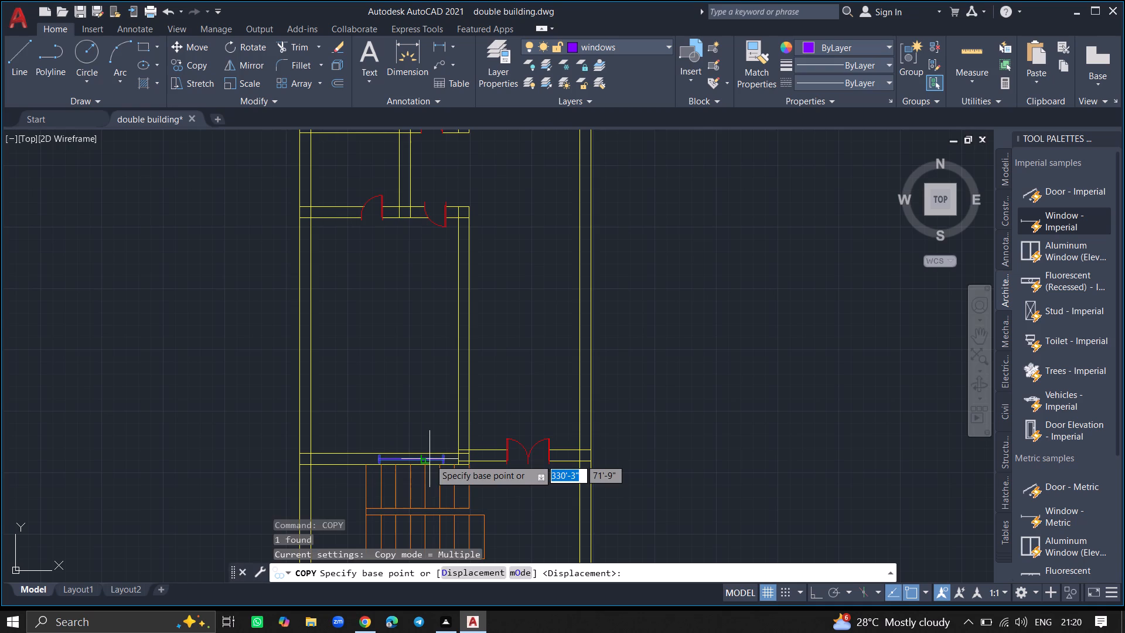
{"action": "left_click", "coordinate": [429, 459]}
{"action": "left_click", "coordinate": [657, 339]}
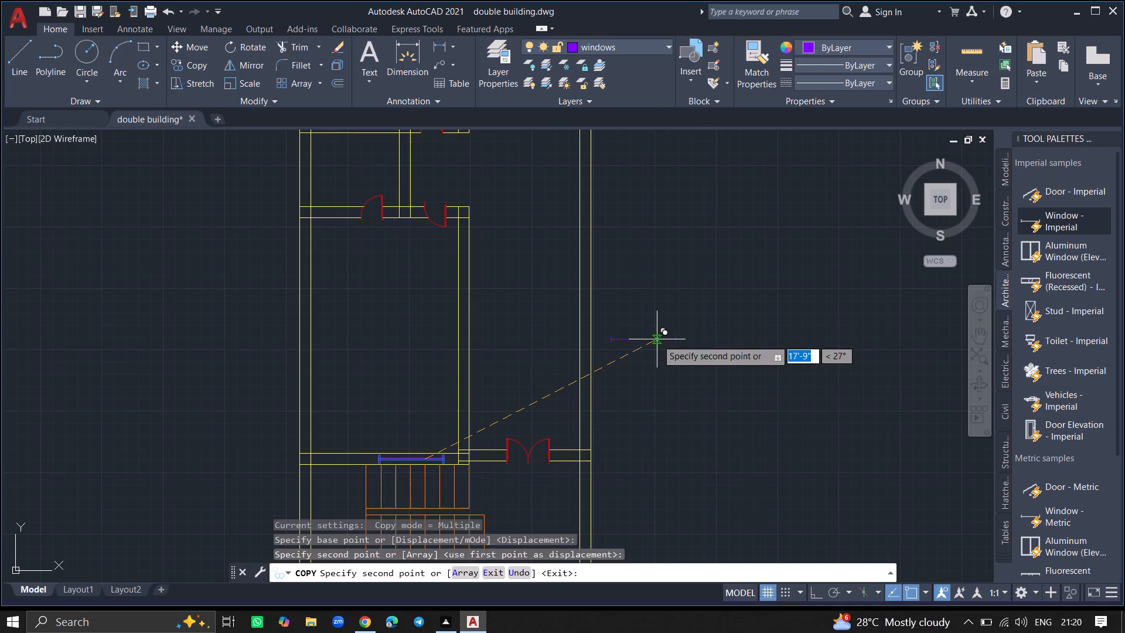
{"action": "key", "text": "Escape"}
Rotate the copied window 90° to vertical about a point near its right end, with Ortho on.
{"action": "left_click", "coordinate": [657, 339]}
{"action": "type", "text": "ROTATE"}
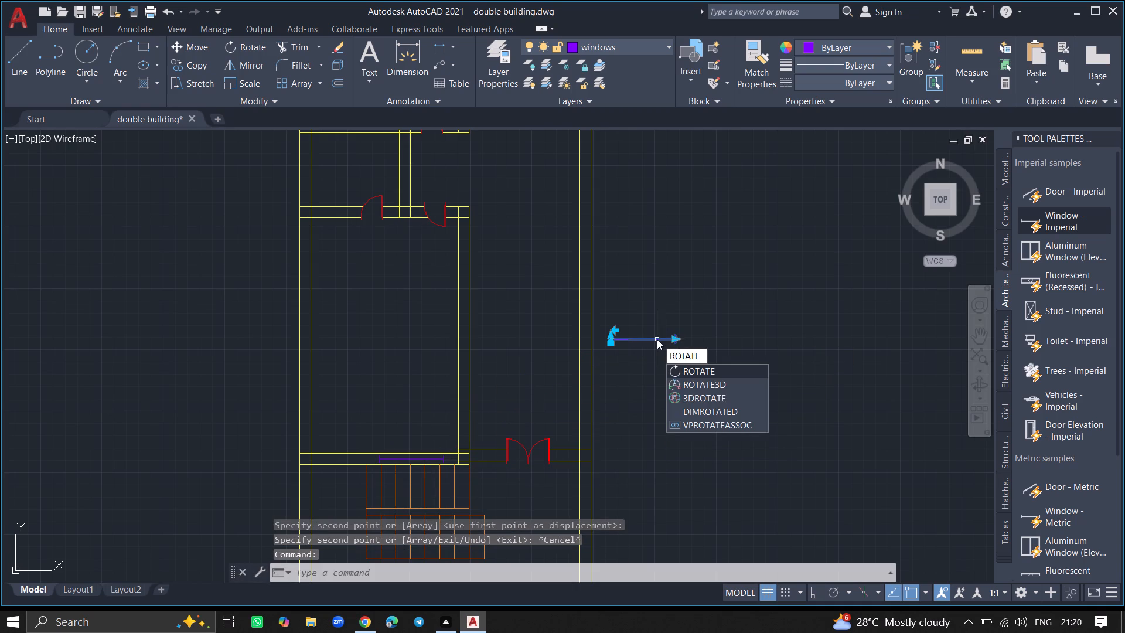
{"action": "key", "text": "Return"}
{"action": "left_click", "coordinate": [657, 339]}
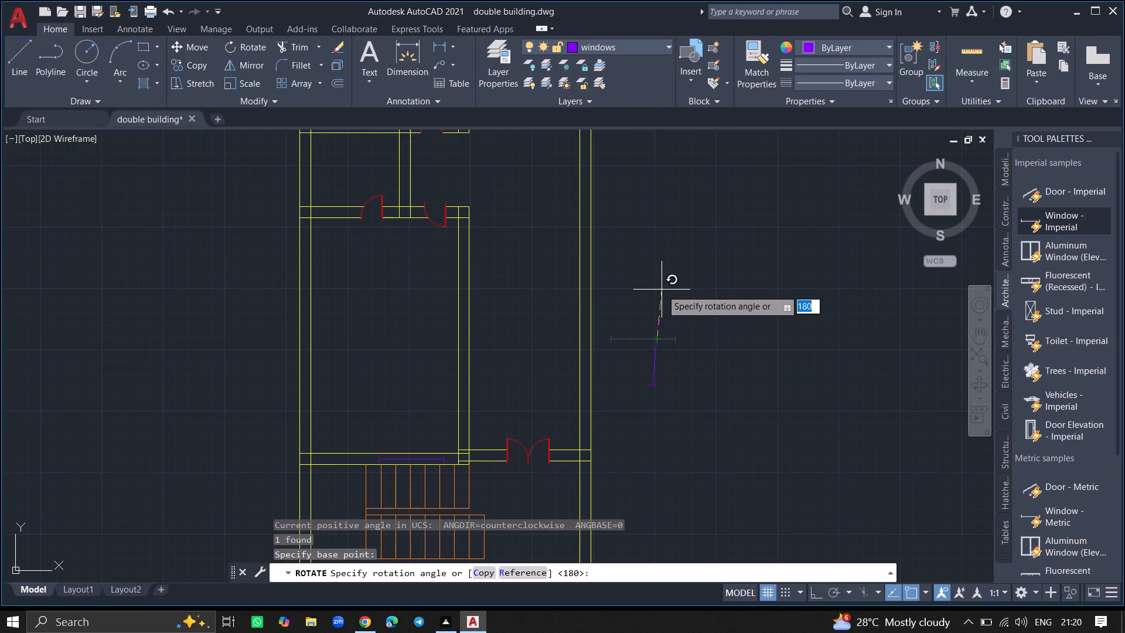
{"action": "key", "text": "F8"}
{"action": "left_click", "coordinate": [662, 290]}
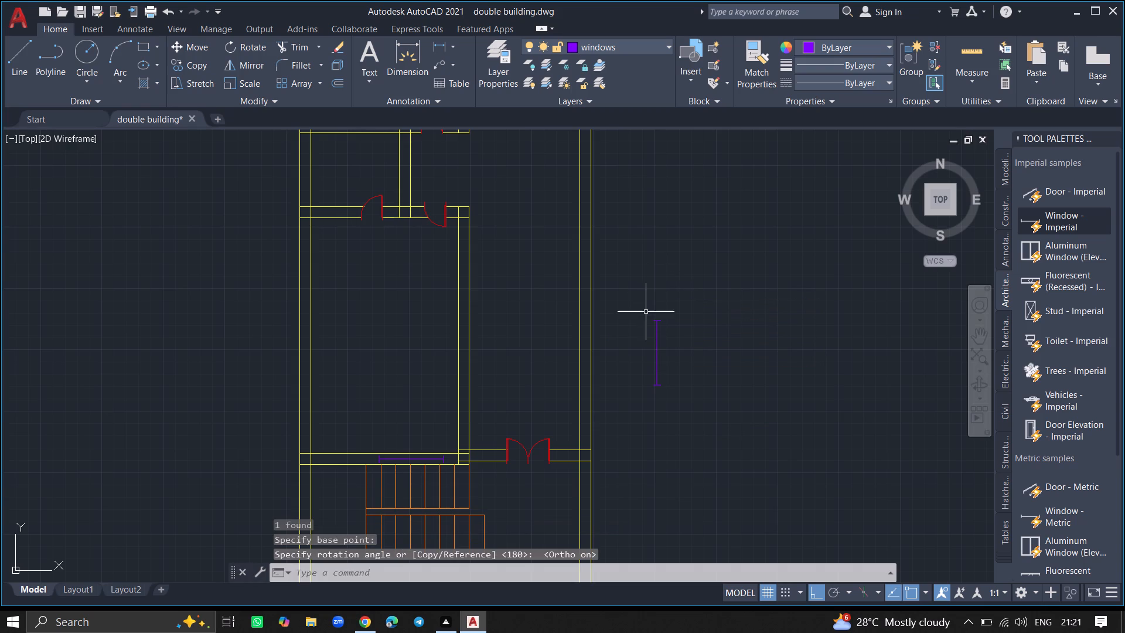
Move the vertical window about 4'-11" horizontally into the plan's right outer wall, between its two lines.
{"action": "left_click", "coordinate": [656, 324]}
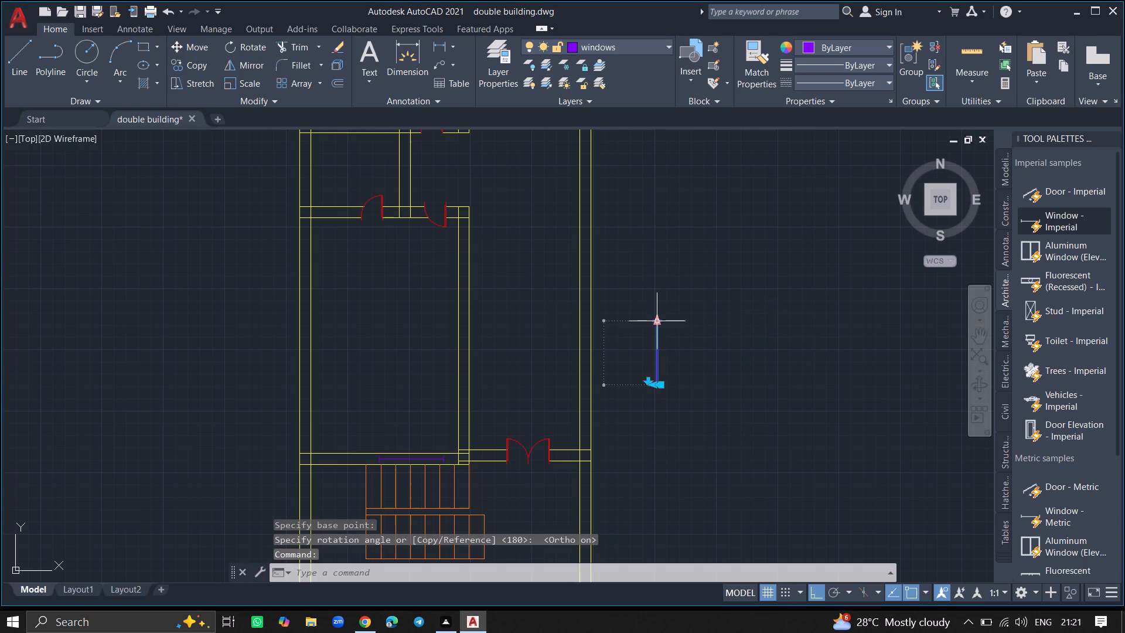
{"action": "type", "text": "MOVE"}
{"action": "key", "text": "Return"}
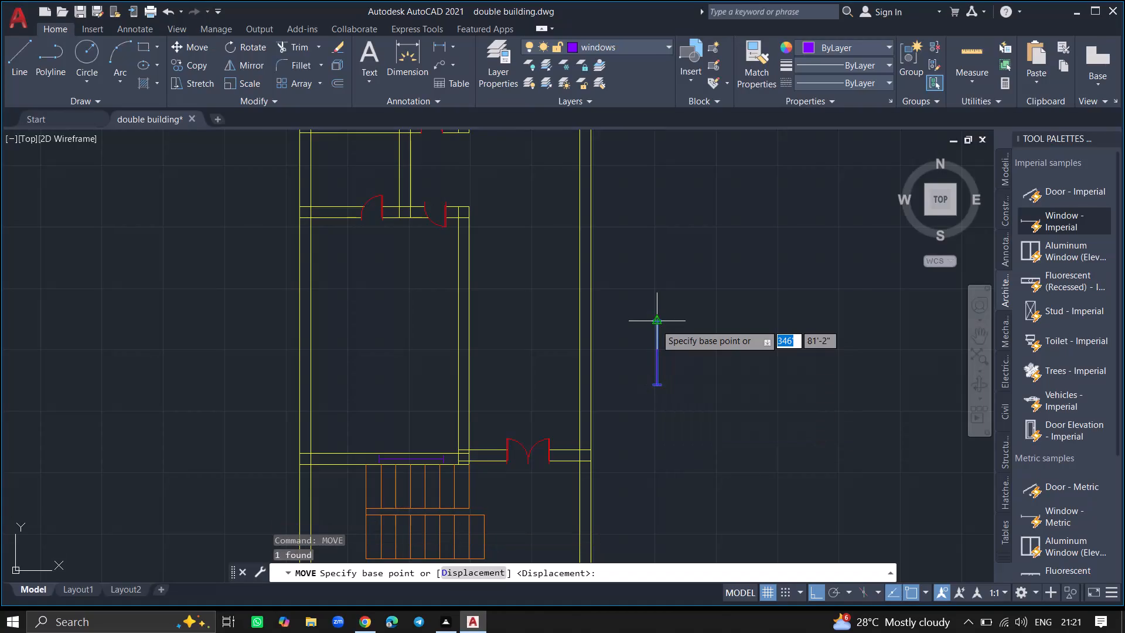
{"action": "left_click", "coordinate": [656, 324]}
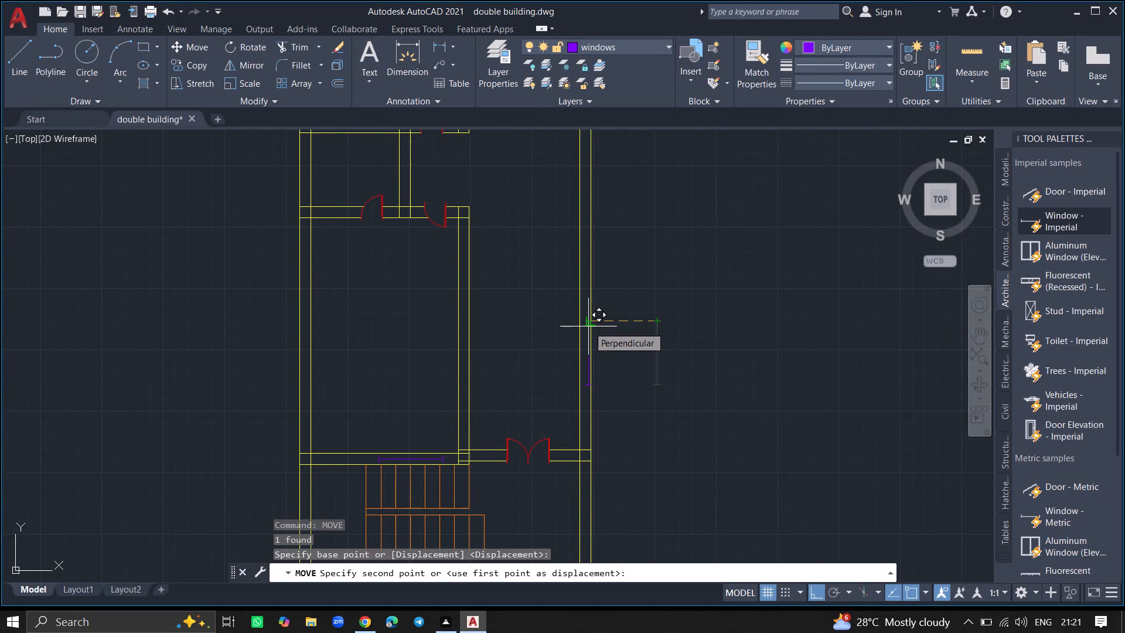
{"action": "scroll", "coordinate": [588, 326], "scroll_direction": "up", "scroll_amount": 3, "text": "ctrl"}
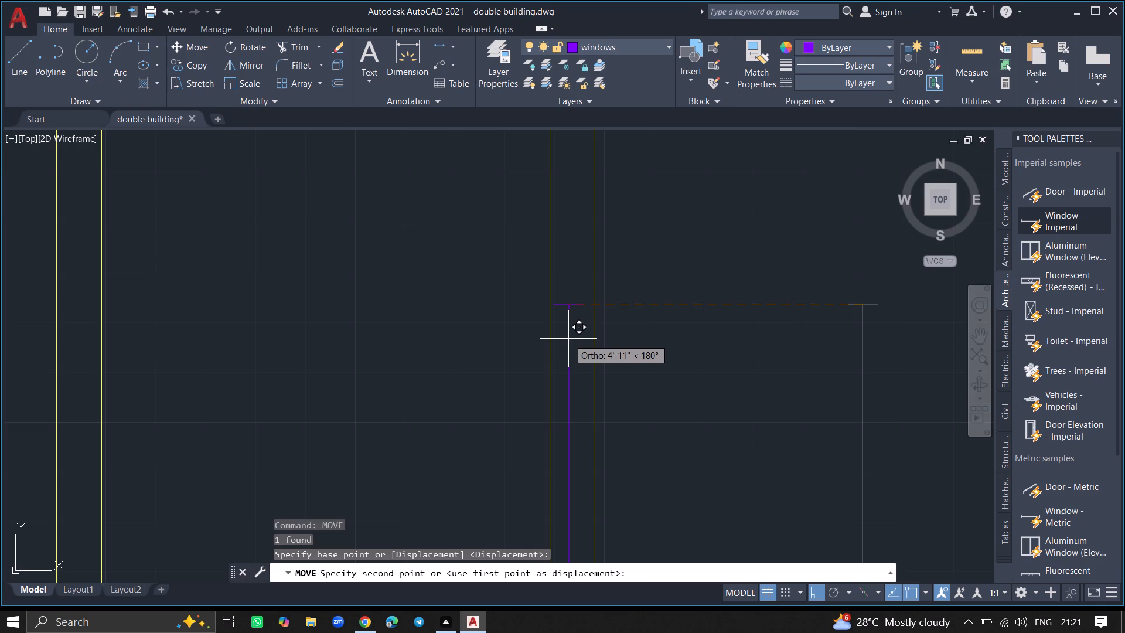
{"action": "left_click", "coordinate": [568, 339]}
Copy the right outer wall's window about 20'-6" straight up within the same wall, near the plan's top corner.
{"action": "scroll", "coordinate": [614, 312], "scroll_direction": "down", "scroll_amount": 4, "text": "ctrl"}
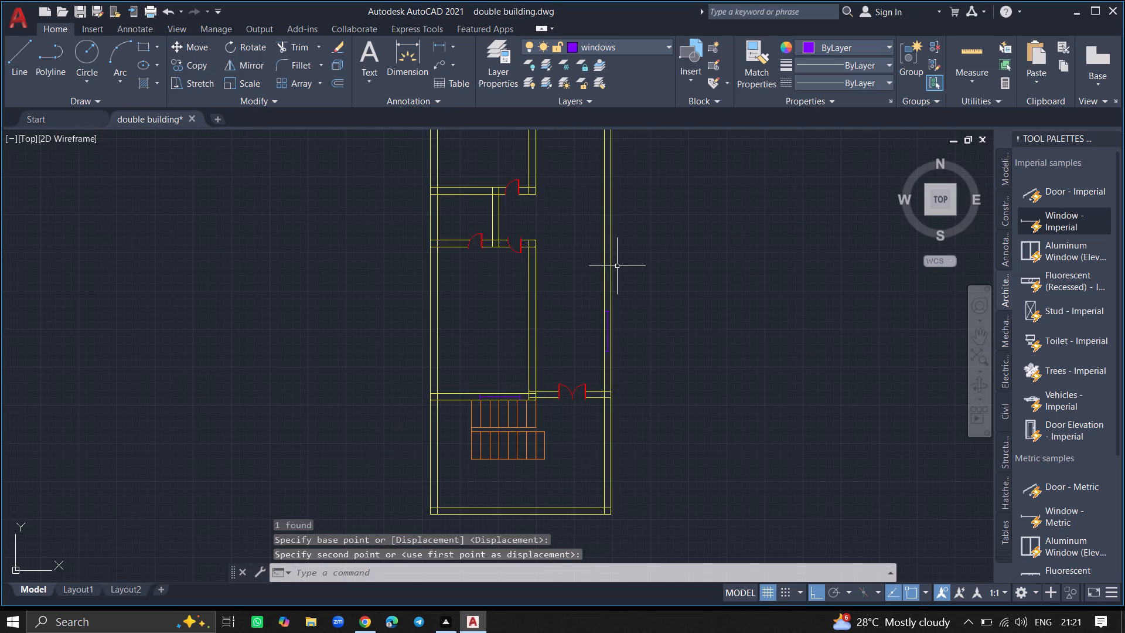
{"action": "scroll", "coordinate": [615, 247], "scroll_direction": "down", "scroll_amount": 1, "text": "ctrl"}
{"action": "scroll", "coordinate": [611, 163], "scroll_direction": "up", "scroll_amount": 4, "text": "ctrl"}
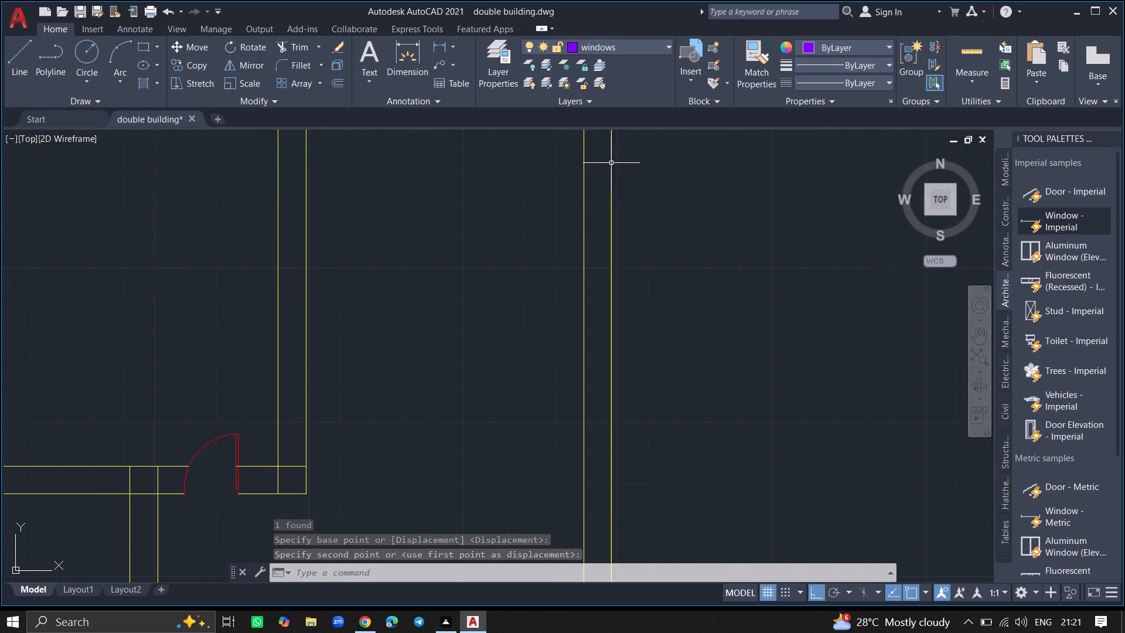
{"action": "scroll", "coordinate": [594, 234], "scroll_direction": "down", "scroll_amount": 6, "text": "ctrl"}
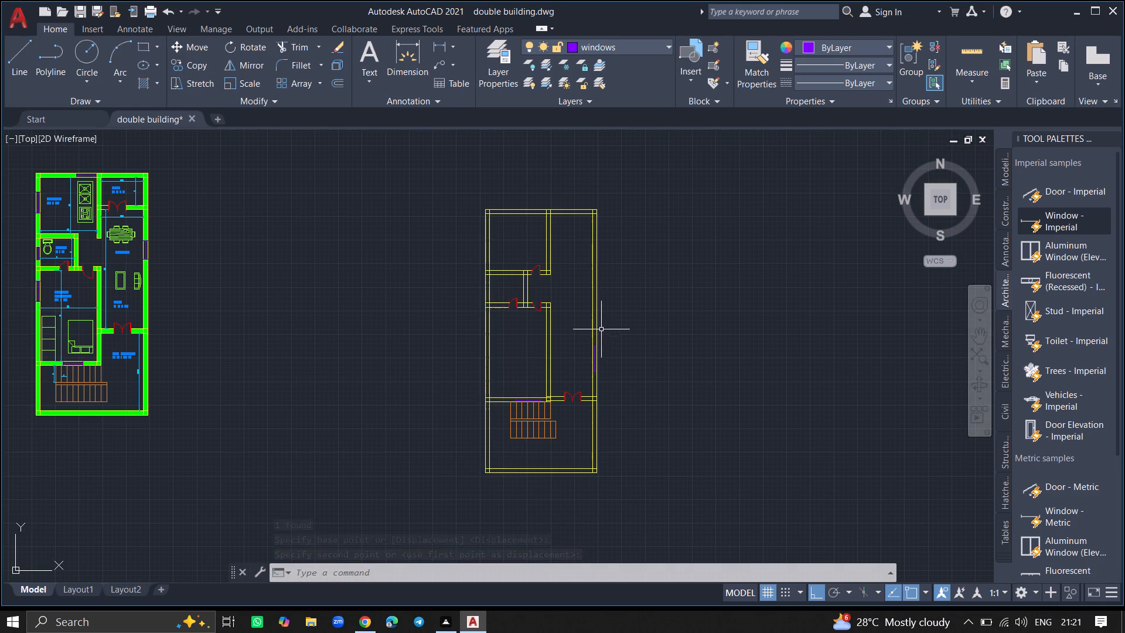
{"action": "scroll", "coordinate": [598, 355], "scroll_direction": "up", "scroll_amount": 2, "text": "ctrl"}
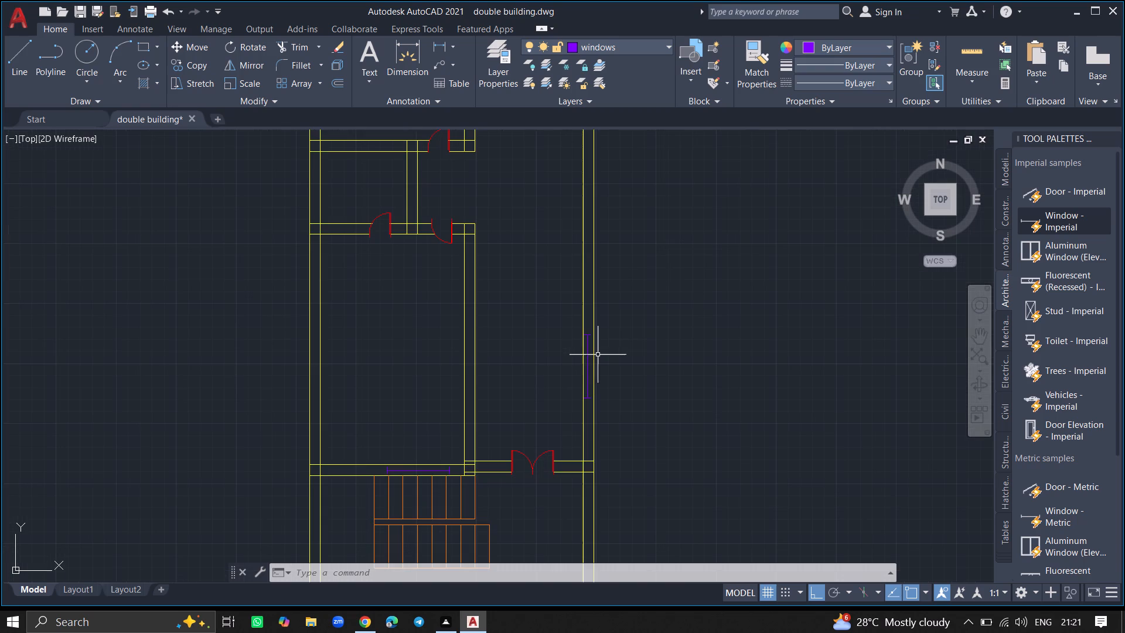
{"action": "left_click", "coordinate": [588, 356]}
{"action": "type", "text": "COPY"}
{"action": "key", "text": "Return"}
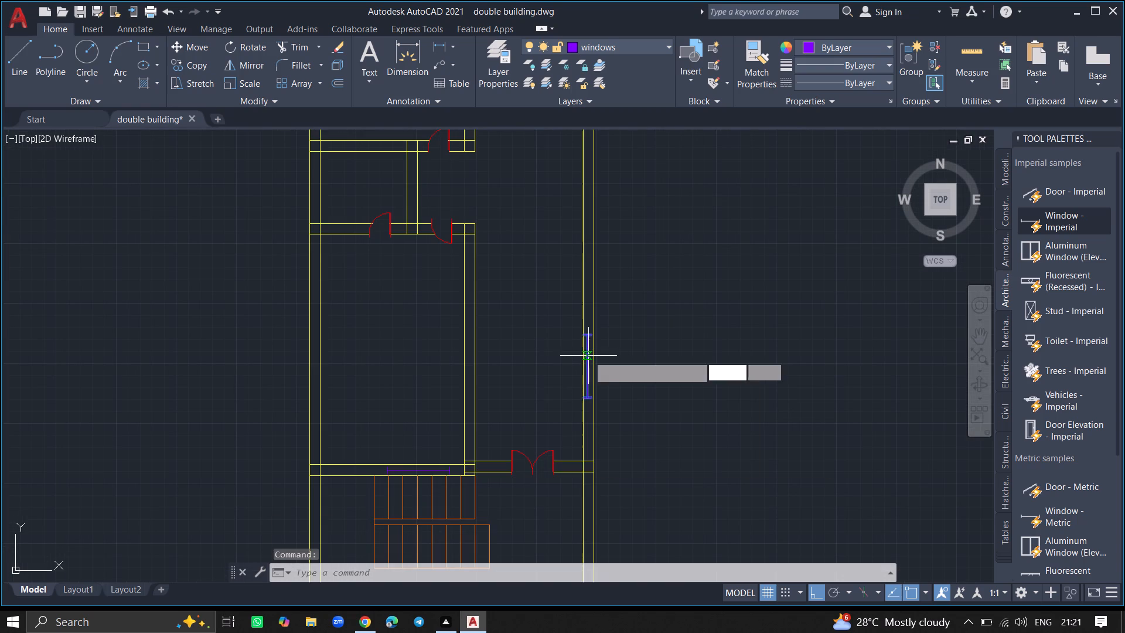
{"action": "left_click", "coordinate": [588, 356]}
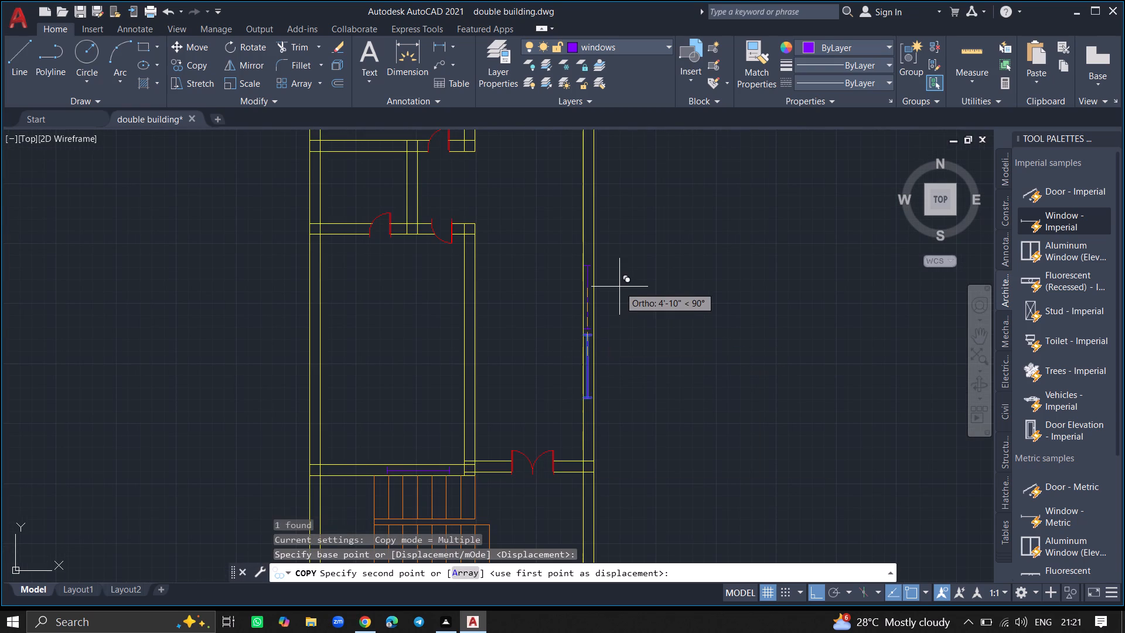
{"action": "scroll", "coordinate": [619, 287], "scroll_direction": "down", "scroll_amount": 4, "text": "ctrl"}
{"action": "scroll", "coordinate": [616, 247], "scroll_direction": "up", "scroll_amount": 6, "text": "ctrl"}
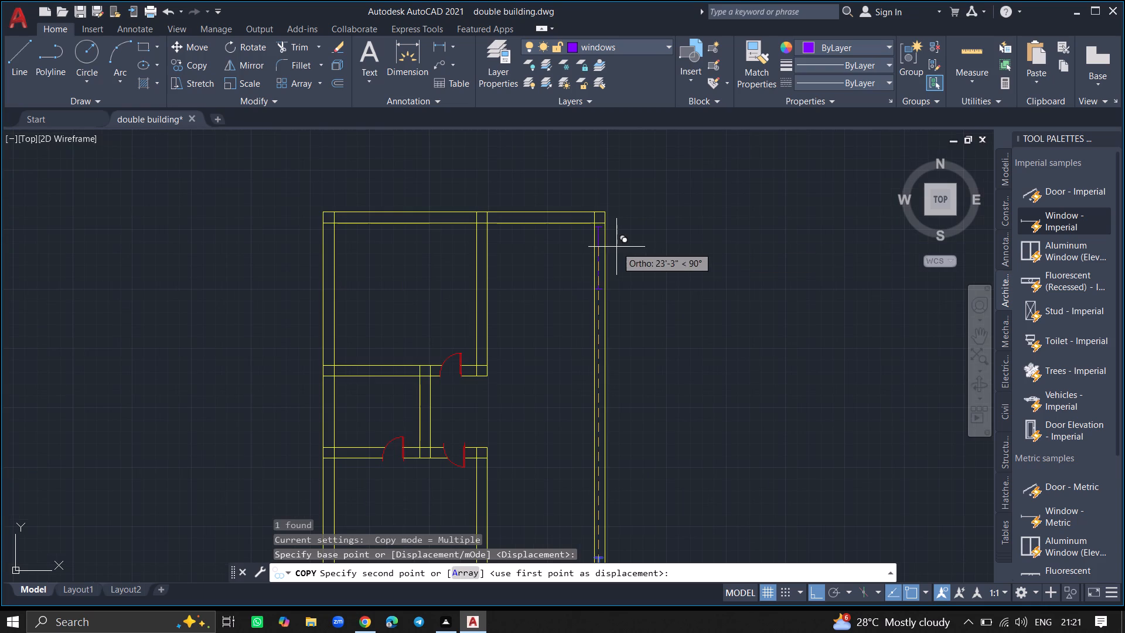
{"action": "scroll", "coordinate": [616, 285], "scroll_direction": "up", "scroll_amount": 5, "text": "ctrl"}
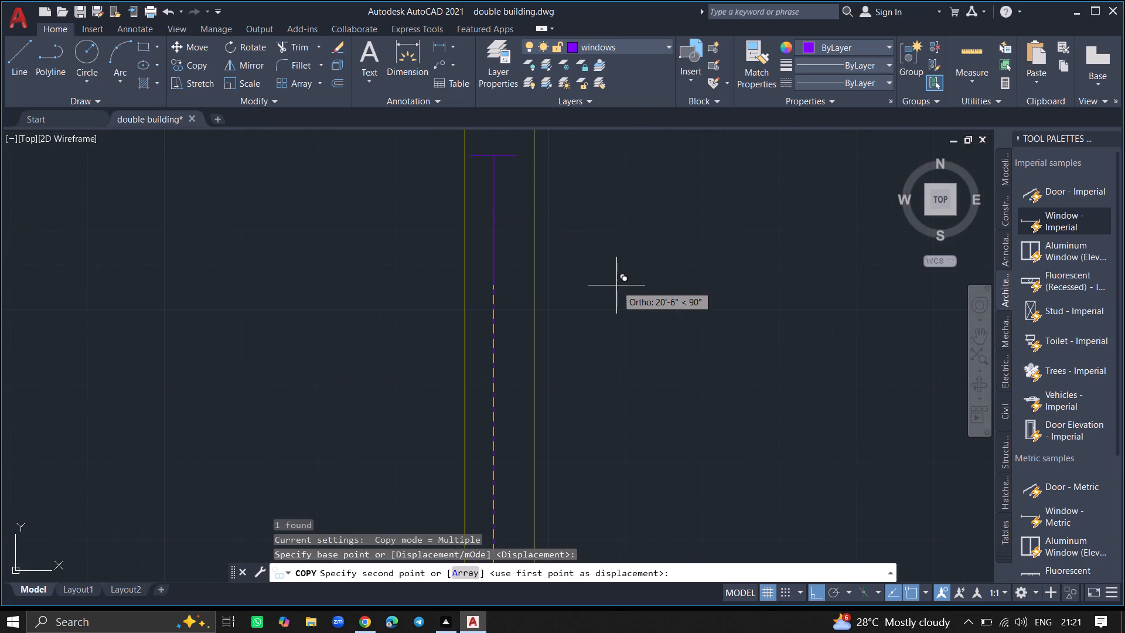
{"action": "left_click", "coordinate": [624, 285]}
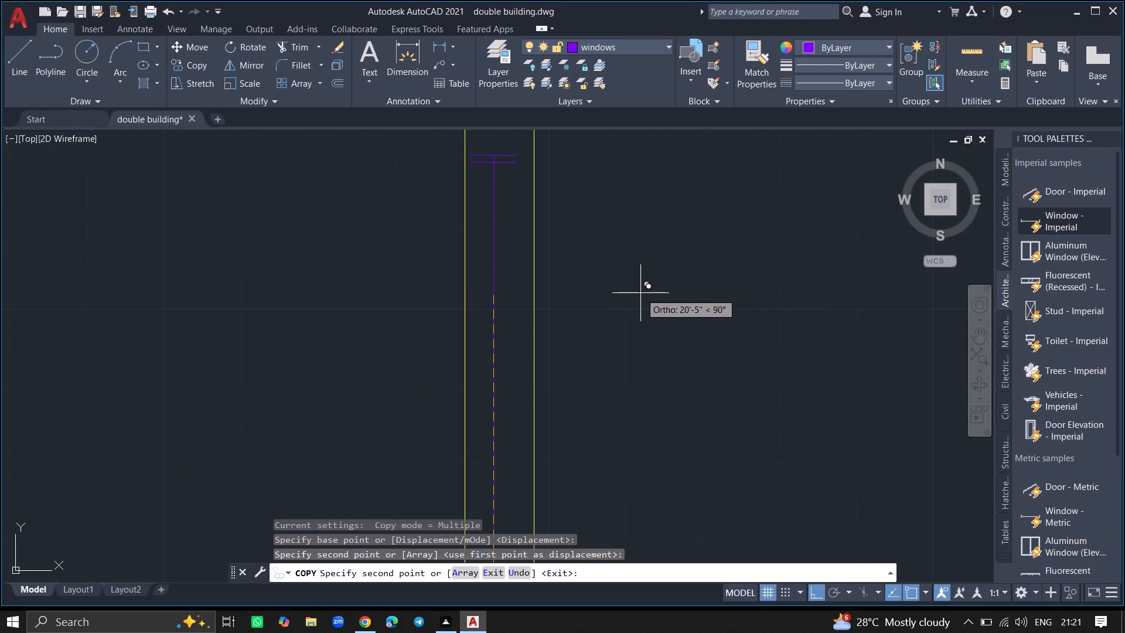
{"action": "key", "text": "Escape"}
Insert another Window - Imperial block outside the plan, beyond its upper left corner.
{"action": "scroll", "coordinate": [720, 353], "scroll_direction": "down", "scroll_amount": 5, "text": "ctrl"}
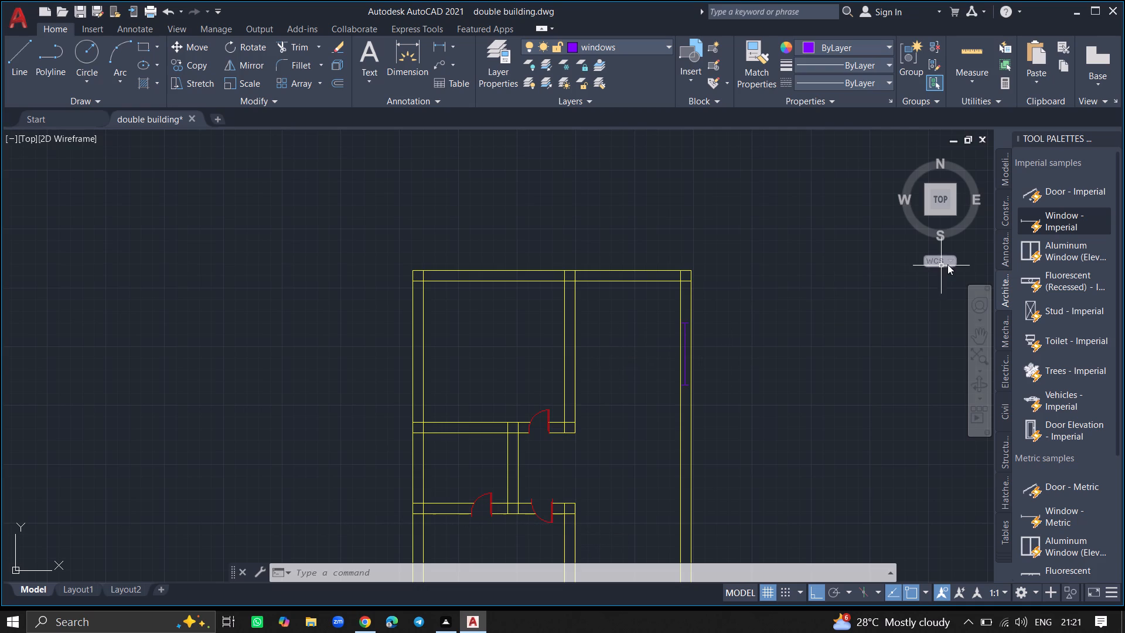
{"action": "left_click", "coordinate": [1033, 222]}
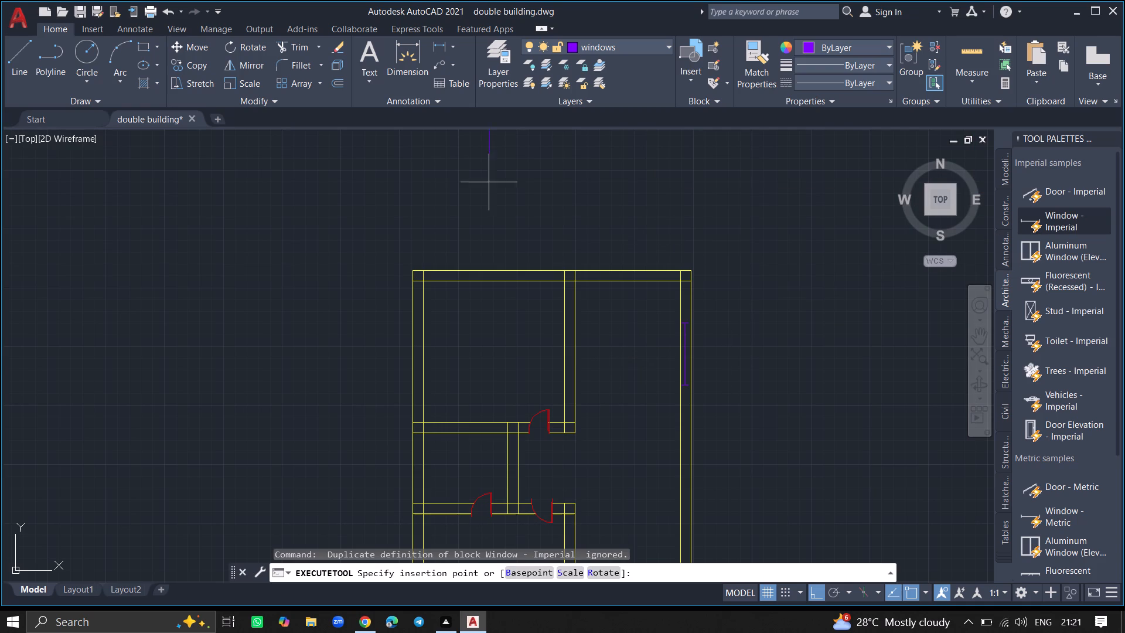
{"action": "left_click", "coordinate": [261, 269]}
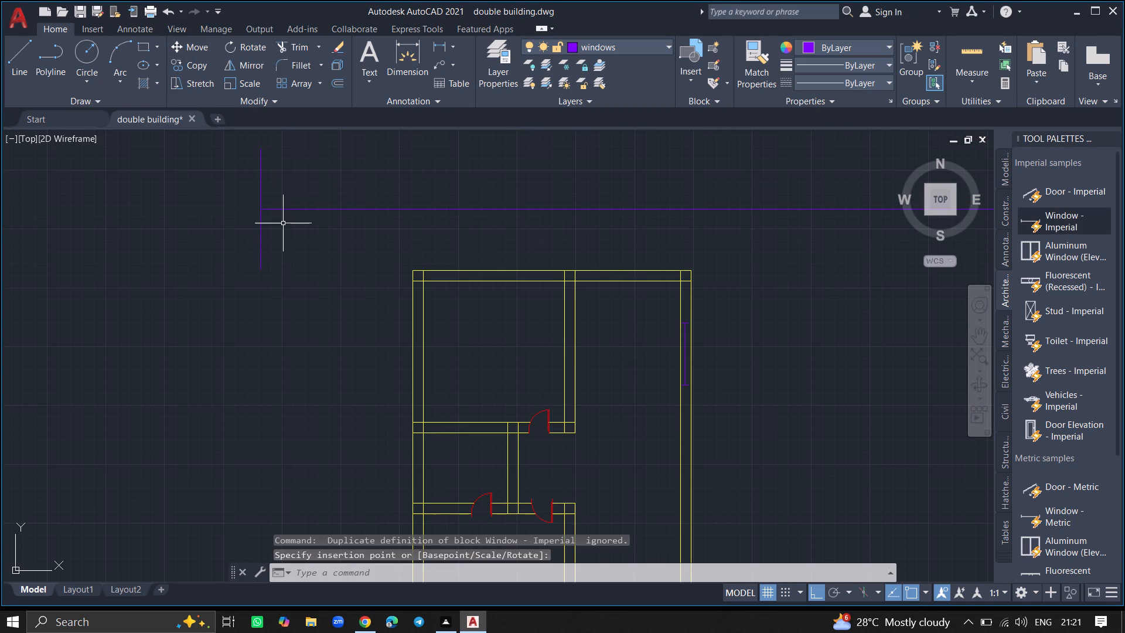
Scale the new window down freehand about a point near its left end, making it shorter than the existing windows.
{"action": "left_click", "coordinate": [284, 209]}
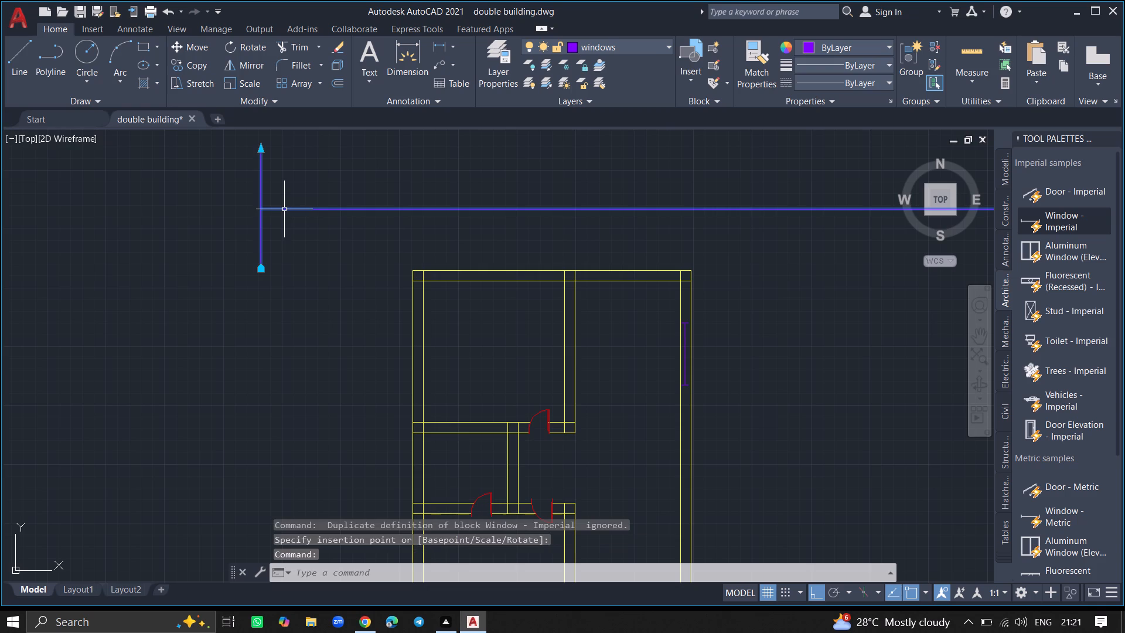
{"action": "type", "text": "SC"}
{"action": "key", "text": "Return"}
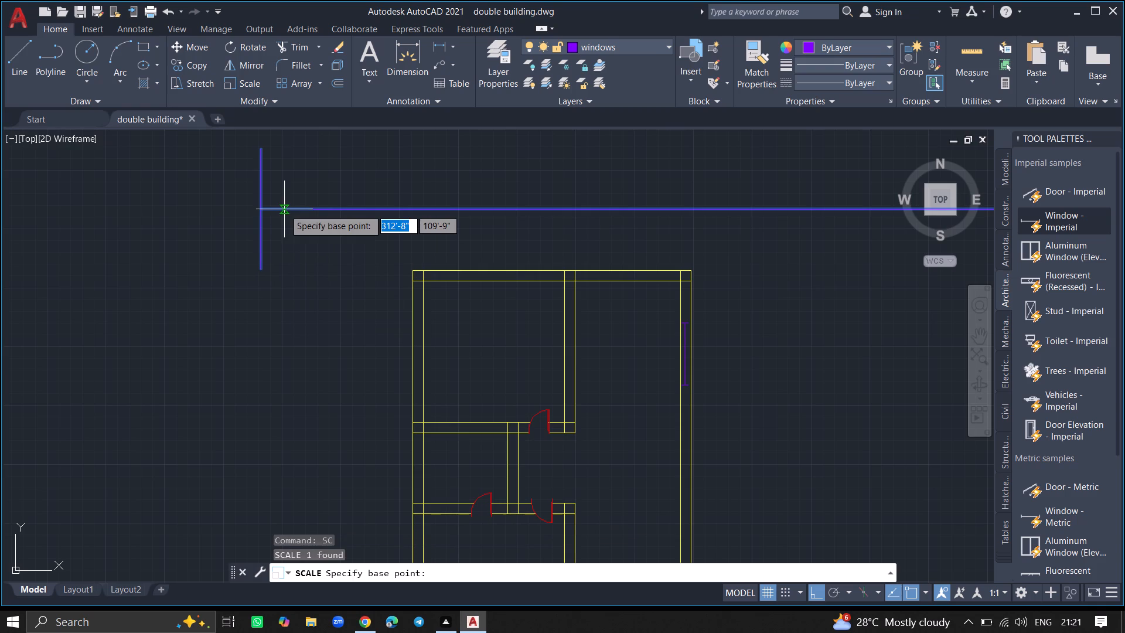
{"action": "left_click", "coordinate": [284, 209]}
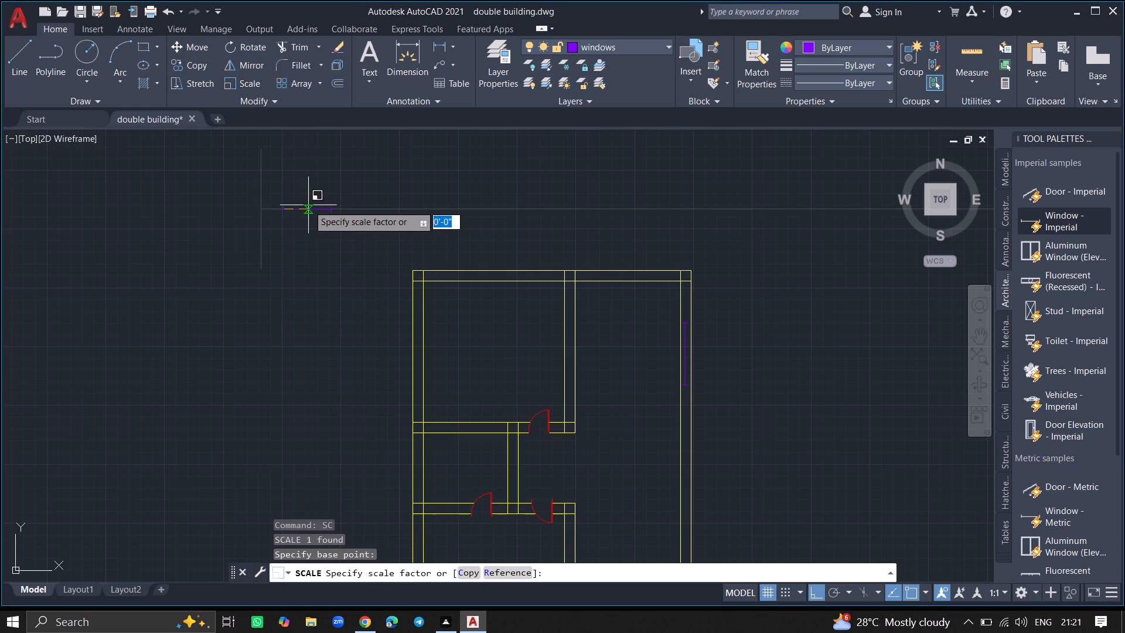
{"action": "left_click", "coordinate": [308, 205]}
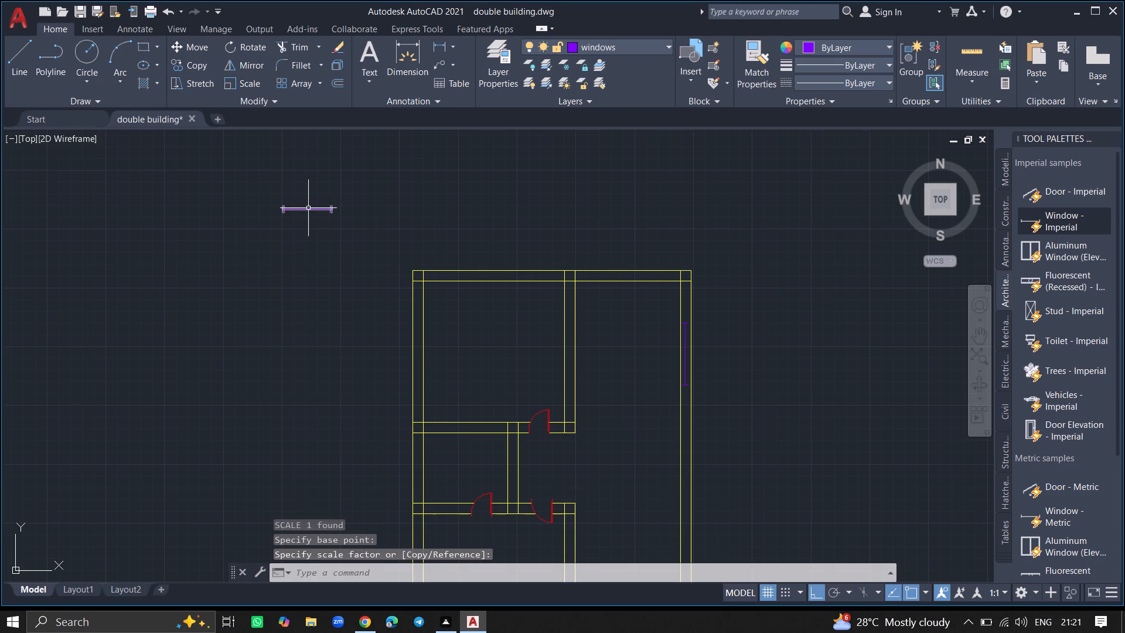
Move the small window by its midpoint, with Ortho off, into the upper-left room's top wall, between the wall lines.
{"action": "left_click", "coordinate": [308, 208]}
{"action": "scroll", "coordinate": [308, 208], "scroll_direction": "up", "scroll_amount": 4, "text": "ctrl"}
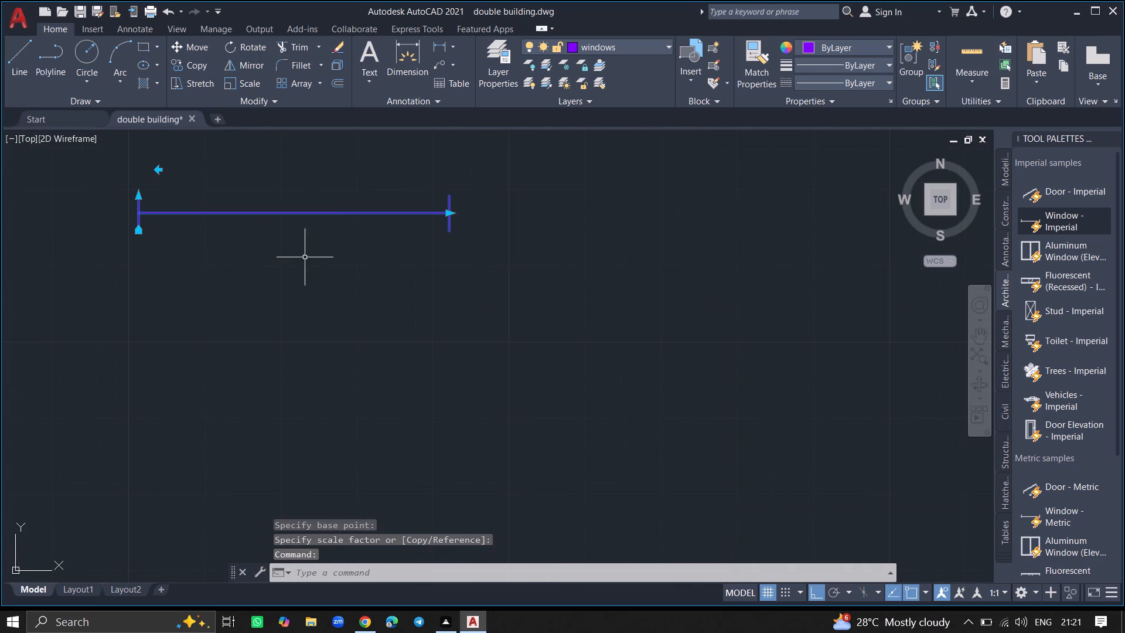
{"action": "scroll", "coordinate": [301, 271], "scroll_direction": "down", "scroll_amount": 2, "text": "ctrl"}
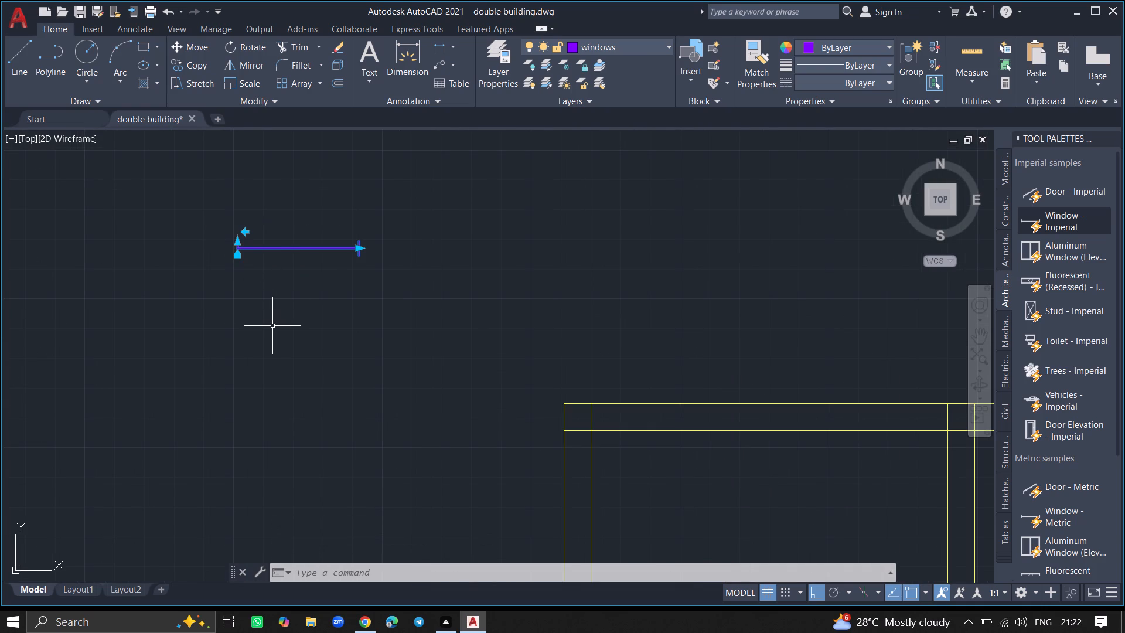
{"action": "type", "text": "MO"}
{"action": "type", "text": "VE"}
{"action": "key", "text": "Return"}
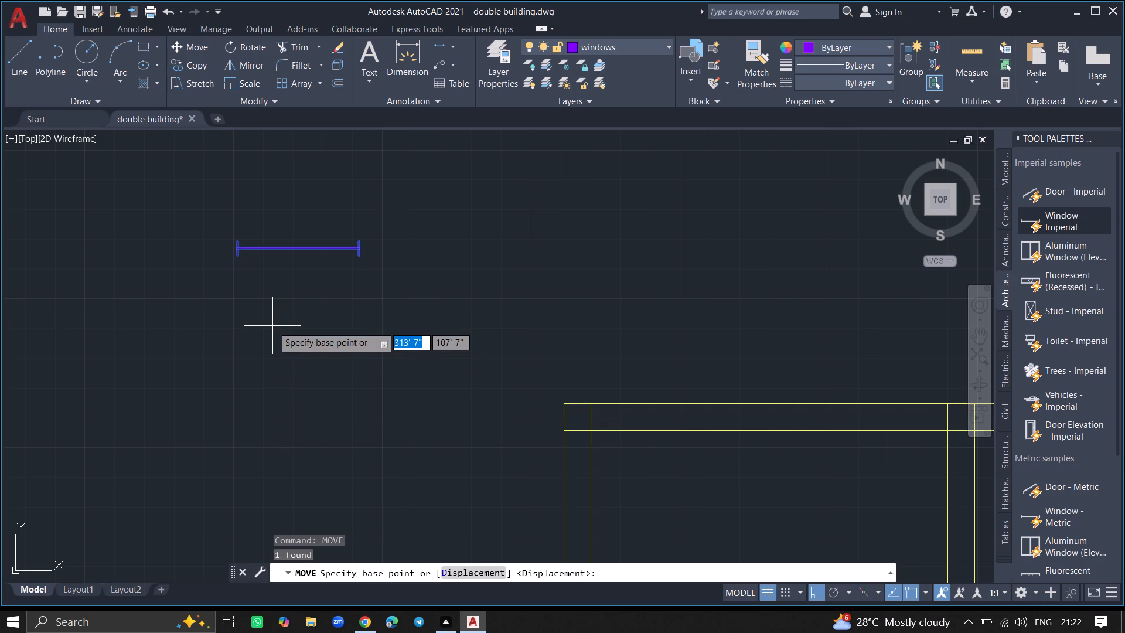
{"action": "left_click", "coordinate": [296, 249]}
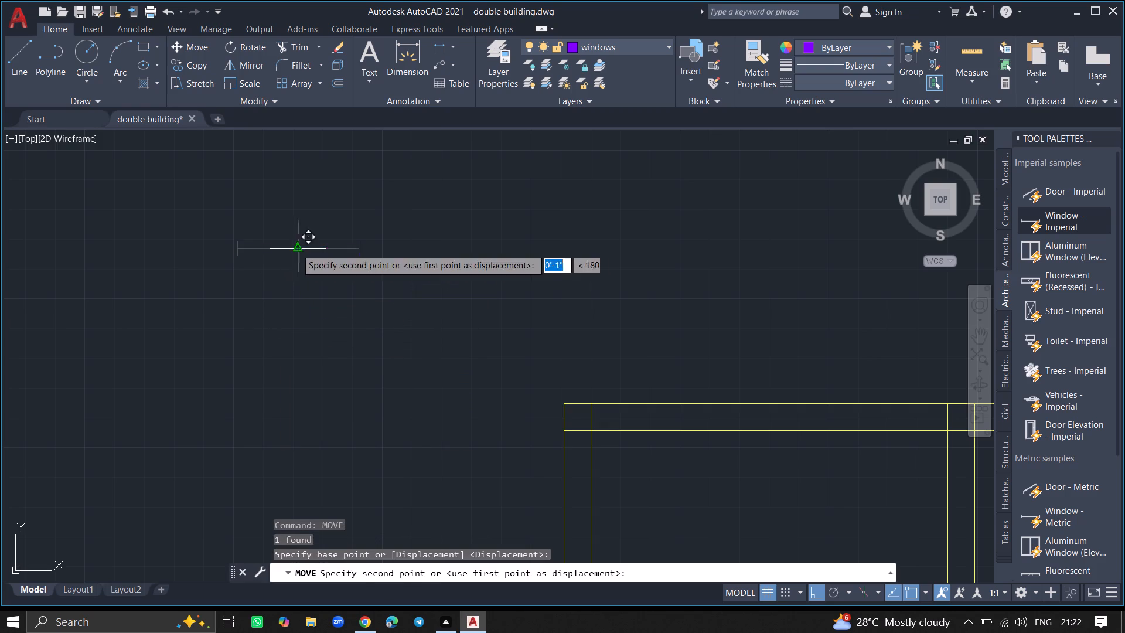
{"action": "key", "text": "F8"}
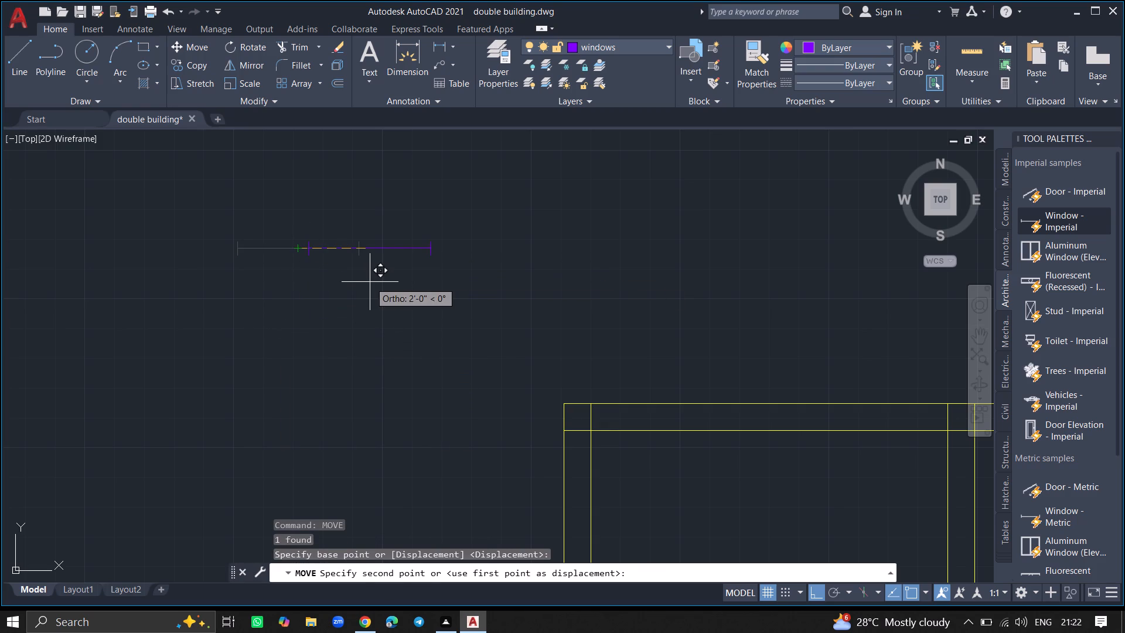
{"action": "scroll", "coordinate": [426, 345], "scroll_direction": "down", "scroll_amount": 2, "text": "ctrl"}
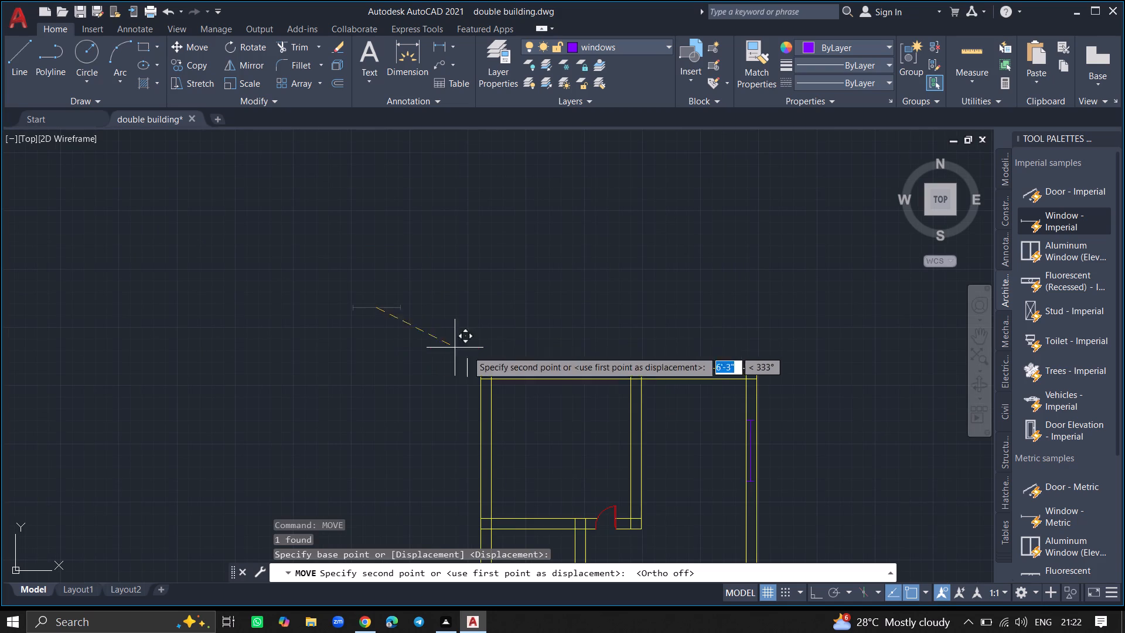
{"action": "scroll", "coordinate": [553, 375], "scroll_direction": "up", "scroll_amount": 5, "text": "ctrl"}
{"action": "left_click", "coordinate": [553, 375]}
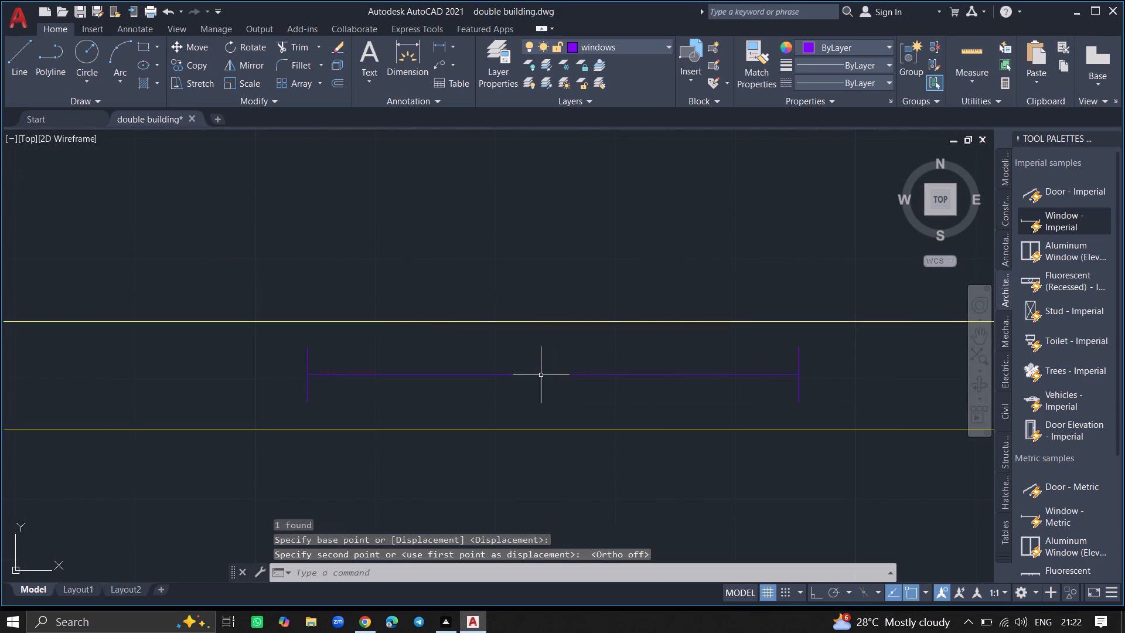
Copy the small top-wall window by its midpoint about 3'-9" down into the upper-left room.
{"action": "scroll", "coordinate": [513, 376], "scroll_direction": "down", "scroll_amount": 4, "text": "ctrl"}
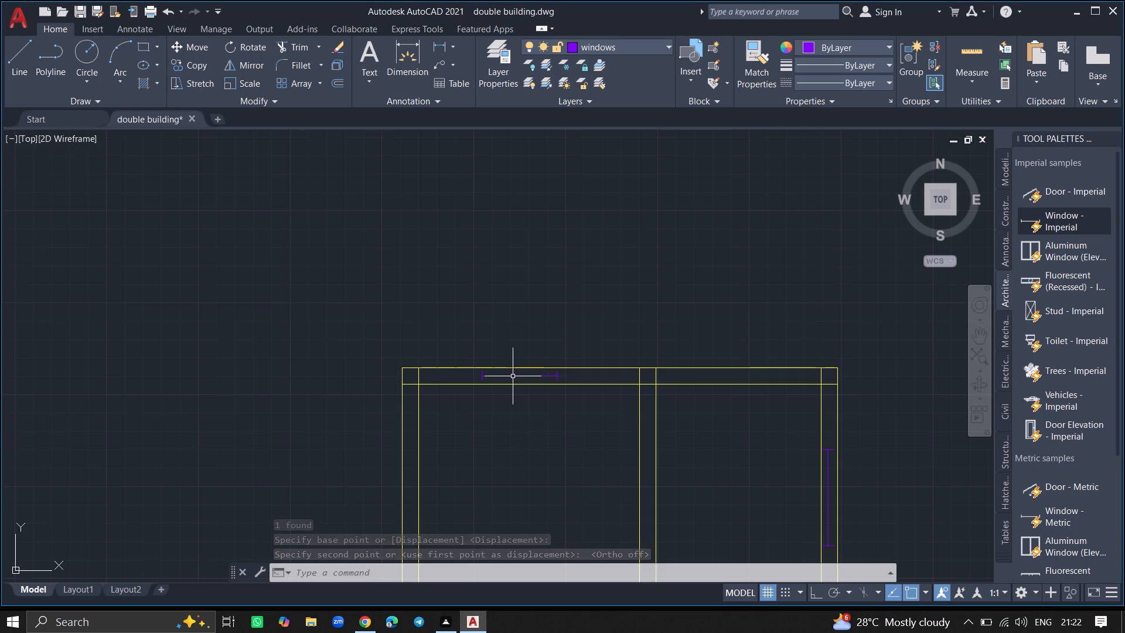
{"action": "left_click", "coordinate": [513, 376]}
{"action": "type", "text": "COPY"}
{"action": "key", "text": "Return"}
{"action": "left_click", "coordinate": [513, 376]}
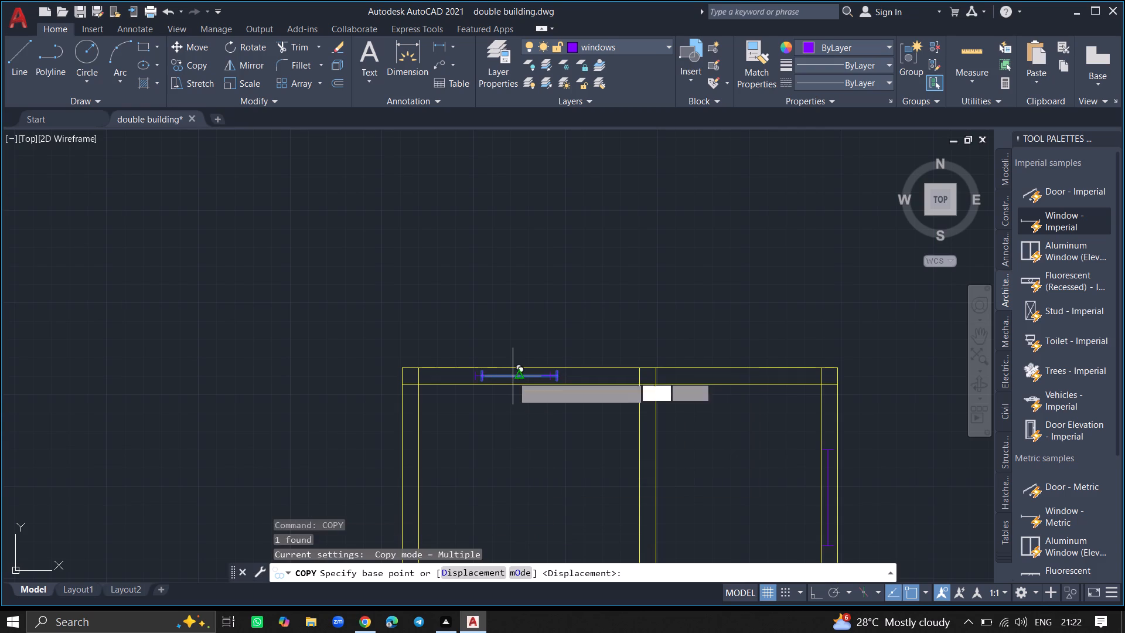
{"action": "left_click", "coordinate": [498, 456]}
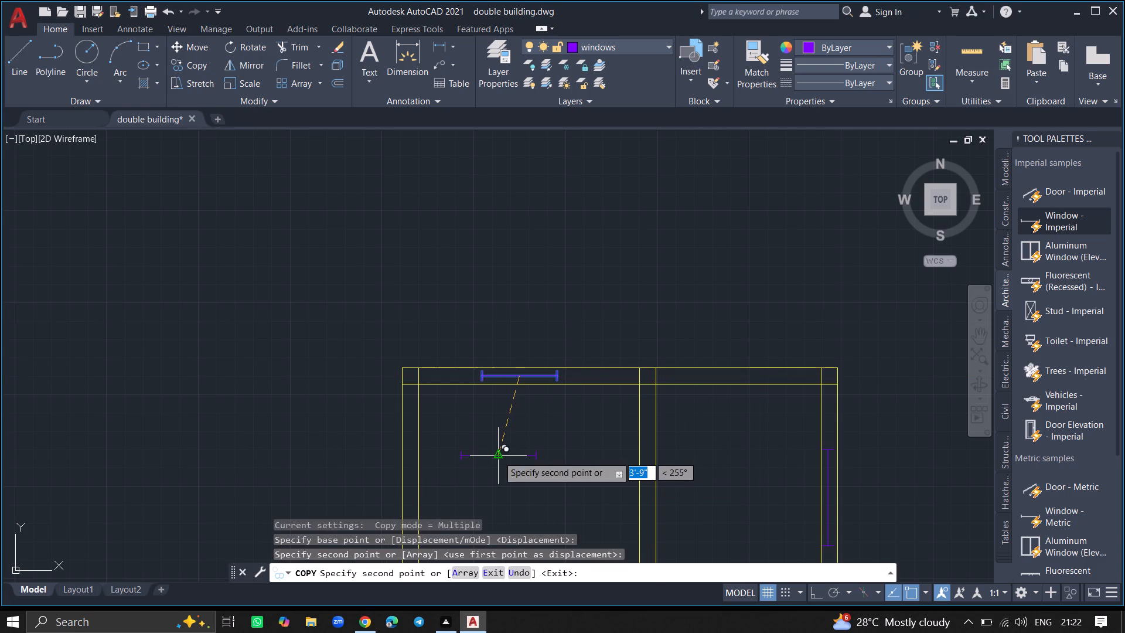
{"action": "key", "text": "Escape"}
Rotate the copied small window about 90° to vertical around its midpoint.
{"action": "left_click", "coordinate": [498, 456]}
{"action": "type", "text": "ROTATE"}
{"action": "key", "text": "Return"}
{"action": "left_click", "coordinate": [498, 456]}
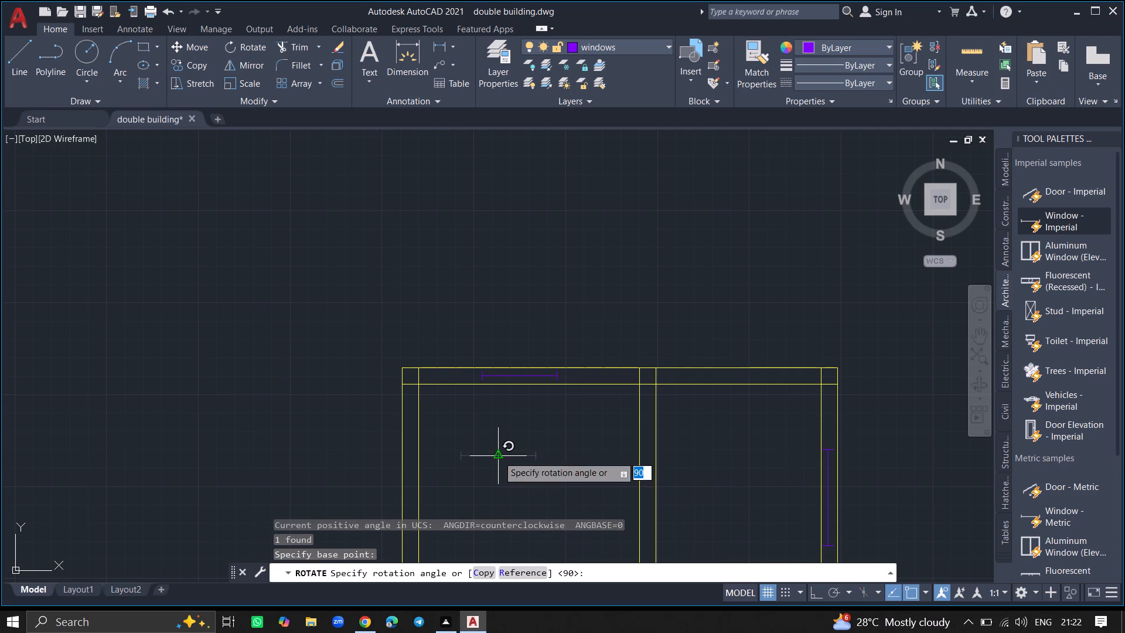
{"action": "left_click", "coordinate": [500, 416]}
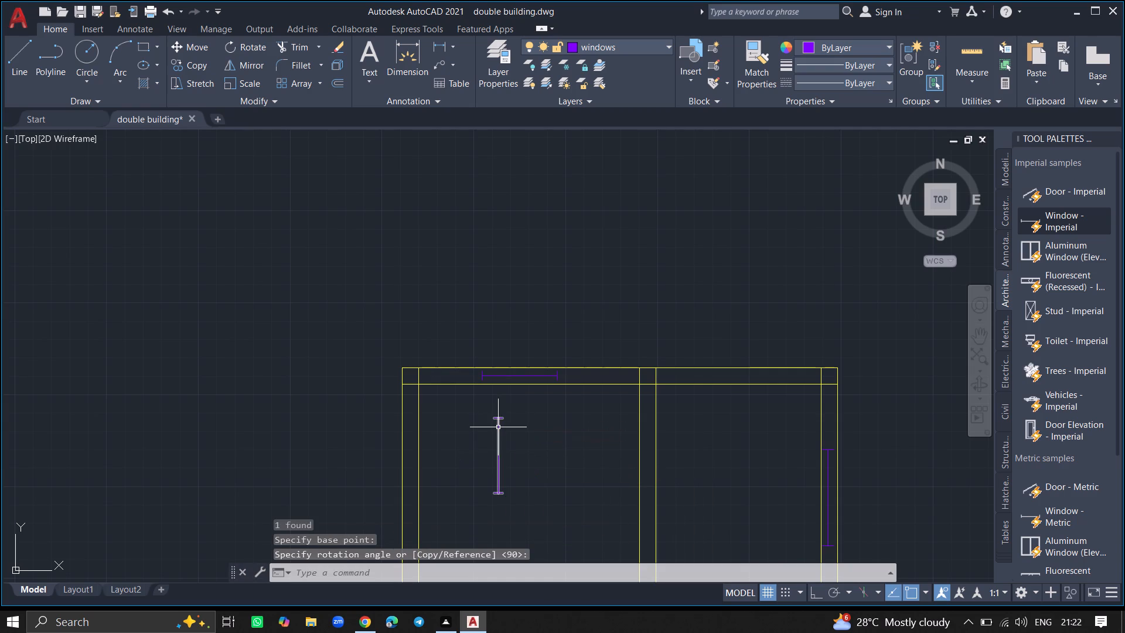
Move the vertical small window, from a point near its upper end, into the upper-left room's outer left wall, between the wall lines.
{"action": "left_click", "coordinate": [498, 427]}
{"action": "type", "text": "MO"}
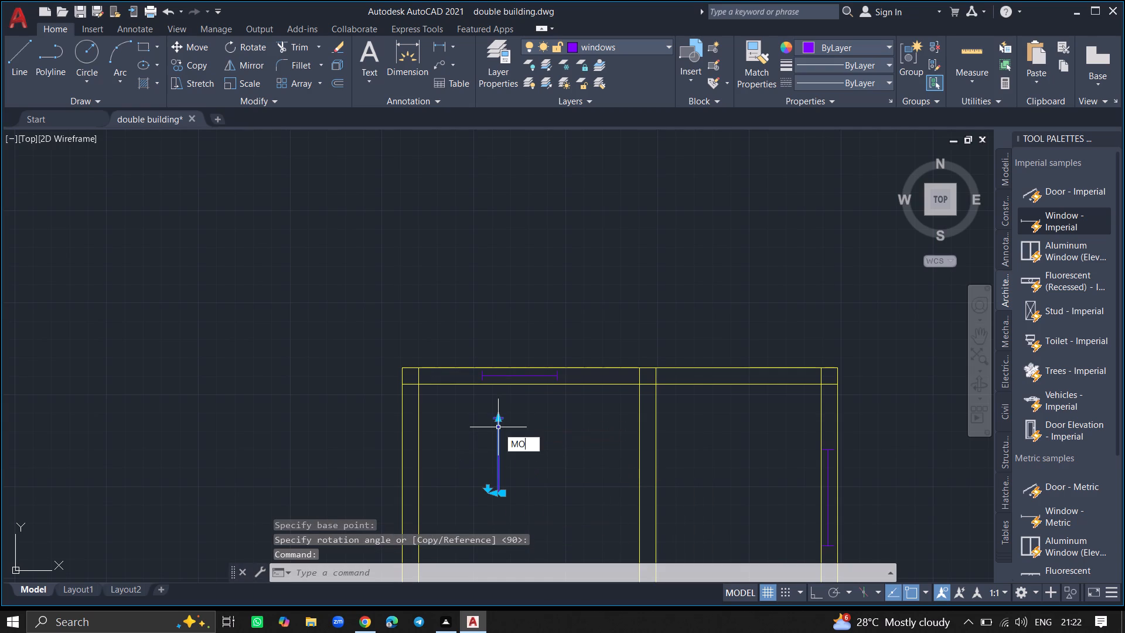
{"action": "type", "text": "VE"}
{"action": "key", "text": "Return"}
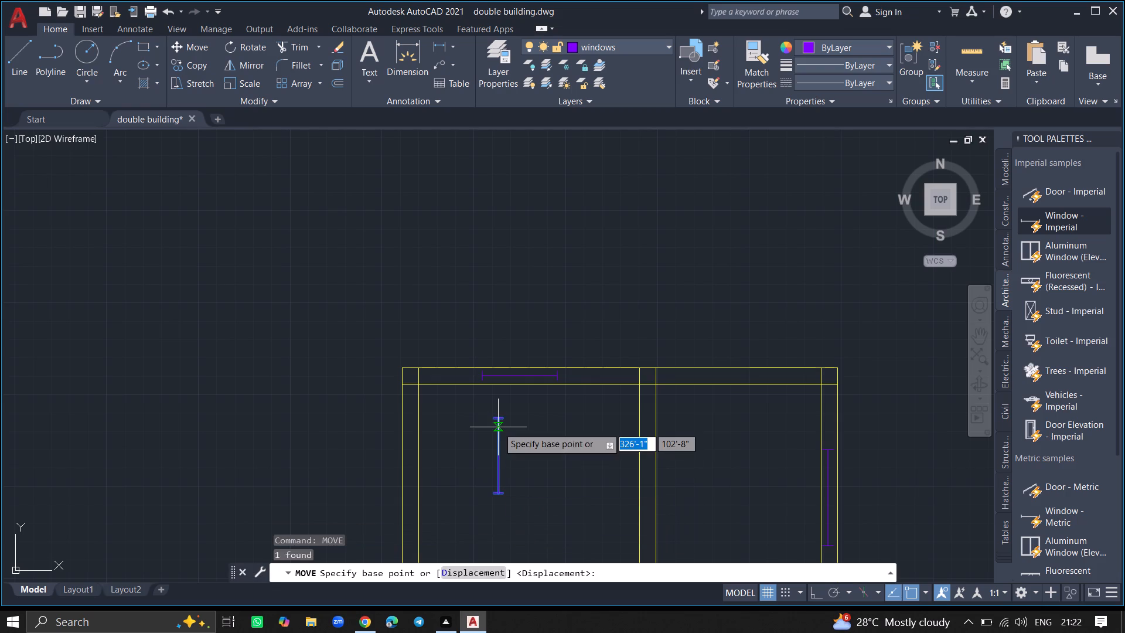
{"action": "left_click", "coordinate": [498, 427]}
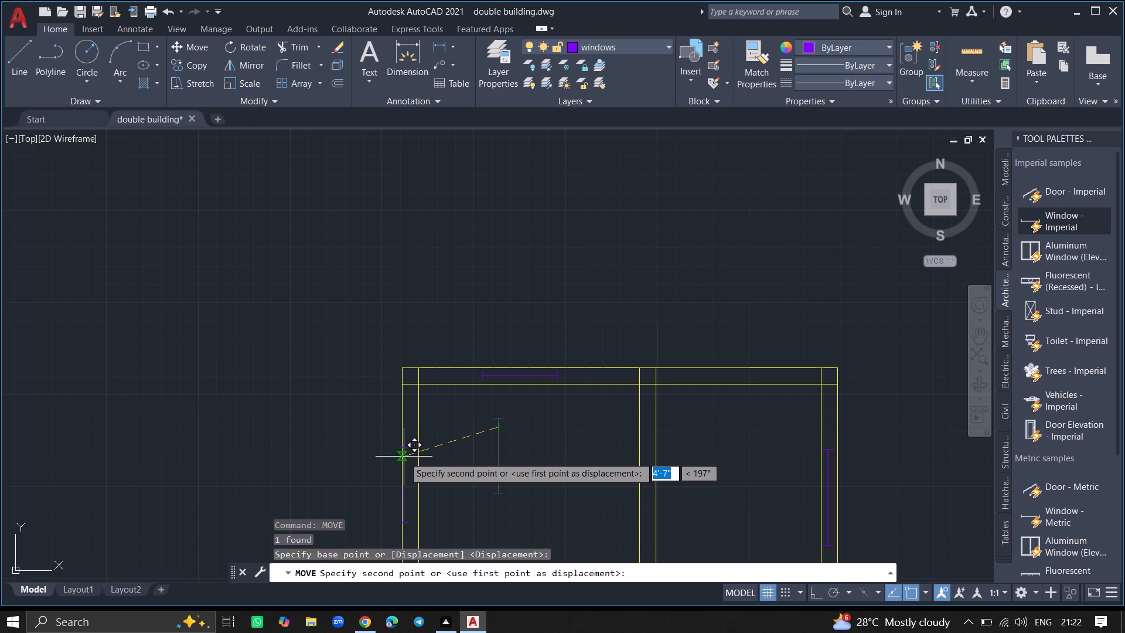
{"action": "scroll", "coordinate": [404, 457], "scroll_direction": "up", "scroll_amount": 3, "text": "ctrl"}
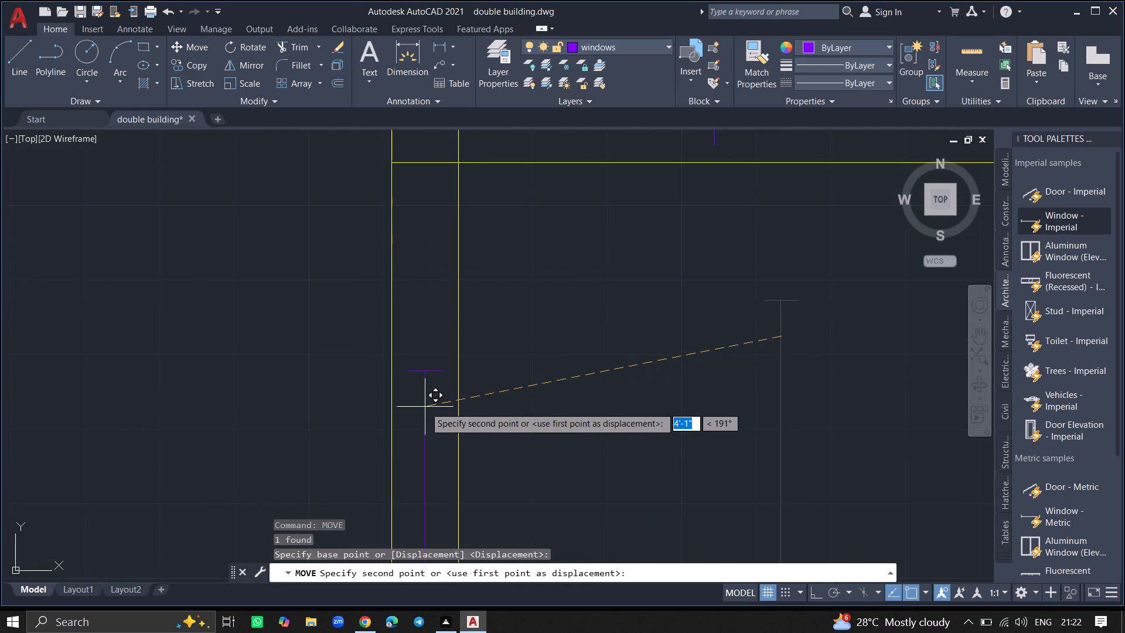
{"action": "left_click", "coordinate": [425, 407]}
Insert another Window - Imperial block in the empty space to the left of the second floor plan.
{"action": "scroll", "coordinate": [493, 394], "scroll_direction": "down", "scroll_amount": 5, "text": "ctrl"}
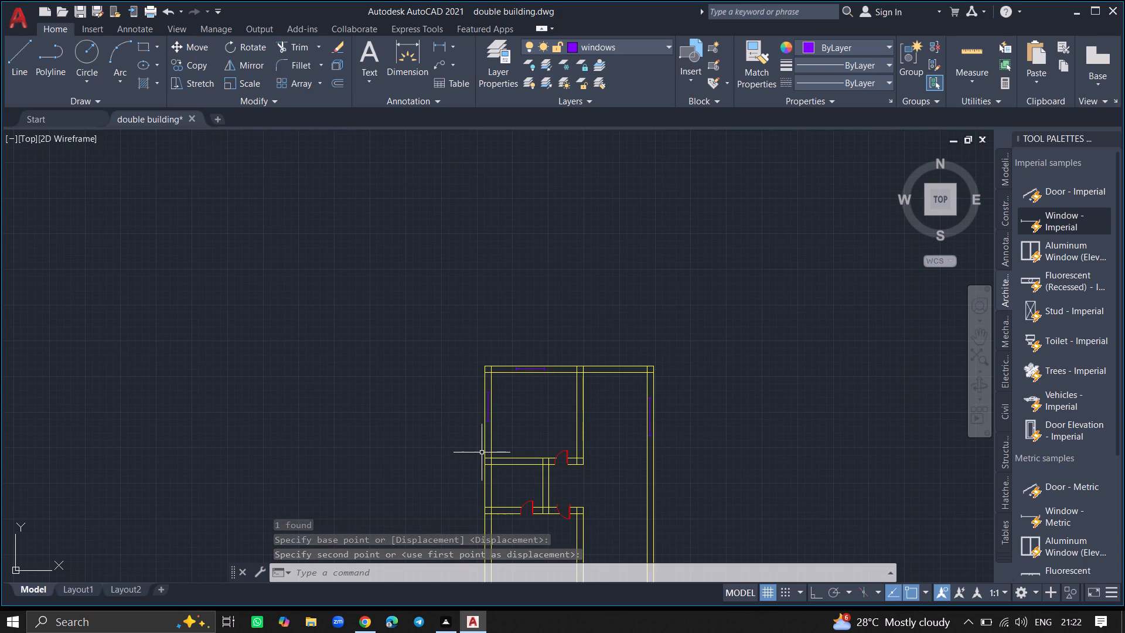
{"action": "scroll", "coordinate": [491, 502], "scroll_direction": "up", "scroll_amount": 4, "text": "ctrl"}
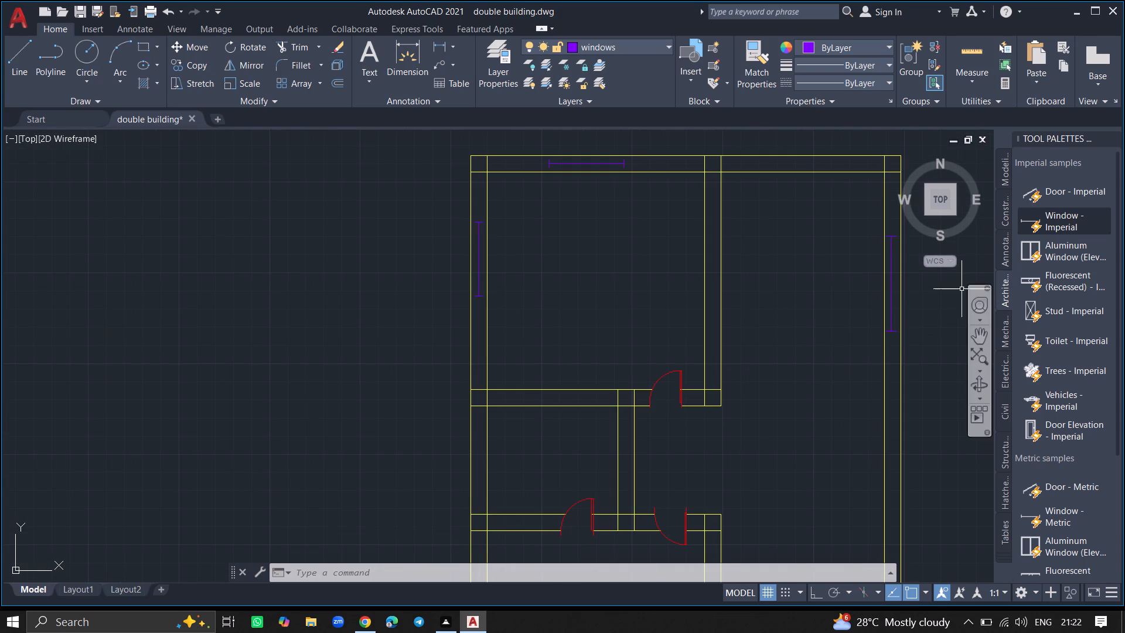
{"action": "left_click", "coordinate": [1045, 220]}
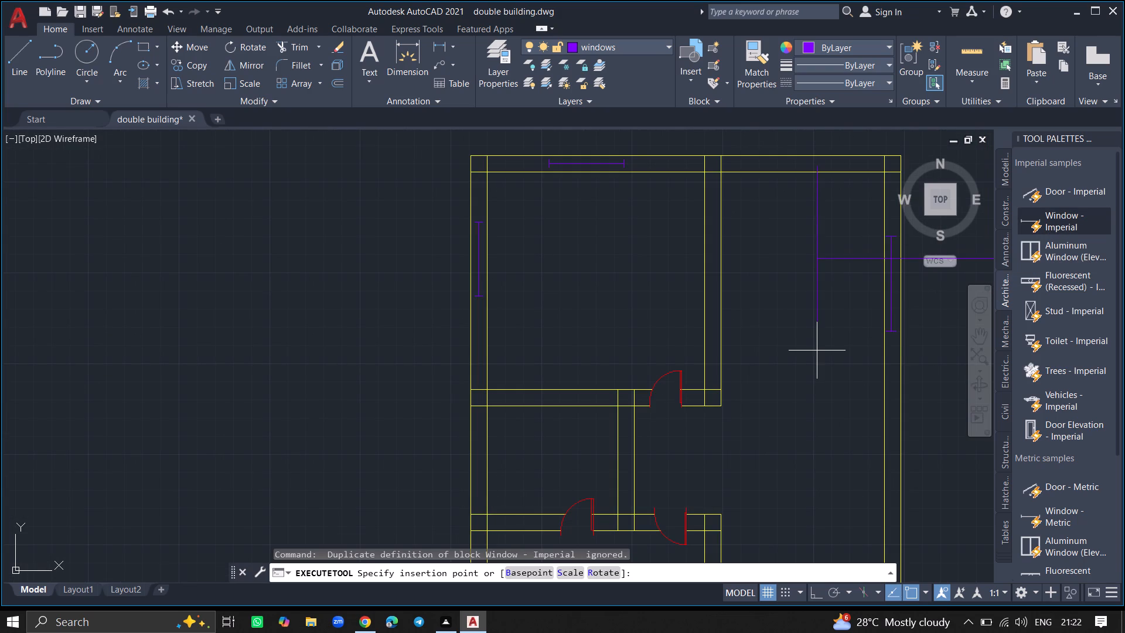
{"action": "left_click", "coordinate": [299, 486]}
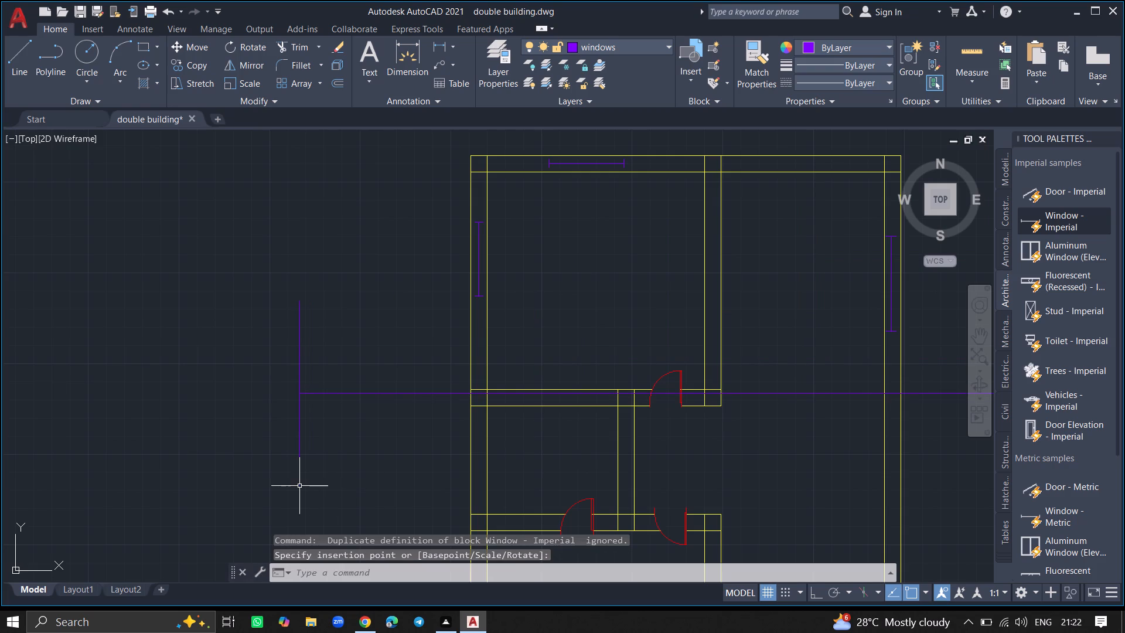
Scale the new window down freehand about a point near its left end, making it shorter than the upper-left room's windows.
{"action": "left_click", "coordinate": [299, 455]}
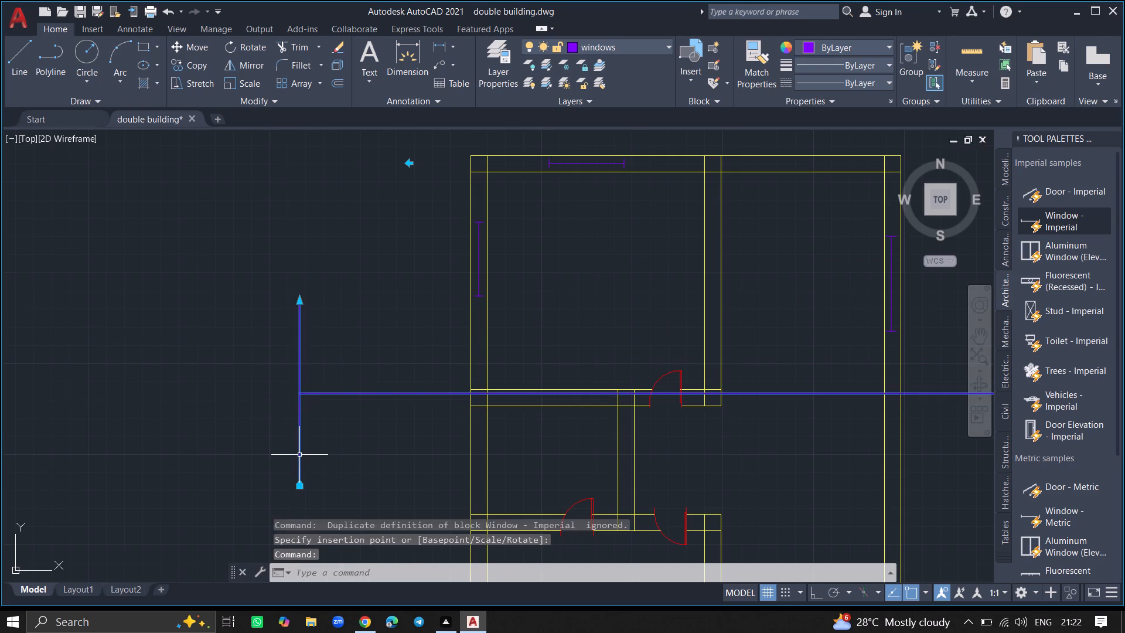
{"action": "type", "text": "SC"}
{"action": "key", "text": "Return"}
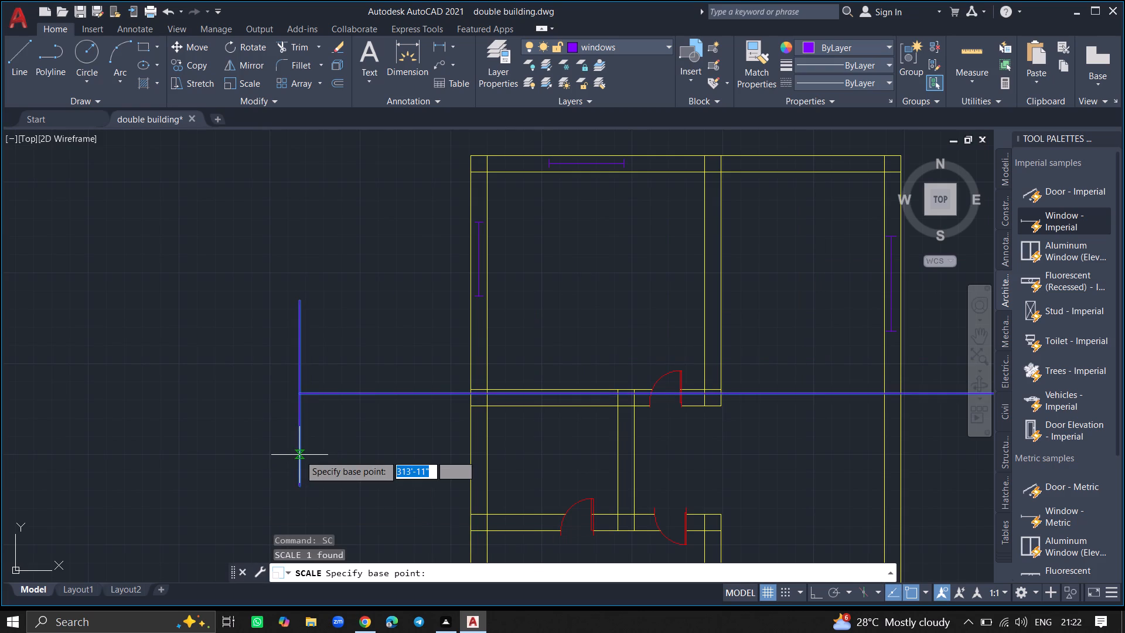
{"action": "left_click", "coordinate": [299, 455]}
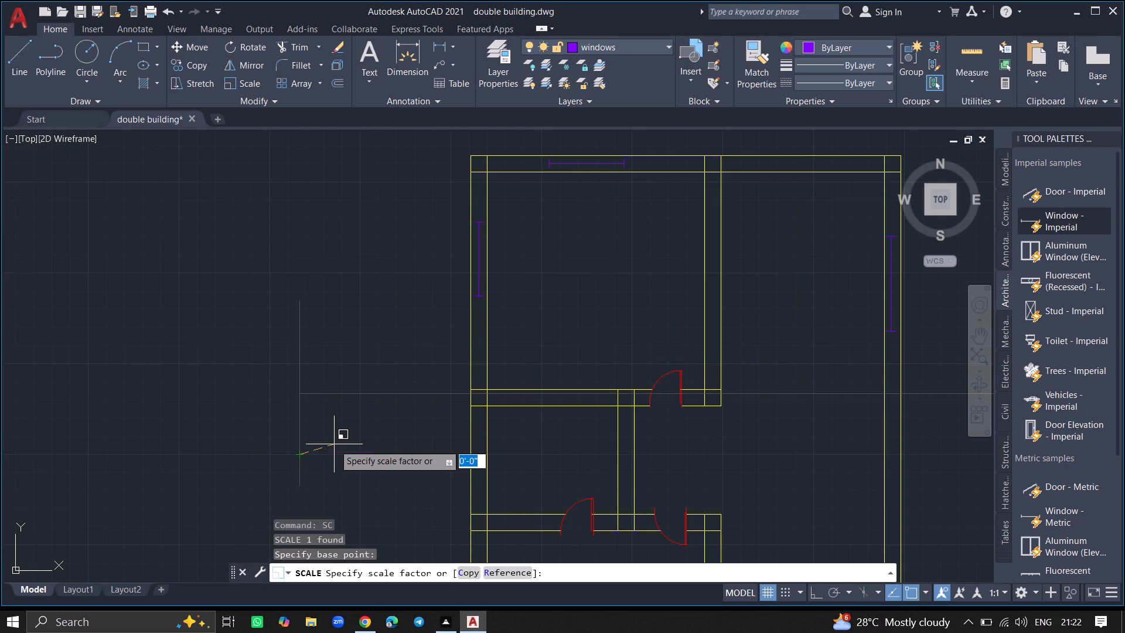
{"action": "left_click", "coordinate": [326, 447]}
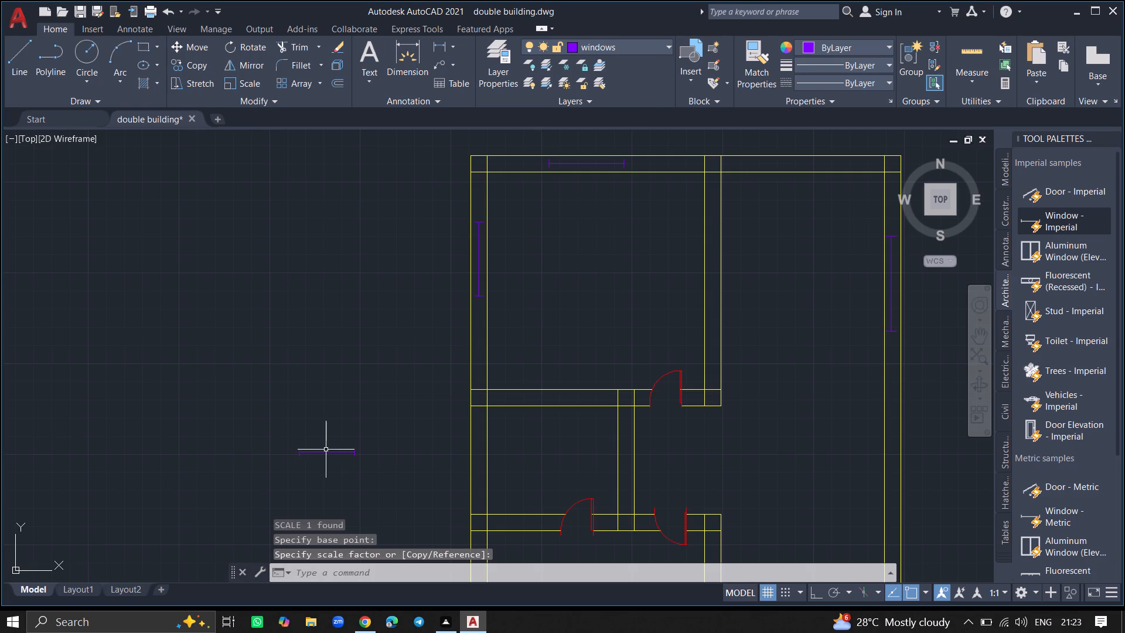
Rotate the short new window 90° to vertical around its midpoint.
{"action": "left_click", "coordinate": [326, 453]}
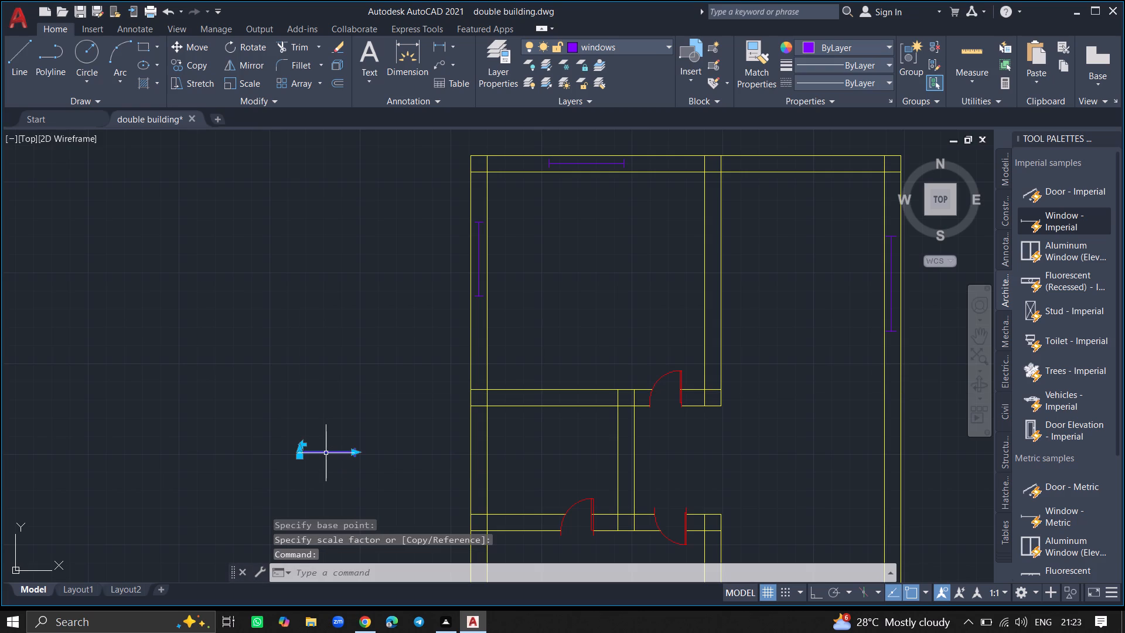
{"action": "type", "text": "RO"}
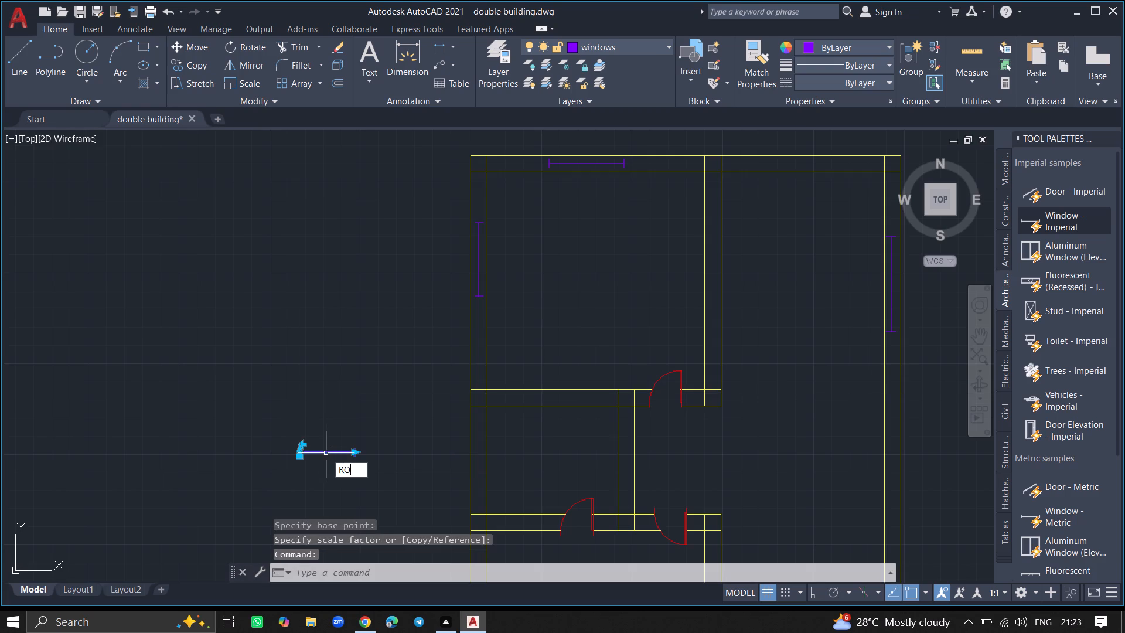
{"action": "key", "text": "Return"}
{"action": "left_click", "coordinate": [326, 453]}
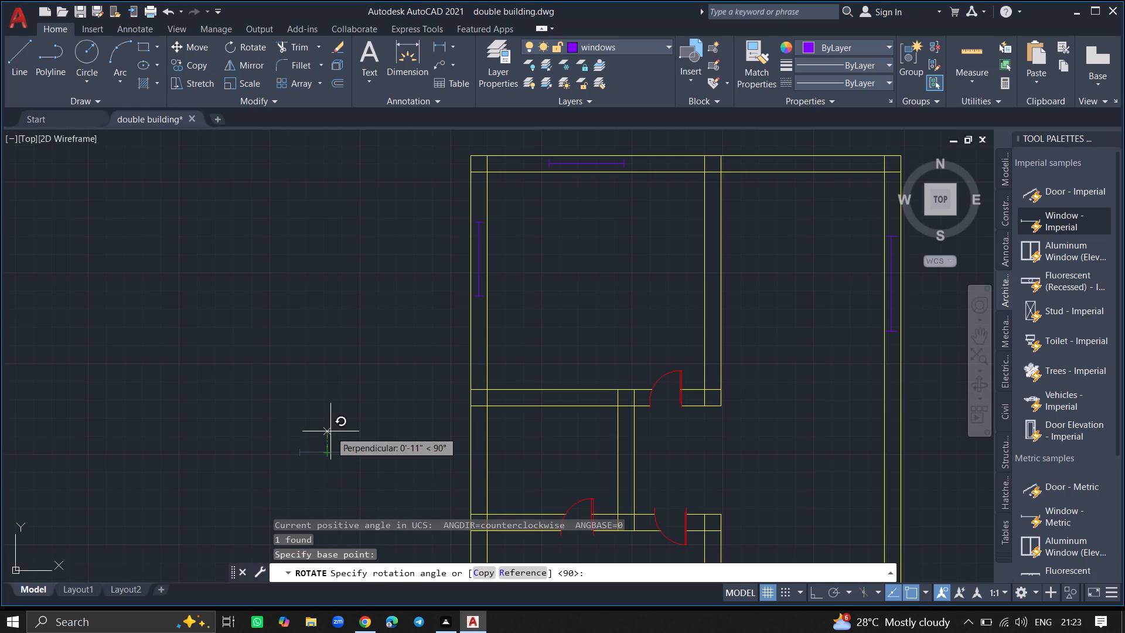
{"action": "left_click", "coordinate": [330, 430]}
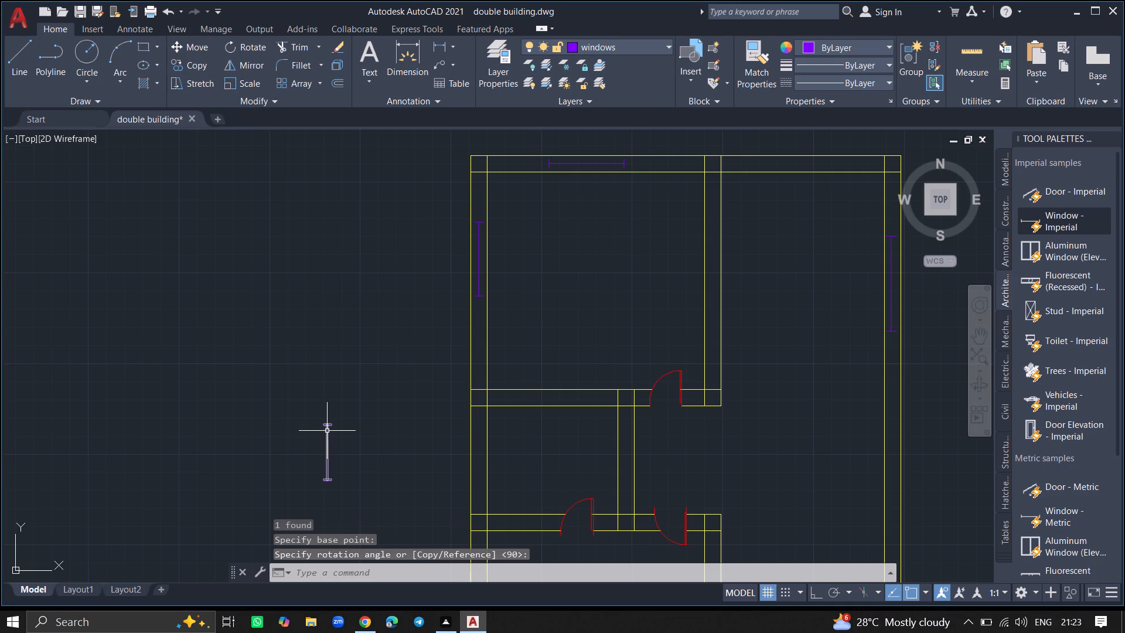
Move the short vertical window by its upper end into the outer left wall of the small room below, between the wall lines.
{"action": "left_click", "coordinate": [327, 431]}
{"action": "type", "text": "MOVE"}
{"action": "key", "text": "Return"}
{"action": "left_click", "coordinate": [327, 431]}
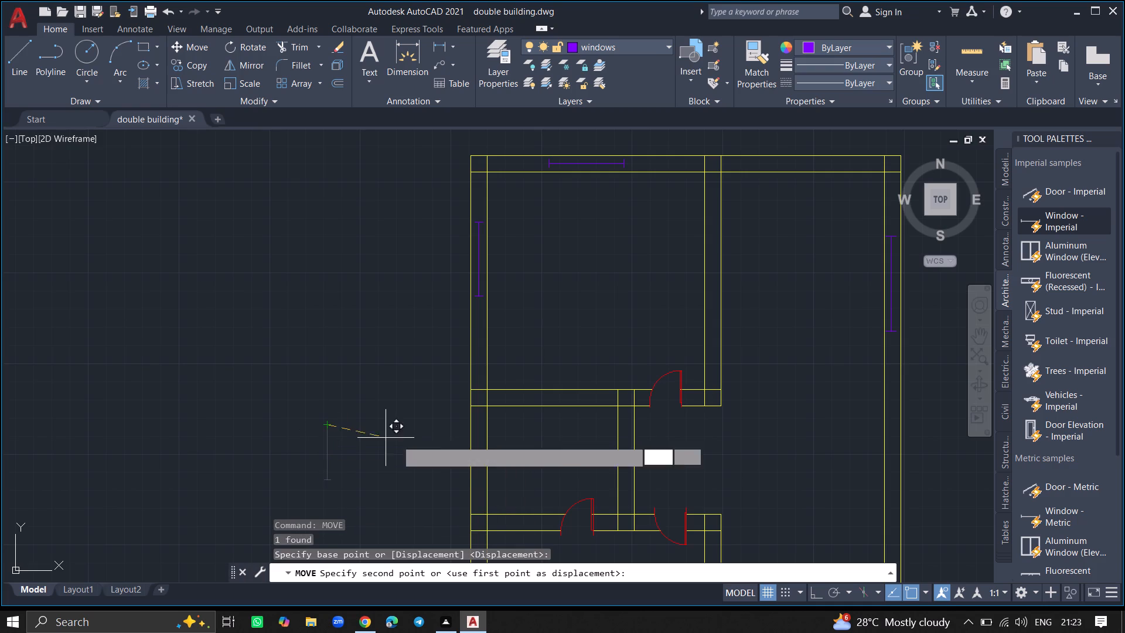
{"action": "scroll", "coordinate": [473, 457], "scroll_direction": "up", "scroll_amount": 1, "text": "ctrl"}
{"action": "left_click", "coordinate": [481, 447]}
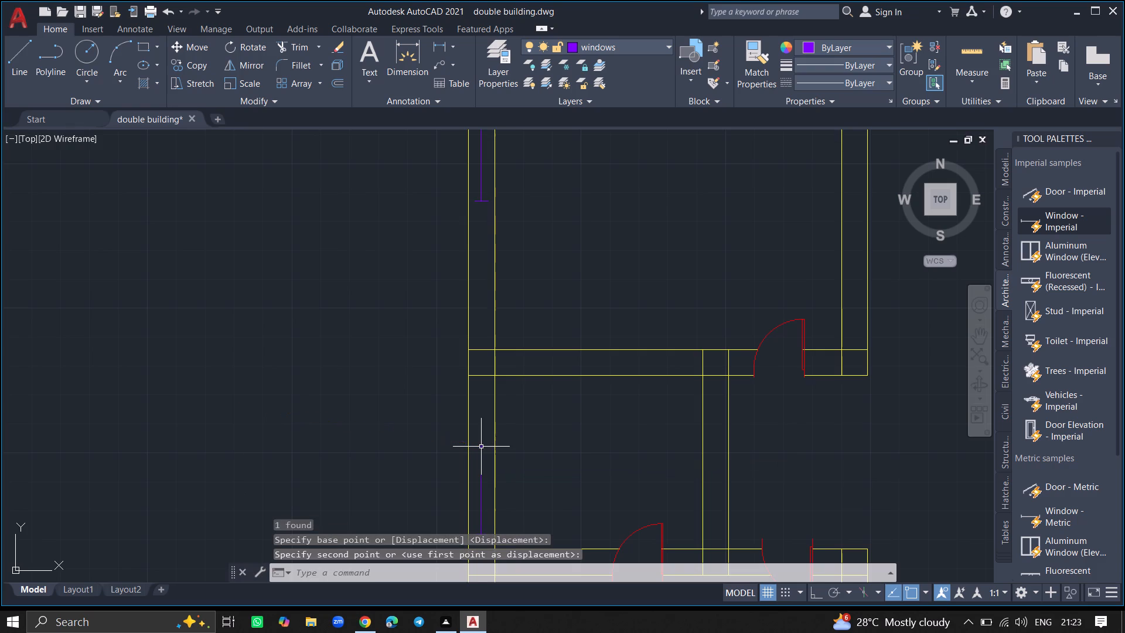
Copy the upper-left room's top-wall window about 10'-8" horizontally into the top wall of the upper-right space.
{"action": "scroll", "coordinate": [558, 452], "scroll_direction": "down", "scroll_amount": 4, "text": "ctrl"}
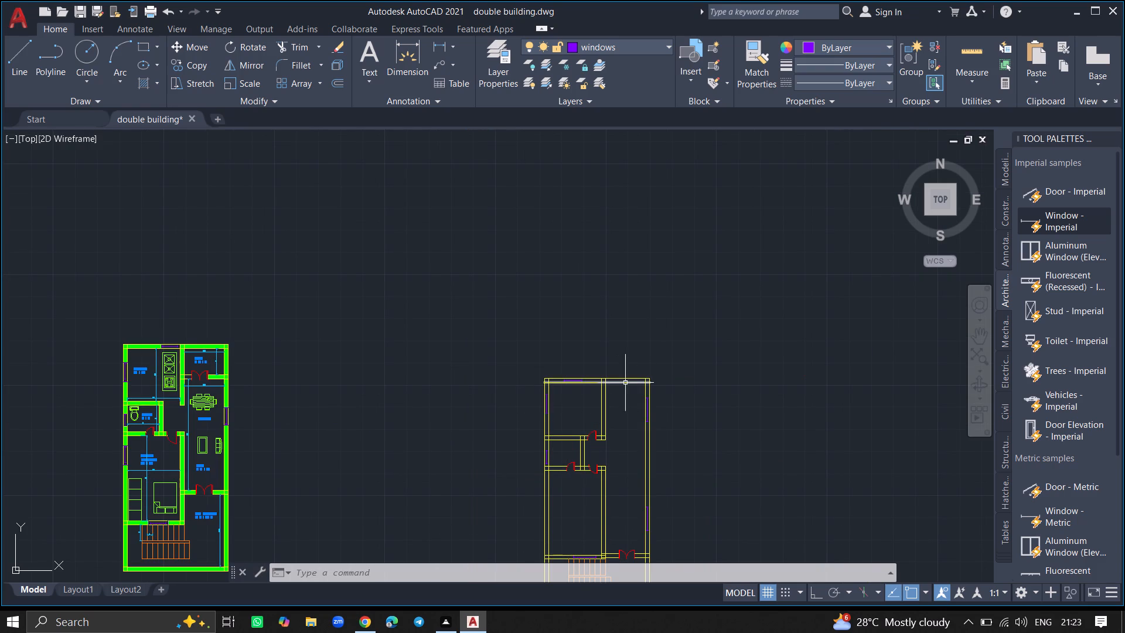
{"action": "scroll", "coordinate": [625, 383], "scroll_direction": "up", "scroll_amount": 2, "text": "ctrl"}
{"action": "scroll", "coordinate": [510, 382], "scroll_direction": "up", "scroll_amount": 3, "text": "ctrl"}
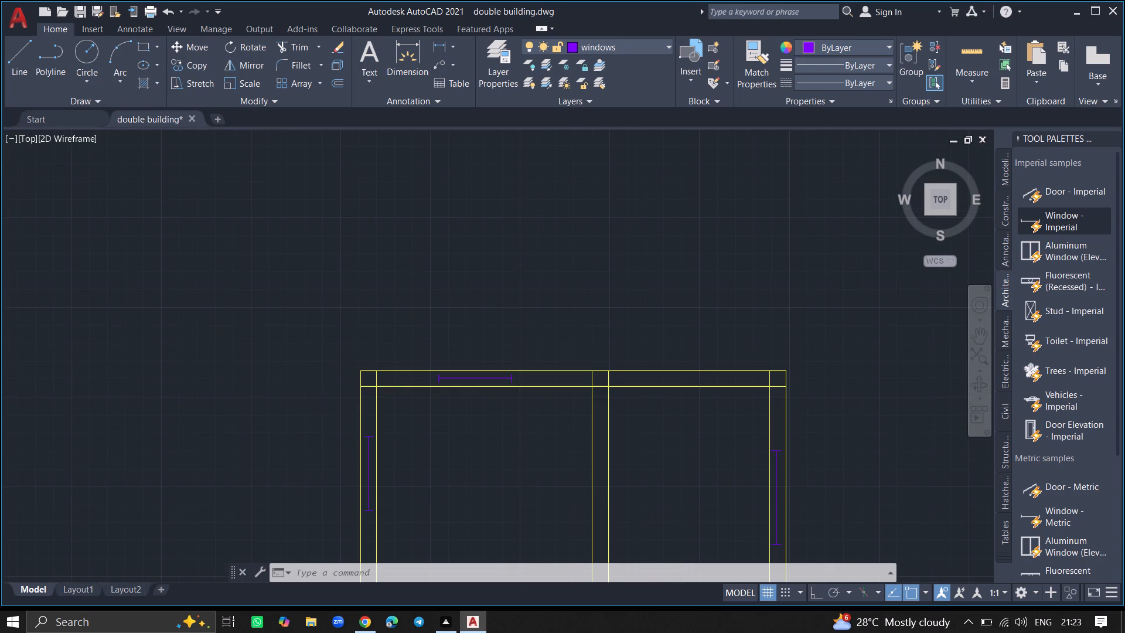
{"action": "left_click", "coordinate": [504, 376]}
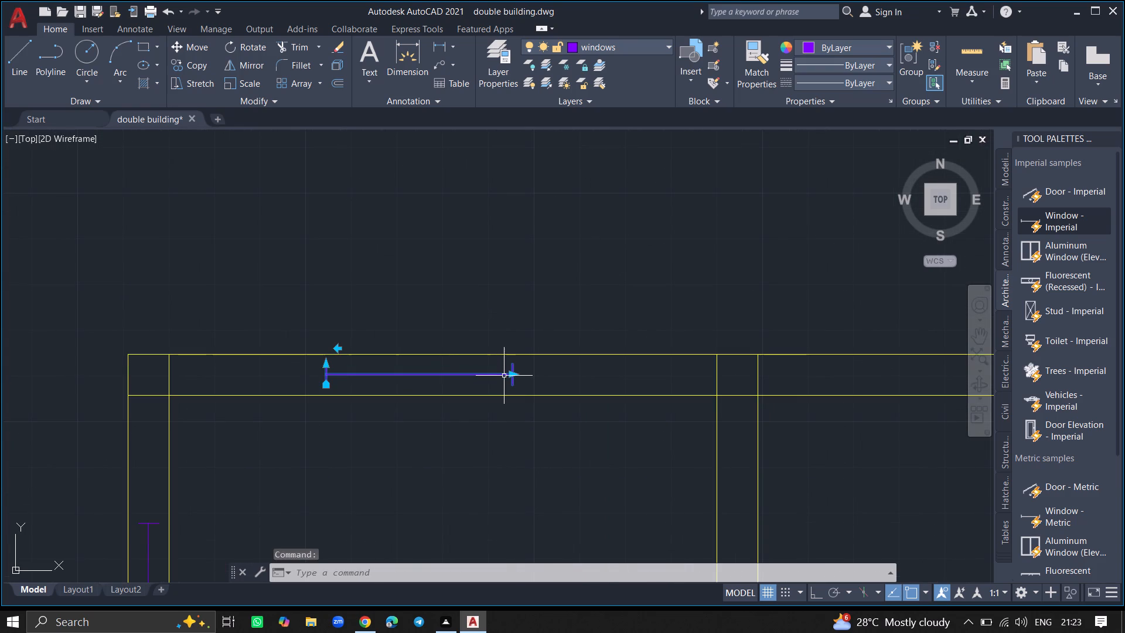
{"action": "type", "text": "COPY"}
{"action": "key", "text": "Return"}
{"action": "left_click", "coordinate": [504, 376]}
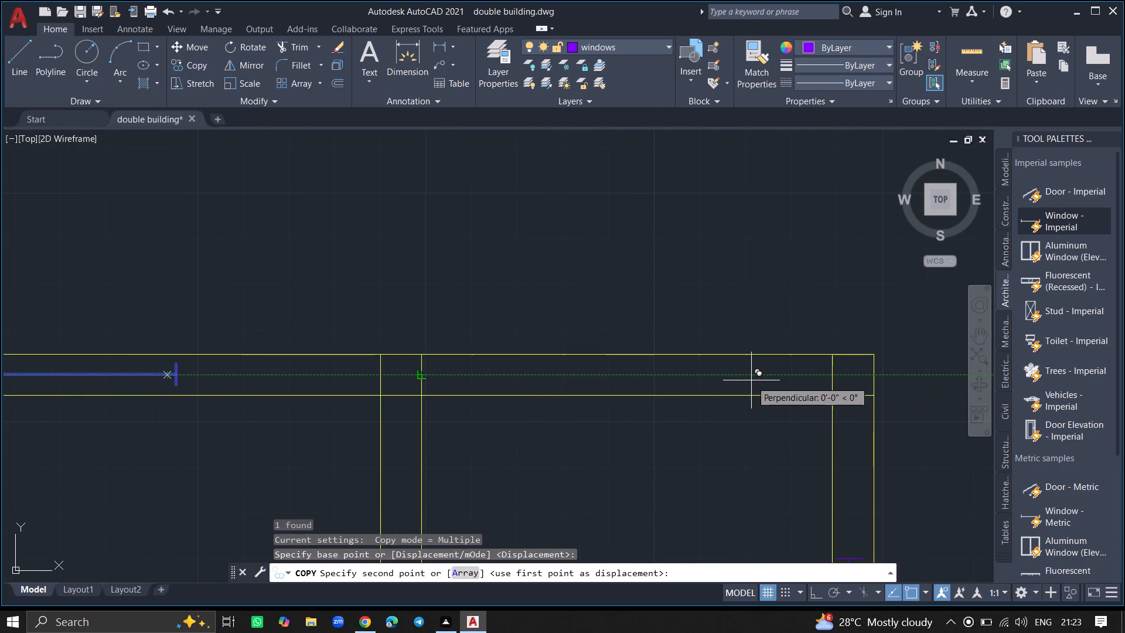
{"action": "scroll", "coordinate": [751, 377], "scroll_direction": "up", "scroll_amount": 2, "text": "ctrl"}
{"action": "left_click", "coordinate": [751, 377]}
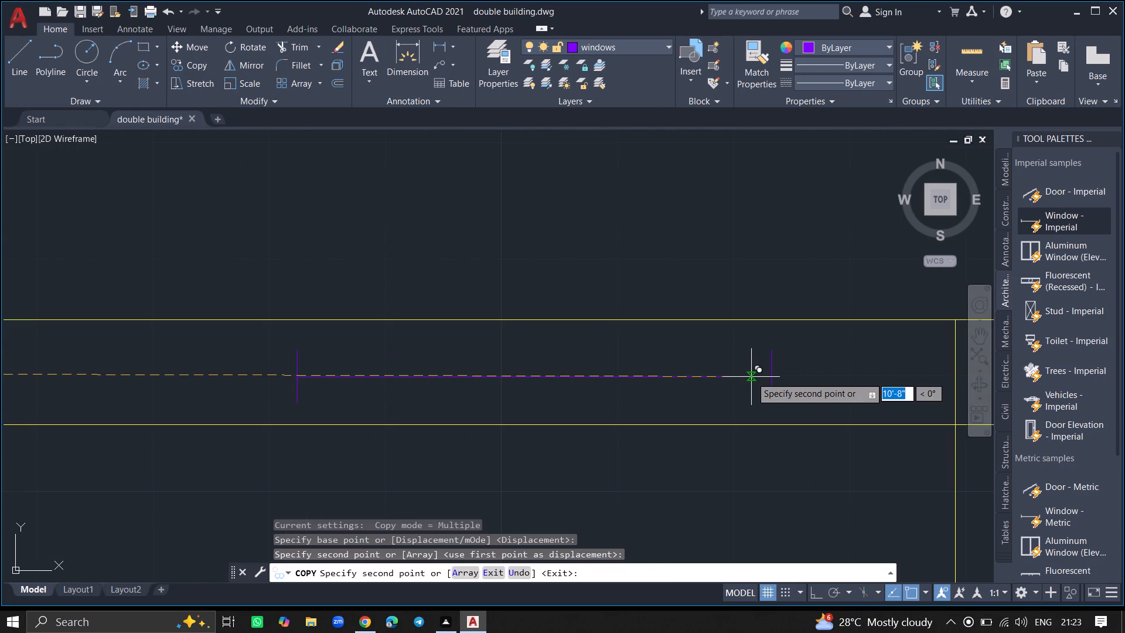
{"action": "key", "text": "Escape"}
With Ortho on, draw a 9" vertical line across the top wall just beyond the right end of the upper-left room's window.
{"action": "scroll", "coordinate": [751, 377], "scroll_direction": "down", "scroll_amount": 3, "text": "ctrl"}
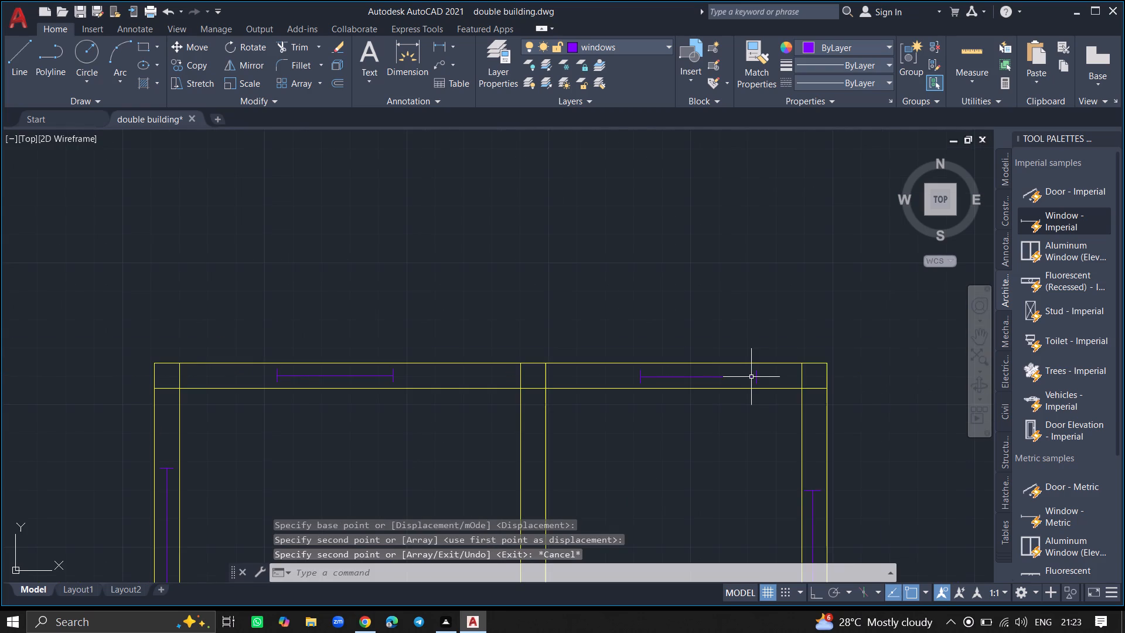
{"action": "scroll", "coordinate": [724, 428], "scroll_direction": "down", "scroll_amount": 4, "text": "ctrl"}
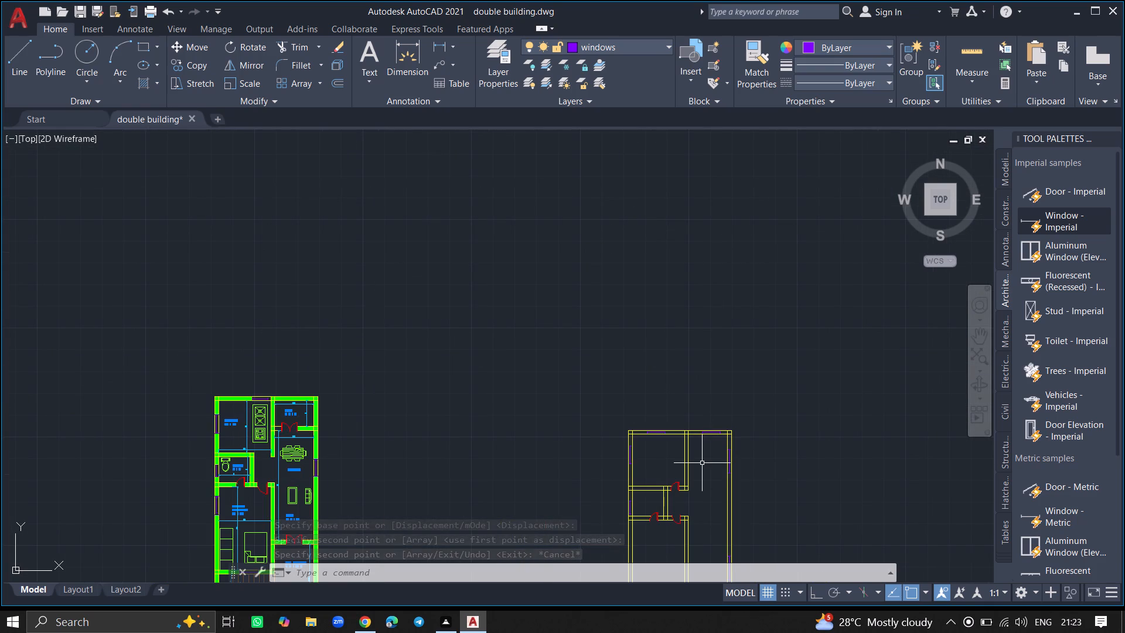
{"action": "scroll", "coordinate": [702, 463], "scroll_direction": "down", "scroll_amount": 1, "text": "ctrl"}
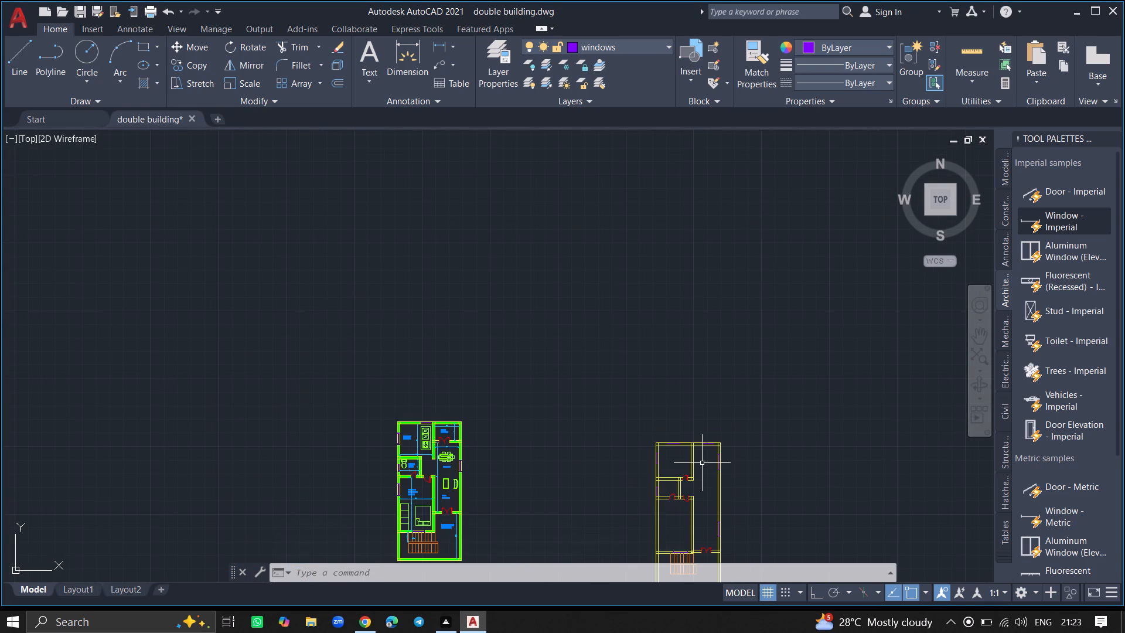
{"action": "scroll", "coordinate": [702, 463], "scroll_direction": "down", "scroll_amount": 2, "text": "ctrl"}
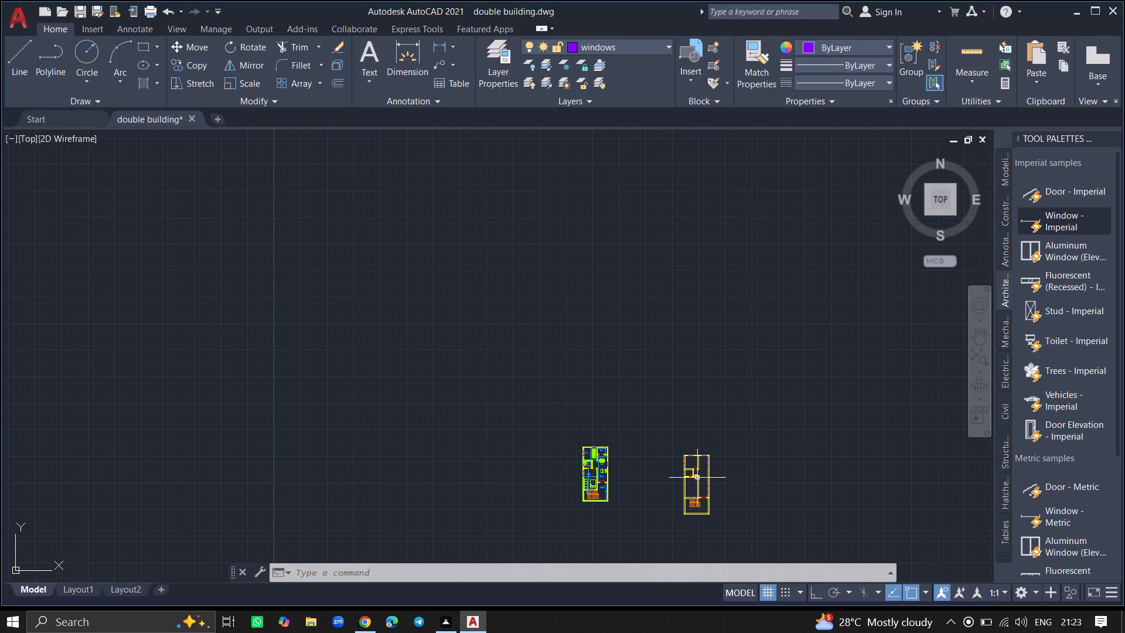
{"action": "scroll", "coordinate": [695, 486], "scroll_direction": "up", "scroll_amount": 4, "text": "ctrl"}
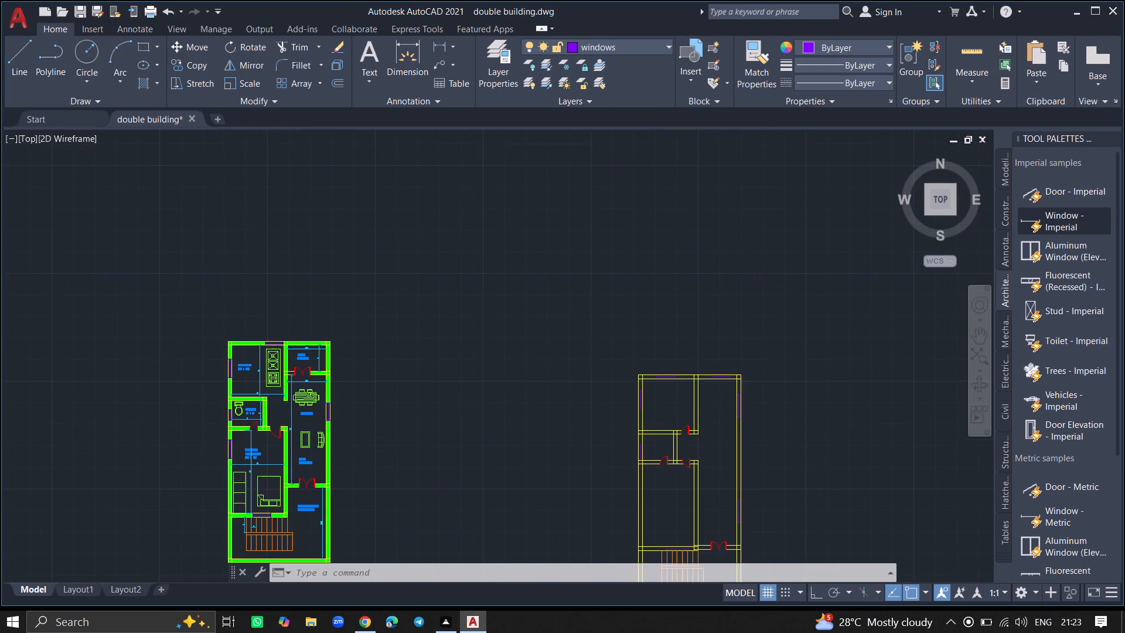
{"action": "scroll", "coordinate": [658, 333], "scroll_direction": "up", "scroll_amount": 3, "text": "ctrl"}
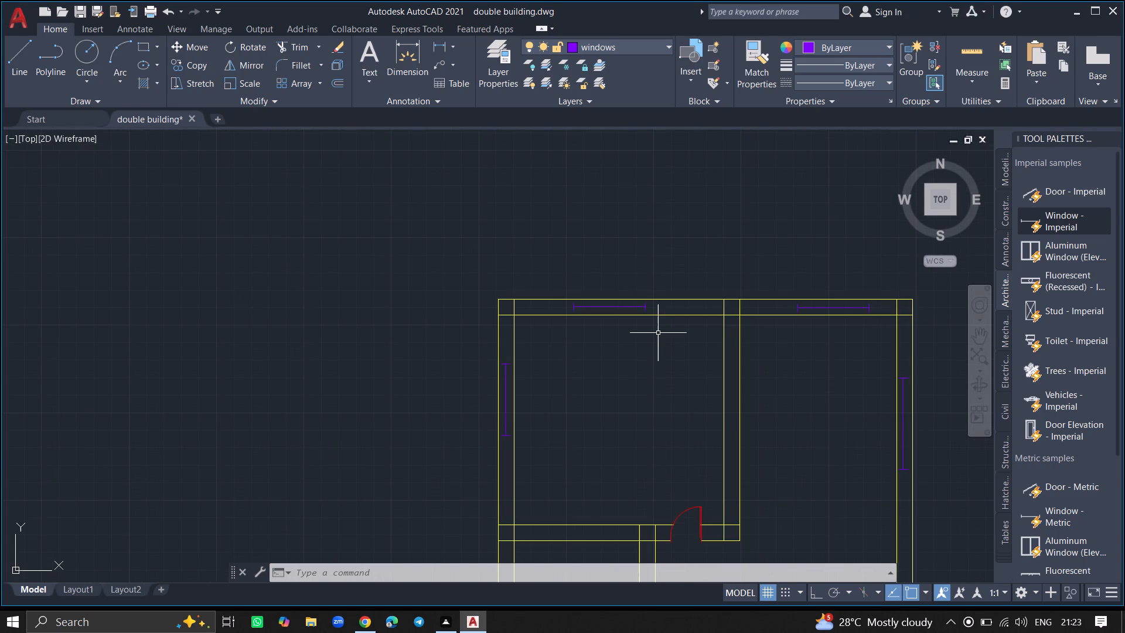
{"action": "key", "text": "l"}
{"action": "key", "text": "Return"}
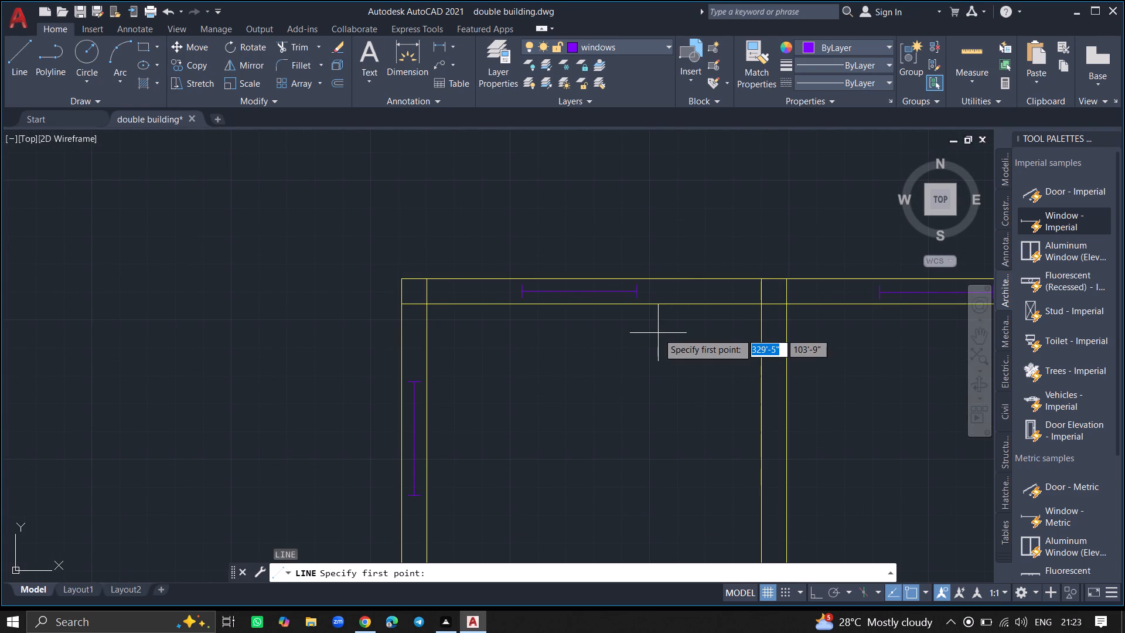
{"action": "scroll", "coordinate": [658, 333], "scroll_direction": "up", "scroll_amount": 4, "text": "ctrl"}
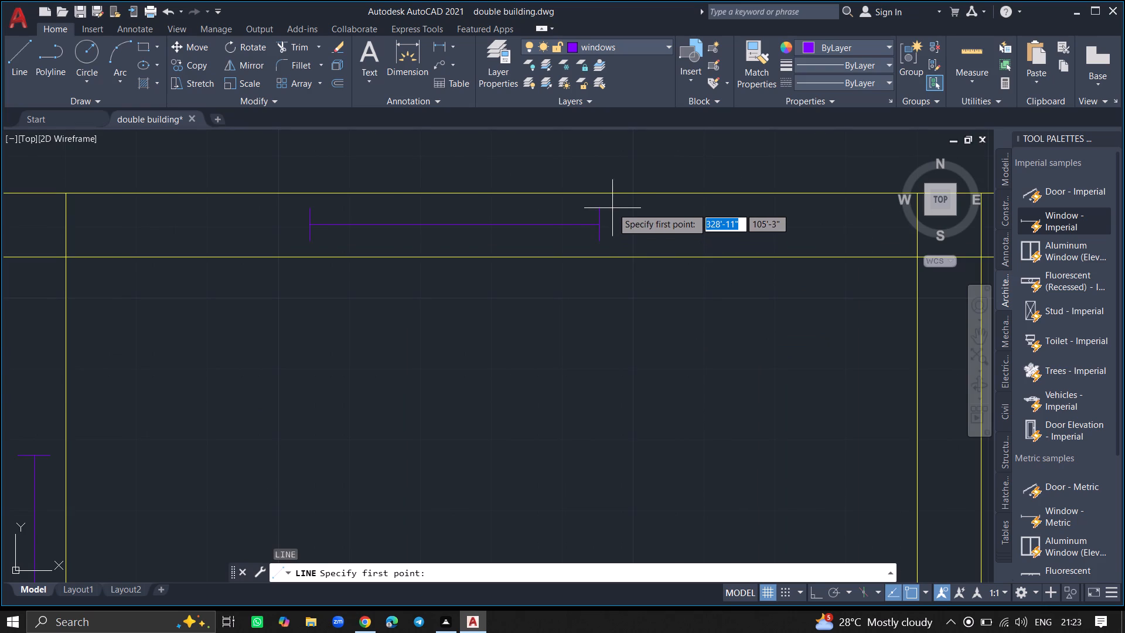
{"action": "left_click", "coordinate": [609, 196]}
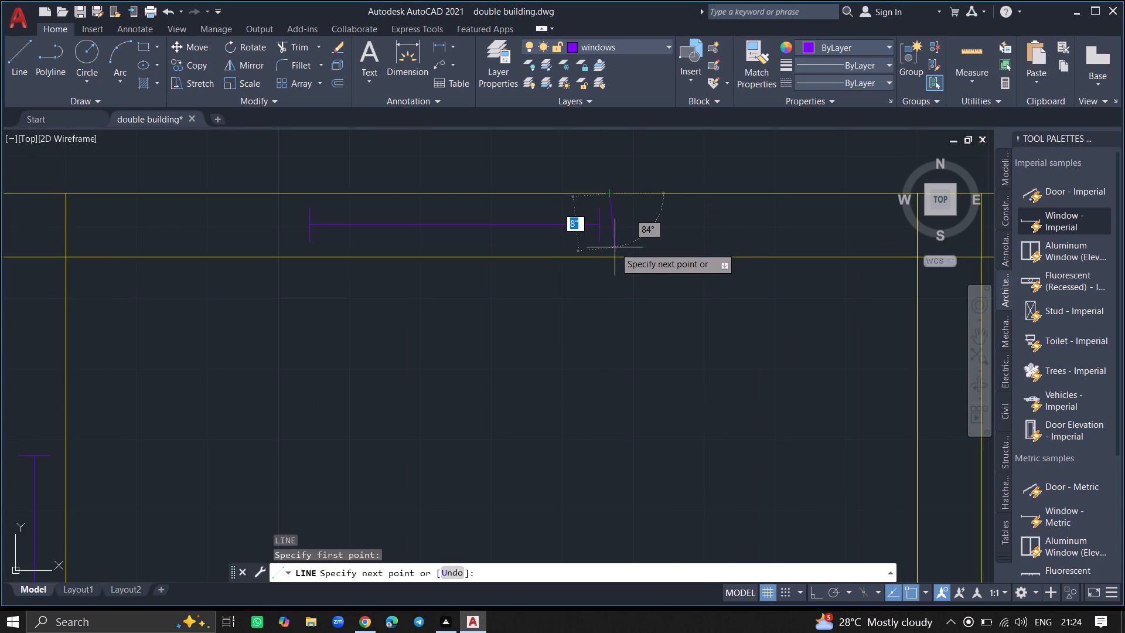
{"action": "key", "text": "F8"}
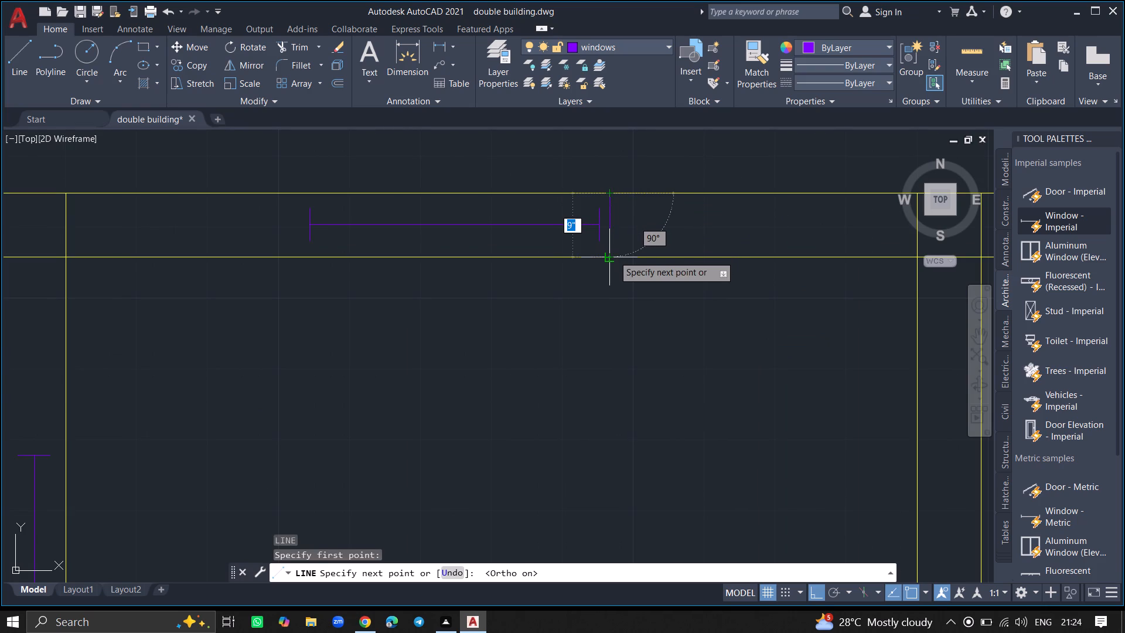
{"action": "left_click", "coordinate": [613, 256]}
{"action": "key", "text": "Return"}
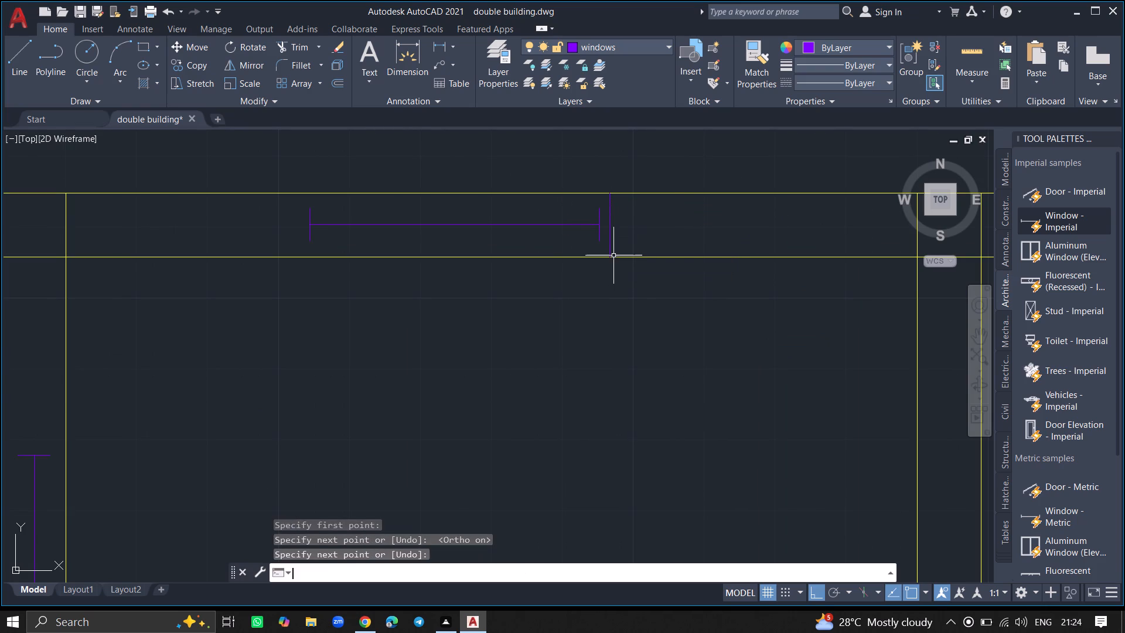
Draw a vertical line across the top wall just beyond the left end of the upper-left room's window.
{"action": "key", "text": "l"}
{"action": "key", "text": "Return"}
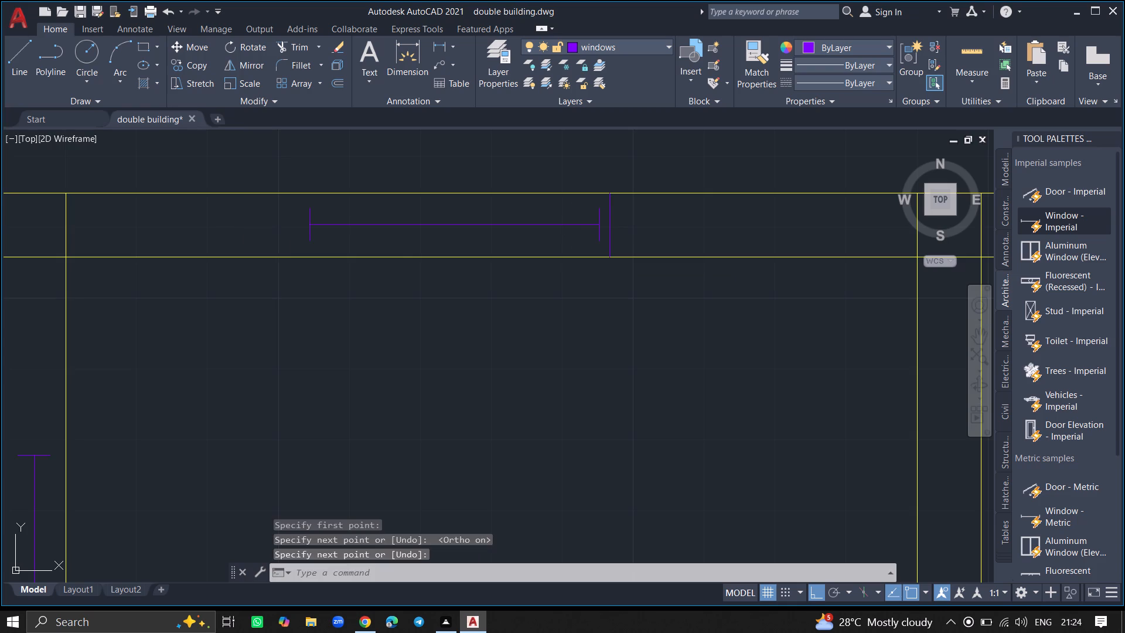
{"action": "left_click", "coordinate": [290, 195]}
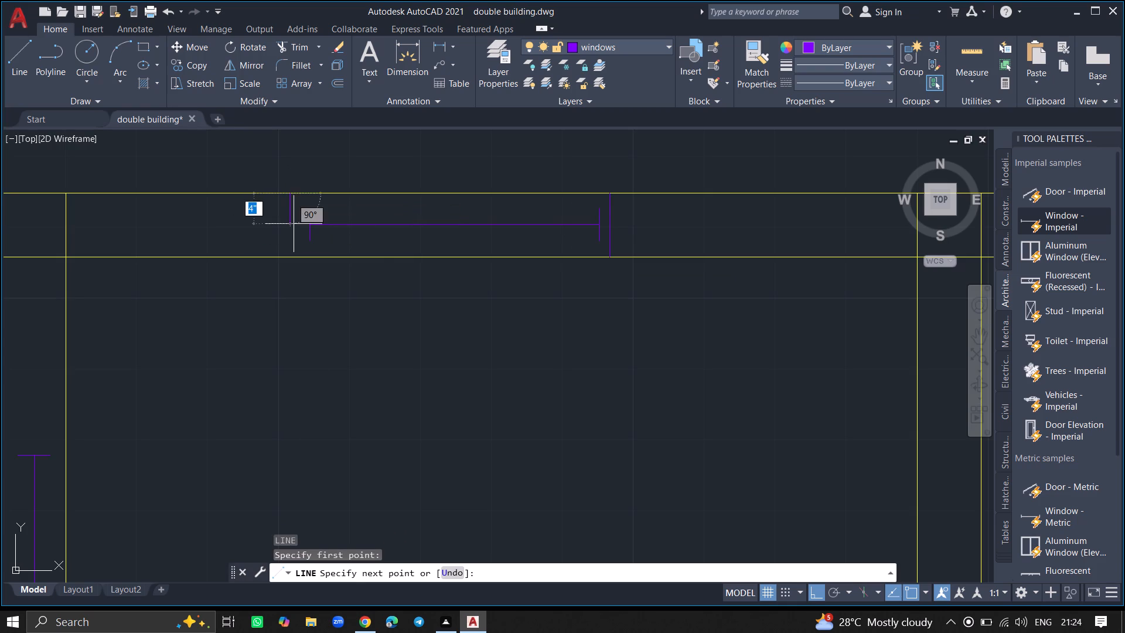
{"action": "left_click", "coordinate": [291, 259]}
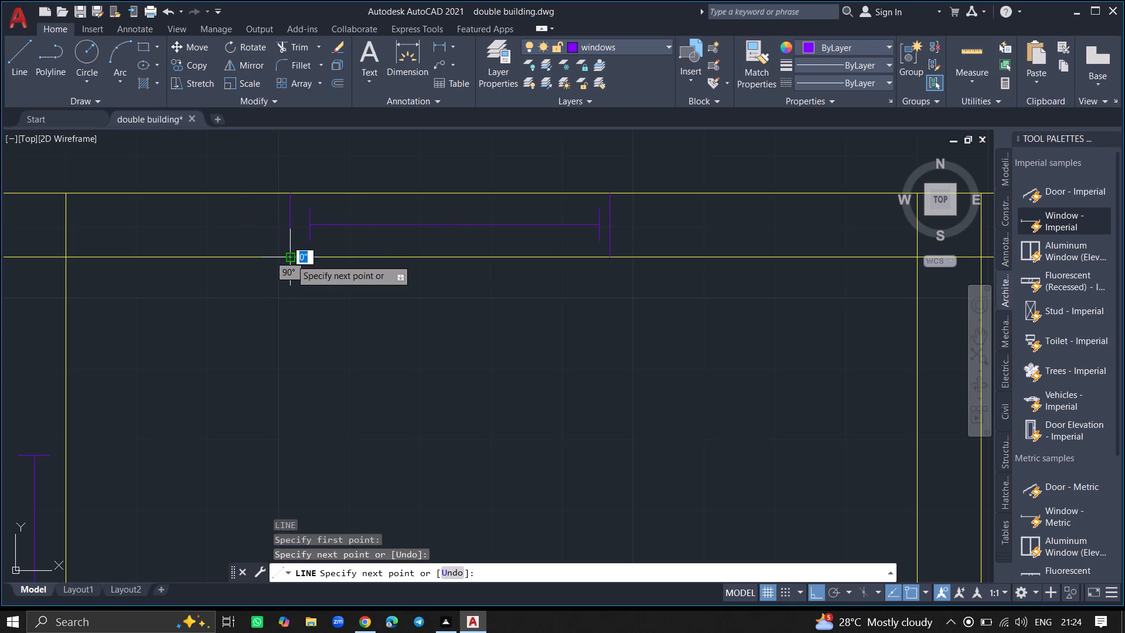
{"action": "key", "text": "Return"}
Draw a 9" horizontal line across the outer left wall just above the upper end of the upper-left room's vertical window.
{"action": "scroll", "coordinate": [363, 273], "scroll_direction": "down", "scroll_amount": 5, "text": "ctrl"}
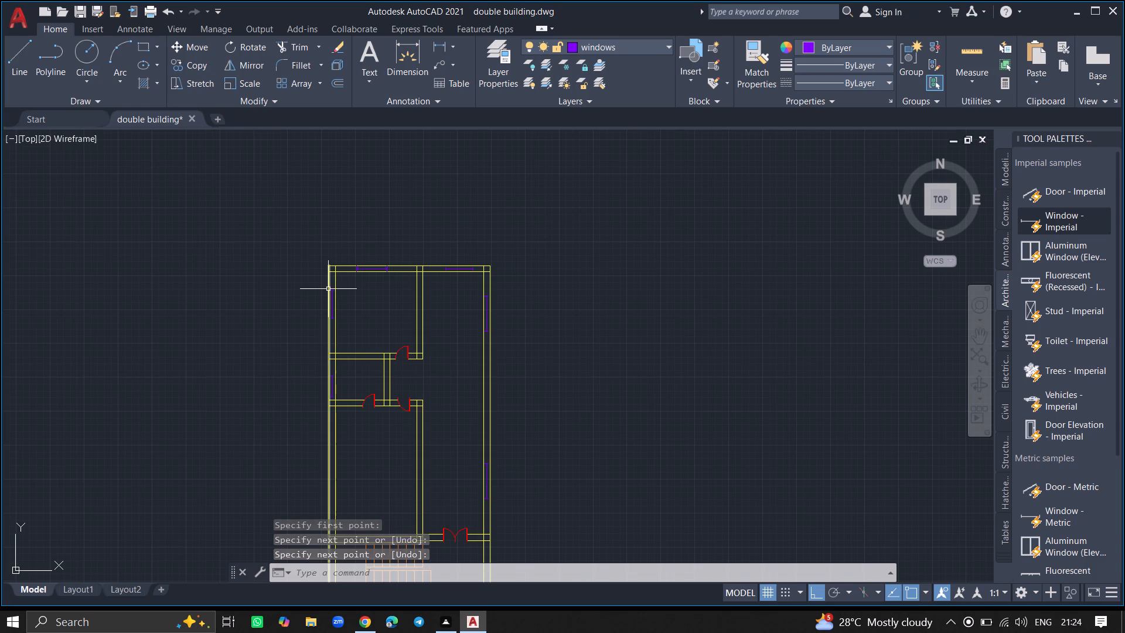
{"action": "scroll", "coordinate": [328, 289], "scroll_direction": "up", "scroll_amount": 5, "text": "ctrl"}
{"action": "key", "text": "l"}
{"action": "key", "text": "Return"}
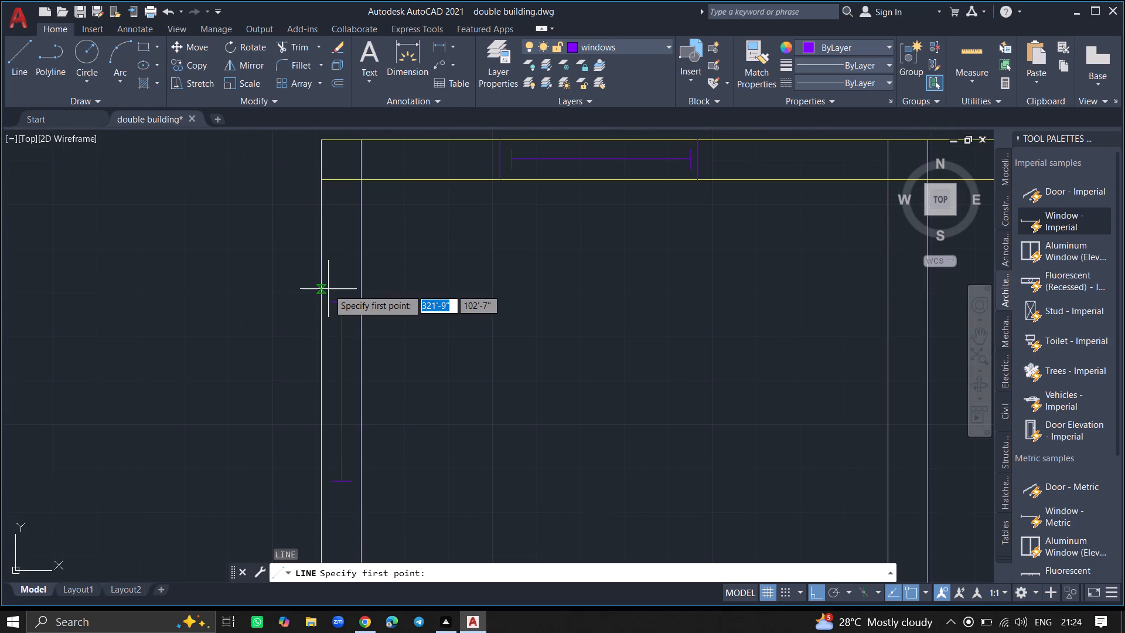
{"action": "scroll", "coordinate": [328, 289], "scroll_direction": "up", "scroll_amount": 2, "text": "ctrl"}
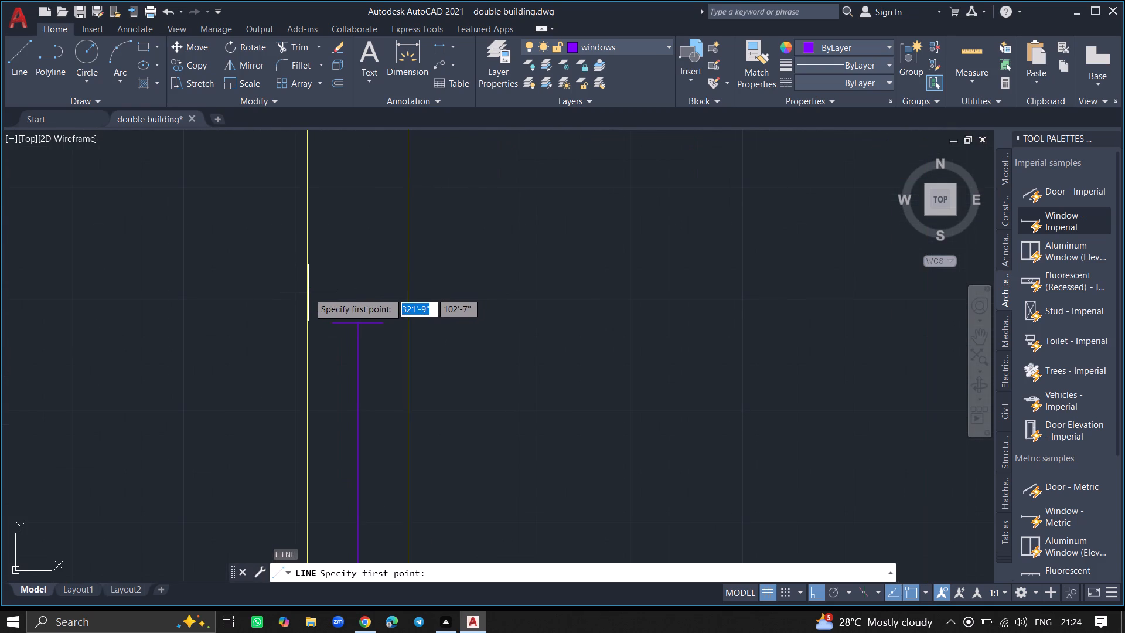
{"action": "left_click", "coordinate": [308, 300]}
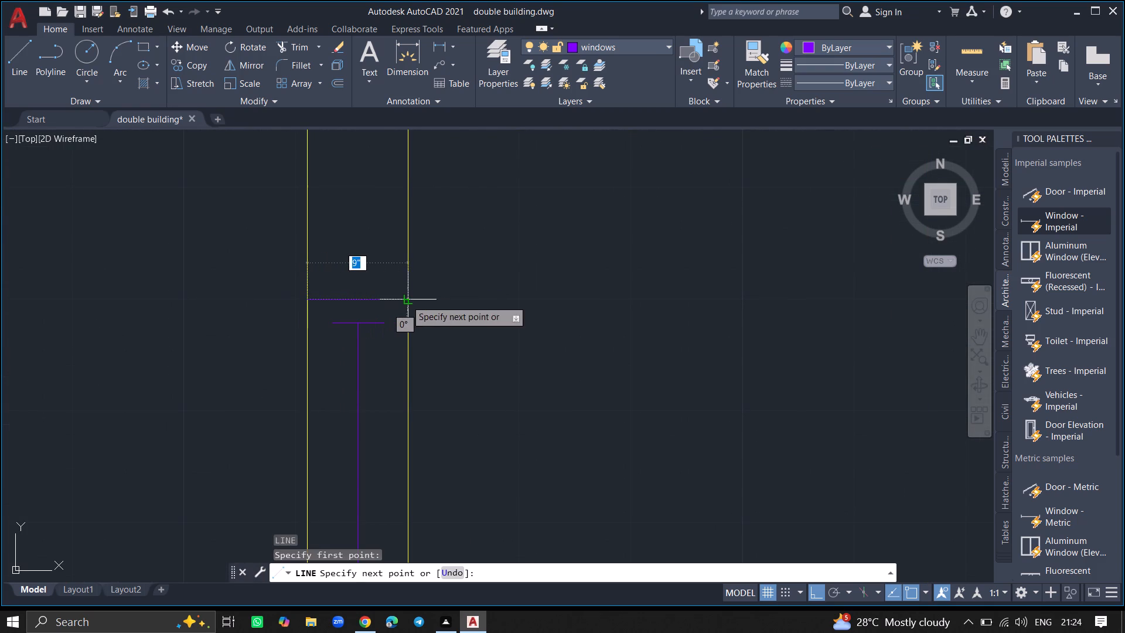
{"action": "left_click", "coordinate": [410, 302]}
{"action": "key", "text": "Return"}
Draw a horizontal line across the outer left wall just below the lower end of the upper-left room's vertical window.
{"action": "scroll", "coordinate": [410, 302], "scroll_direction": "down", "scroll_amount": 4, "text": "ctrl"}
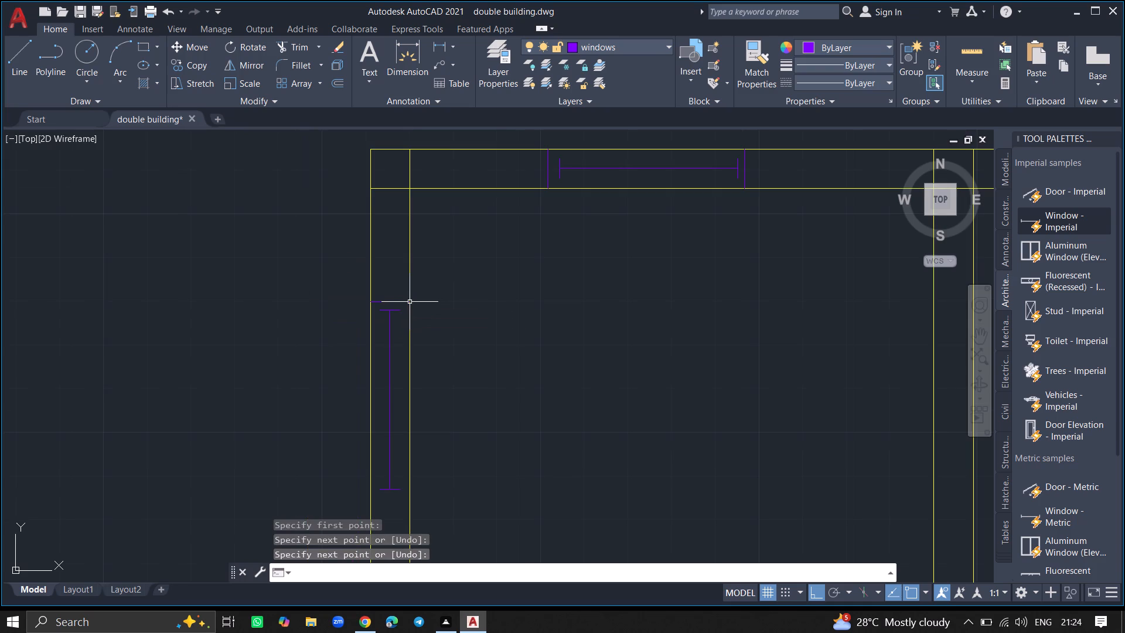
{"action": "scroll", "coordinate": [408, 373], "scroll_direction": "down", "scroll_amount": 2, "text": "ctrl"}
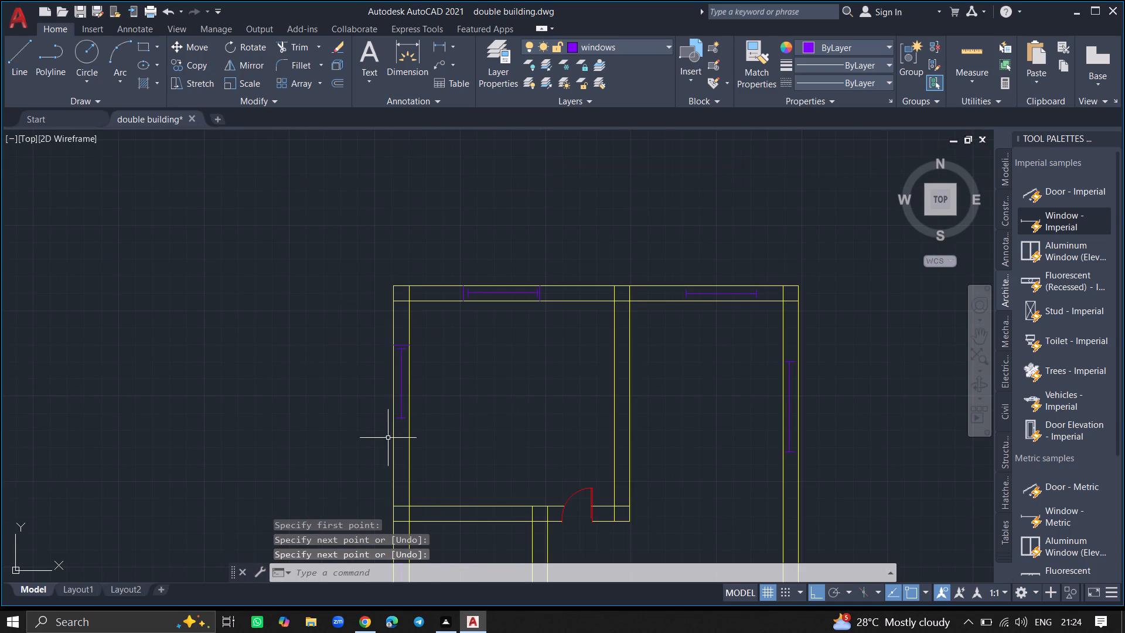
{"action": "scroll", "coordinate": [393, 440], "scroll_direction": "up", "scroll_amount": 3, "text": "ctrl"}
{"action": "key", "text": "l"}
{"action": "key", "text": "Return"}
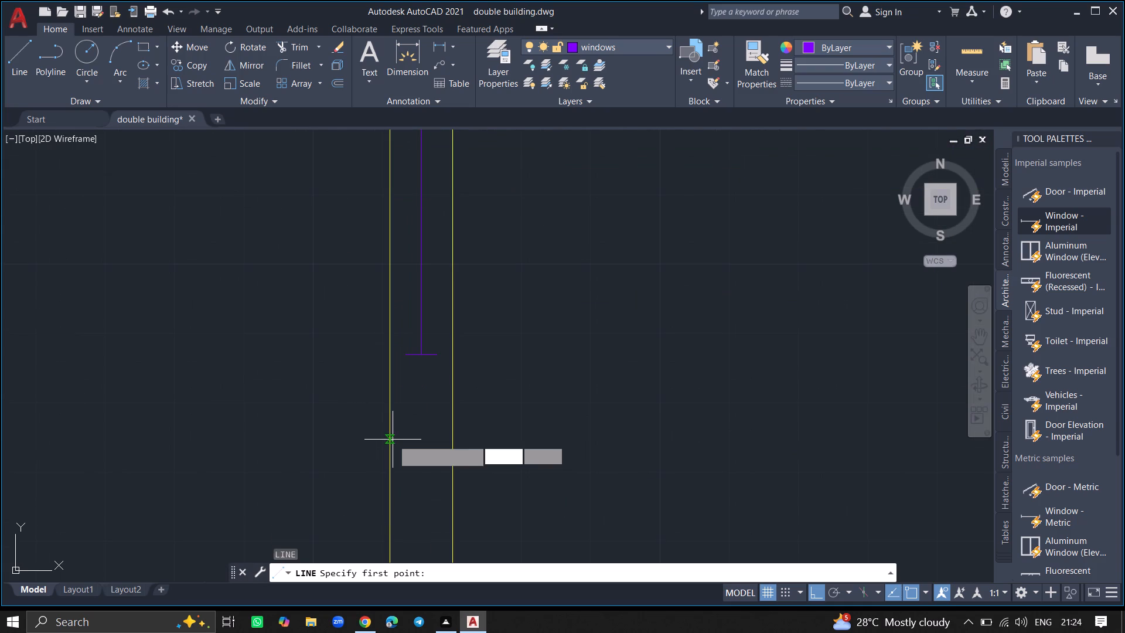
{"action": "left_click", "coordinate": [391, 365]}
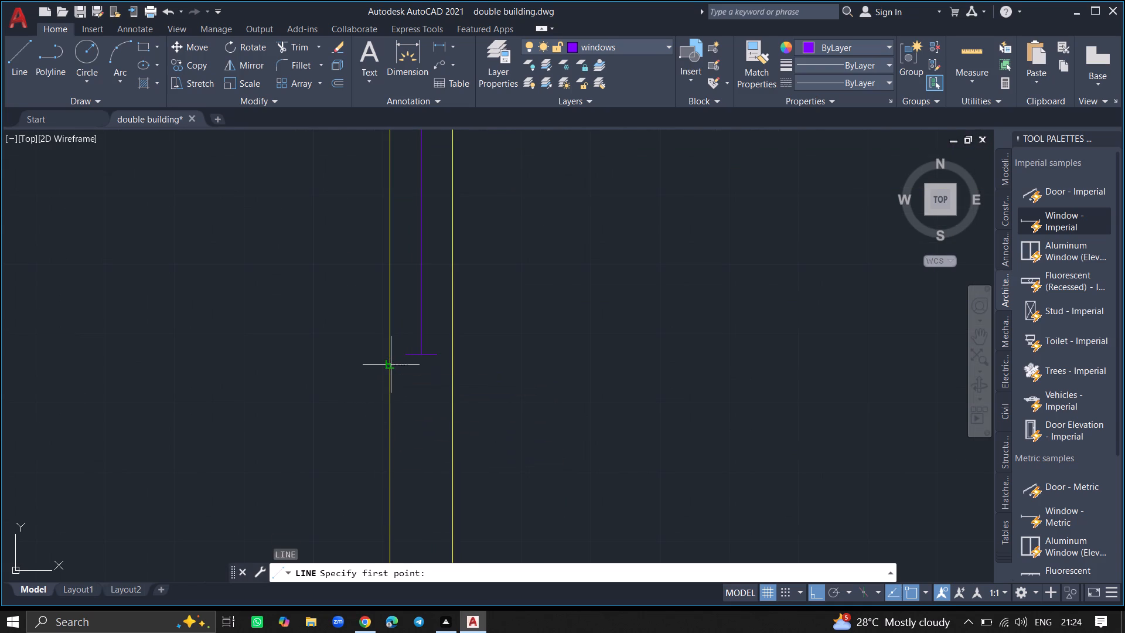
{"action": "left_click", "coordinate": [450, 367]}
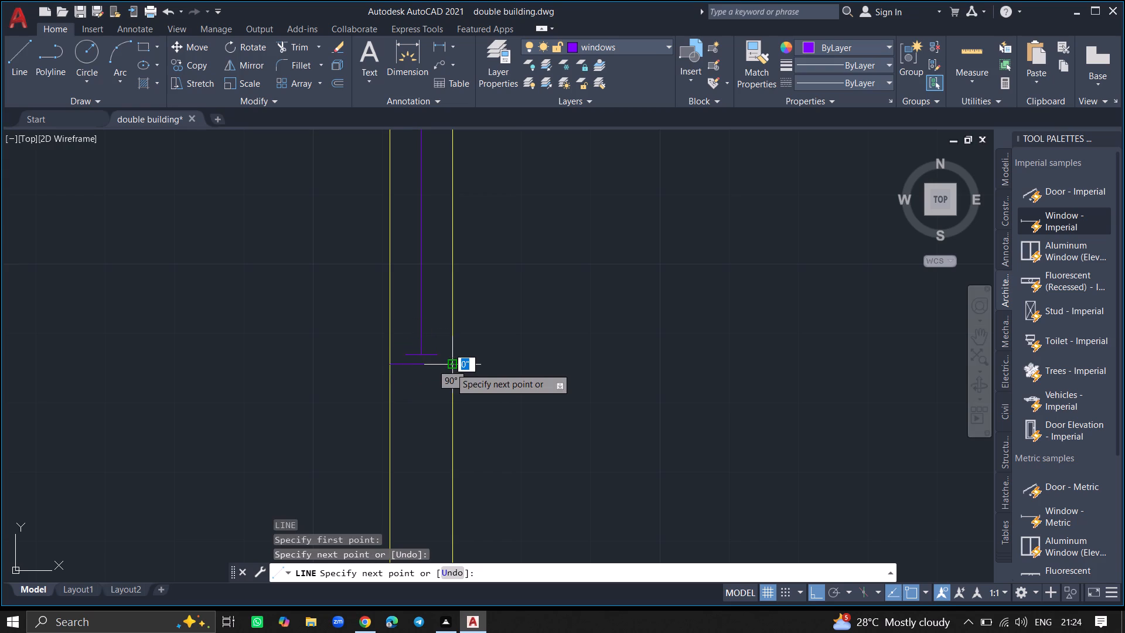
{"action": "key", "text": "Return"}
Draw a vertical line across the top wall just beyond the left end of the upper-right space's window.
{"action": "scroll", "coordinate": [558, 334], "scroll_direction": "down", "scroll_amount": 3, "text": "ctrl"}
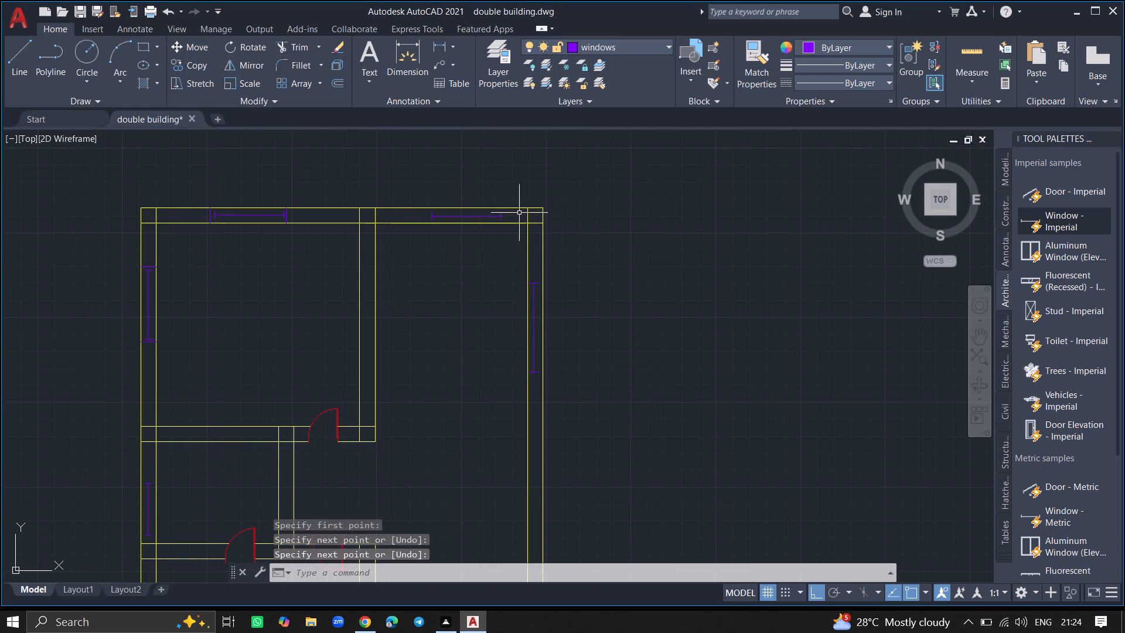
{"action": "scroll", "coordinate": [478, 213], "scroll_direction": "up", "scroll_amount": 4, "text": "ctrl"}
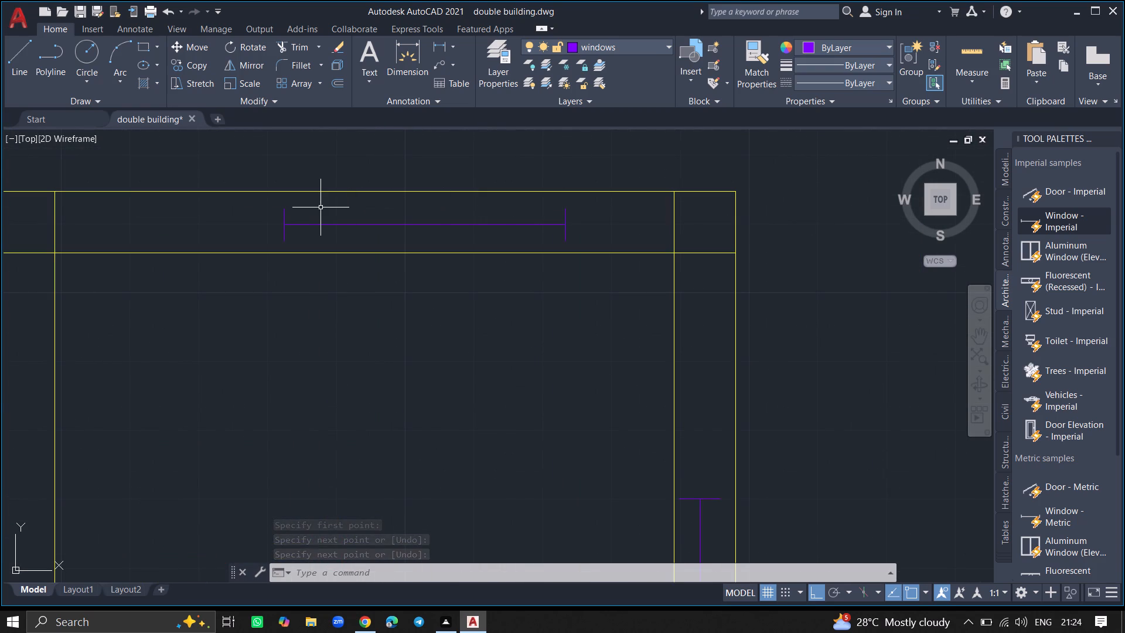
{"action": "key", "text": "l"}
{"action": "key", "text": "Return"}
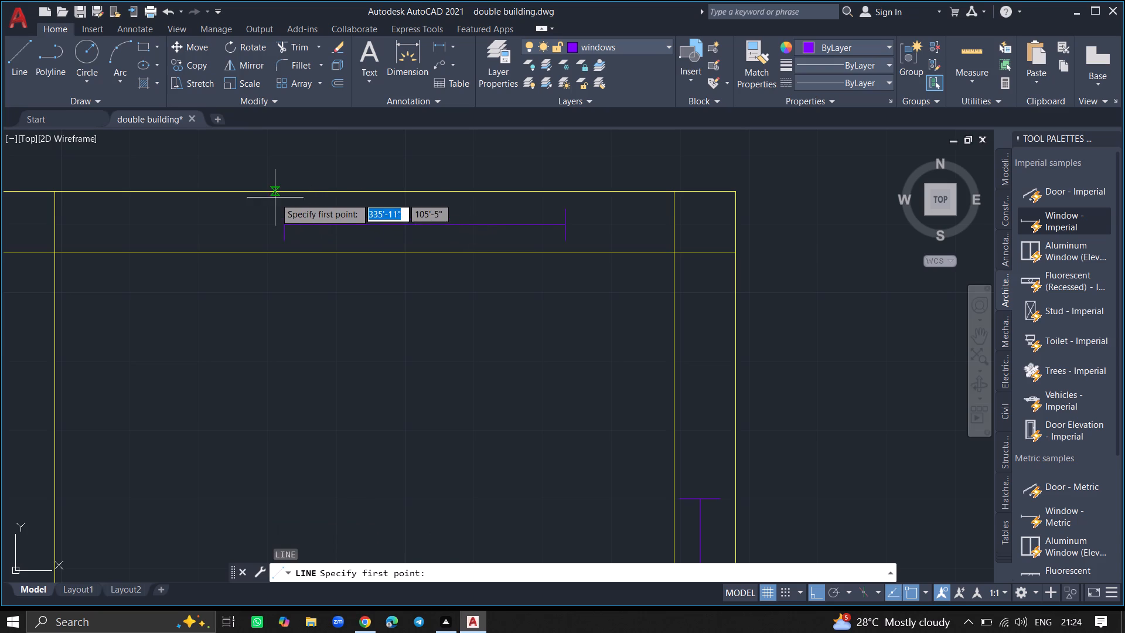
{"action": "left_click", "coordinate": [273, 192]}
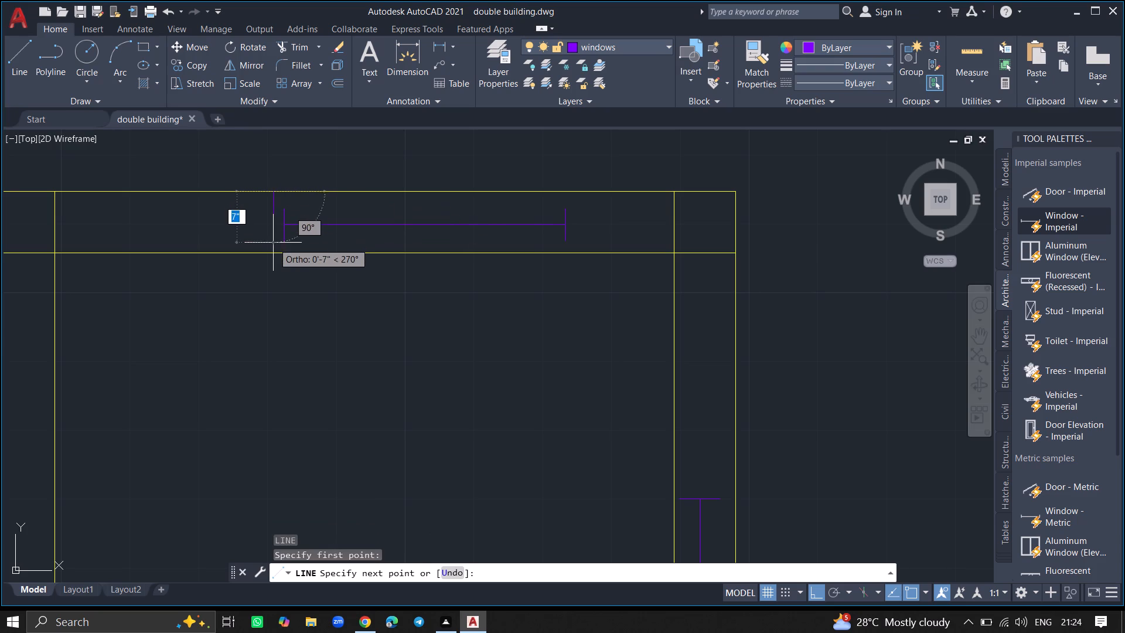
{"action": "left_click", "coordinate": [274, 253]}
{"action": "key", "text": "Return"}
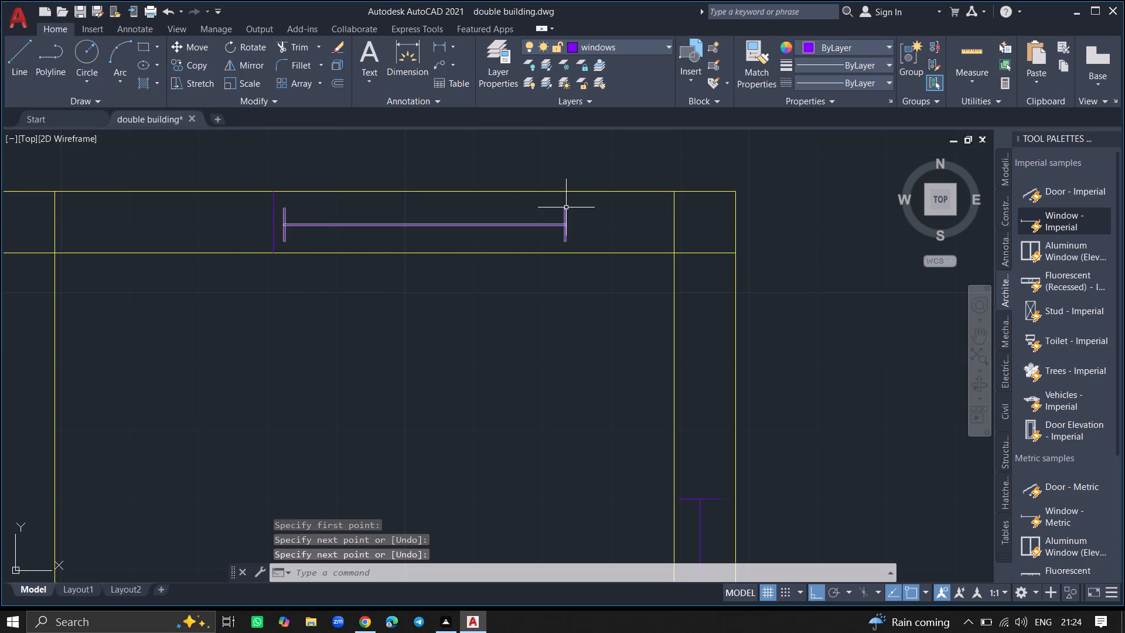
Draw a 9" vertical line across the top wall just beyond the right end of the upper-right space's window.
{"action": "key", "text": "l"}
{"action": "key", "text": "Return"}
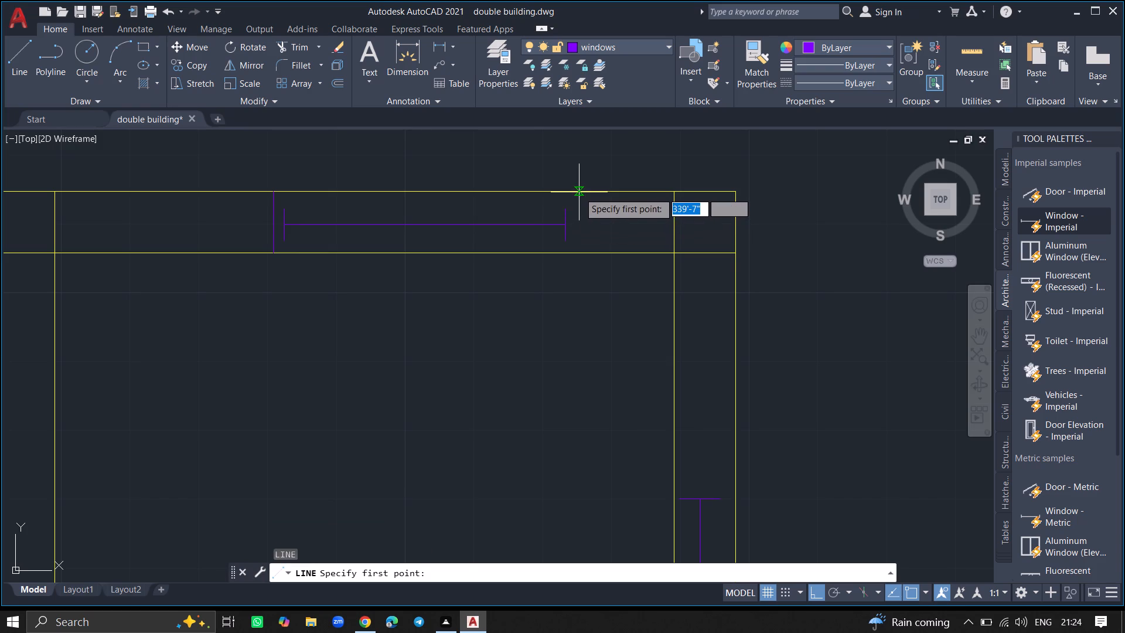
{"action": "left_click", "coordinate": [579, 192]}
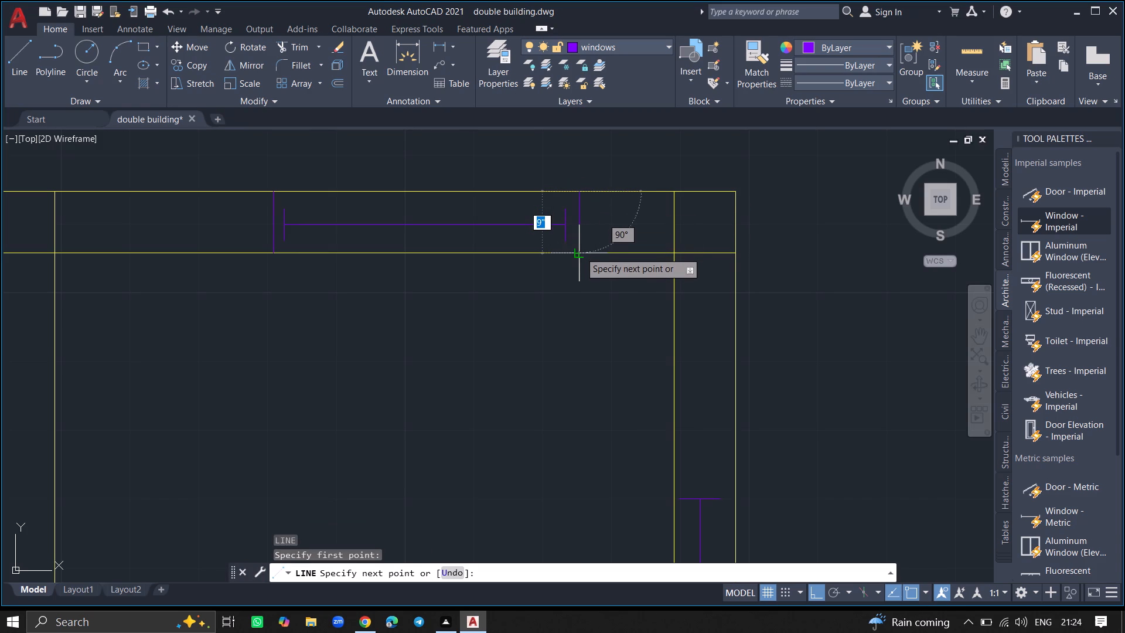
{"action": "left_click", "coordinate": [580, 253]}
{"action": "key", "text": "Return"}
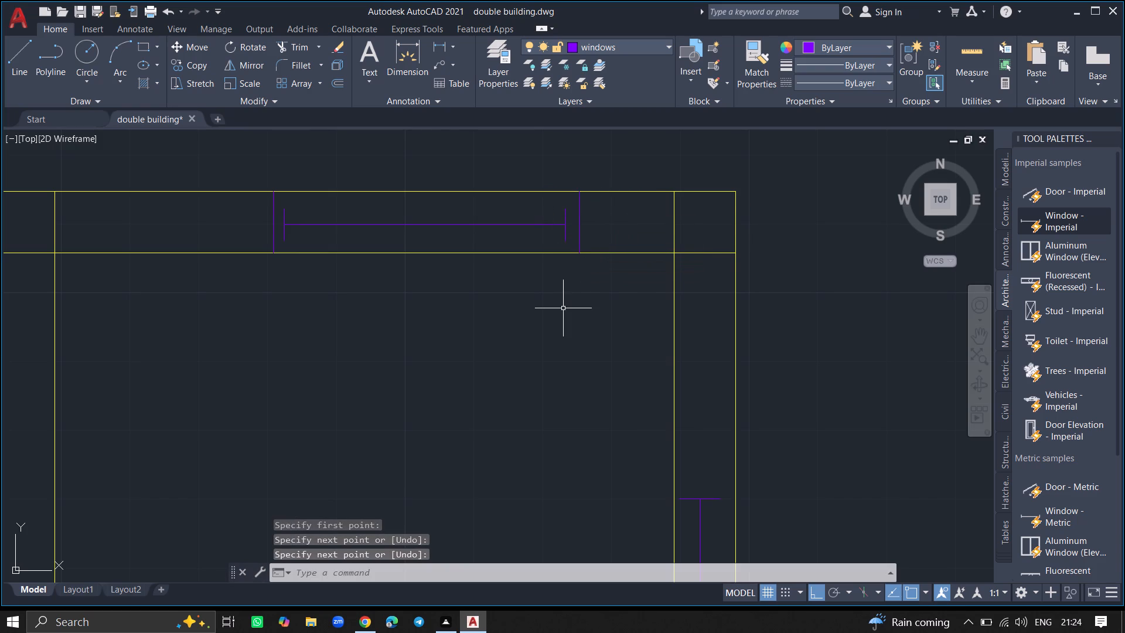
Draw a 9" horizontal line across the outer right wall just above the upper end of the upper-right space's vertical window.
{"action": "key", "text": "l"}
{"action": "key", "text": "Return"}
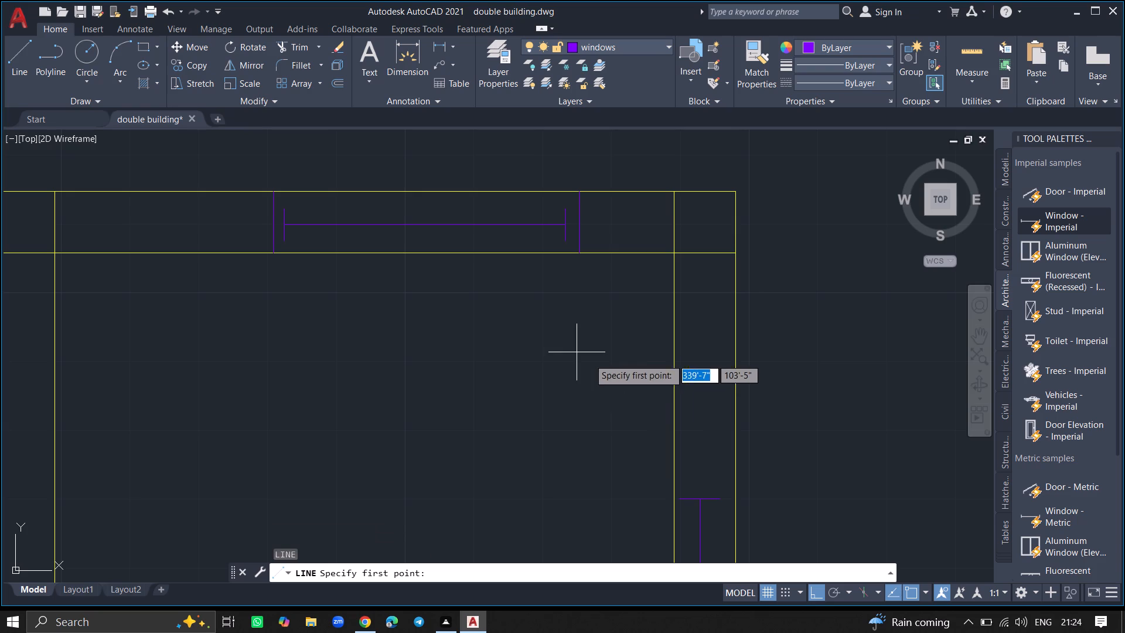
{"action": "left_click", "coordinate": [673, 479]}
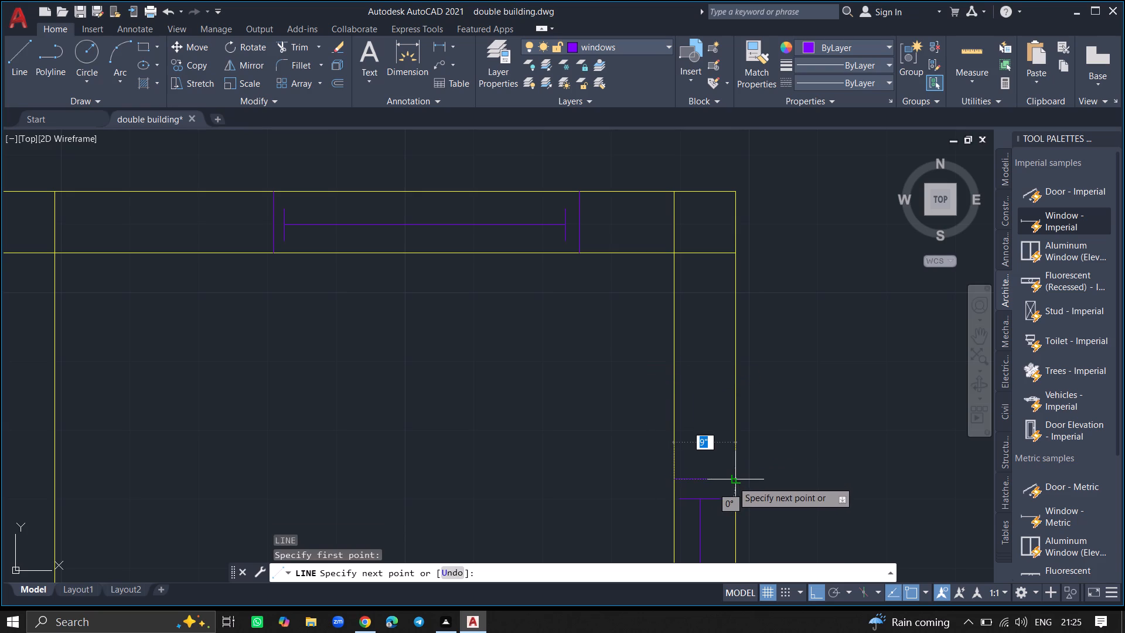
{"action": "left_click", "coordinate": [732, 481]}
{"action": "key", "text": "Return"}
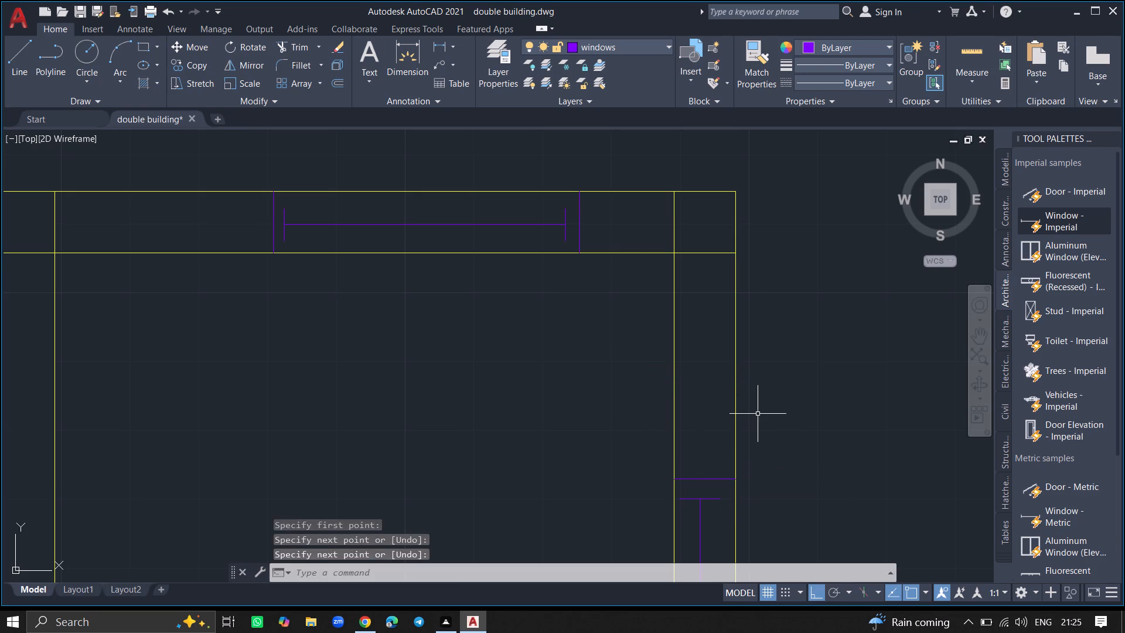
Draw a horizontal line across the outer right wall just below the lower end of the upper-right space's vertical window.
{"action": "scroll", "coordinate": [758, 414], "scroll_direction": "down", "scroll_amount": 3, "text": "ctrl"}
{"action": "scroll", "coordinate": [739, 461], "scroll_direction": "down", "scroll_amount": 4, "text": "ctrl"}
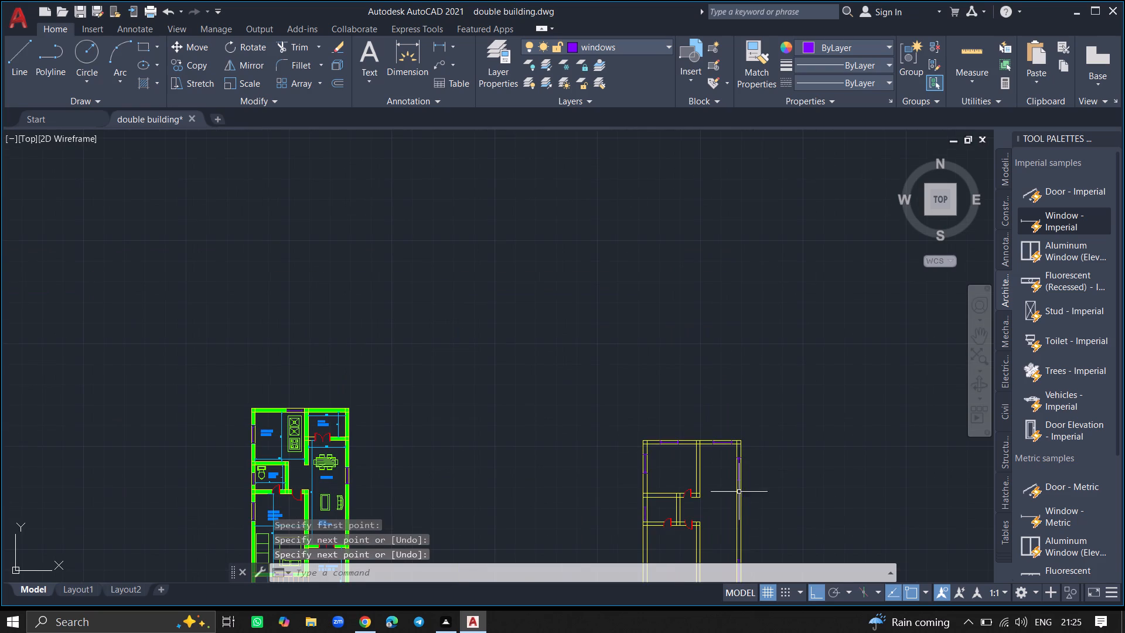
{"action": "scroll", "coordinate": [734, 516], "scroll_direction": "up", "scroll_amount": 3, "text": "ctrl"}
{"action": "scroll", "coordinate": [751, 397], "scroll_direction": "up", "scroll_amount": 1, "text": "ctrl"}
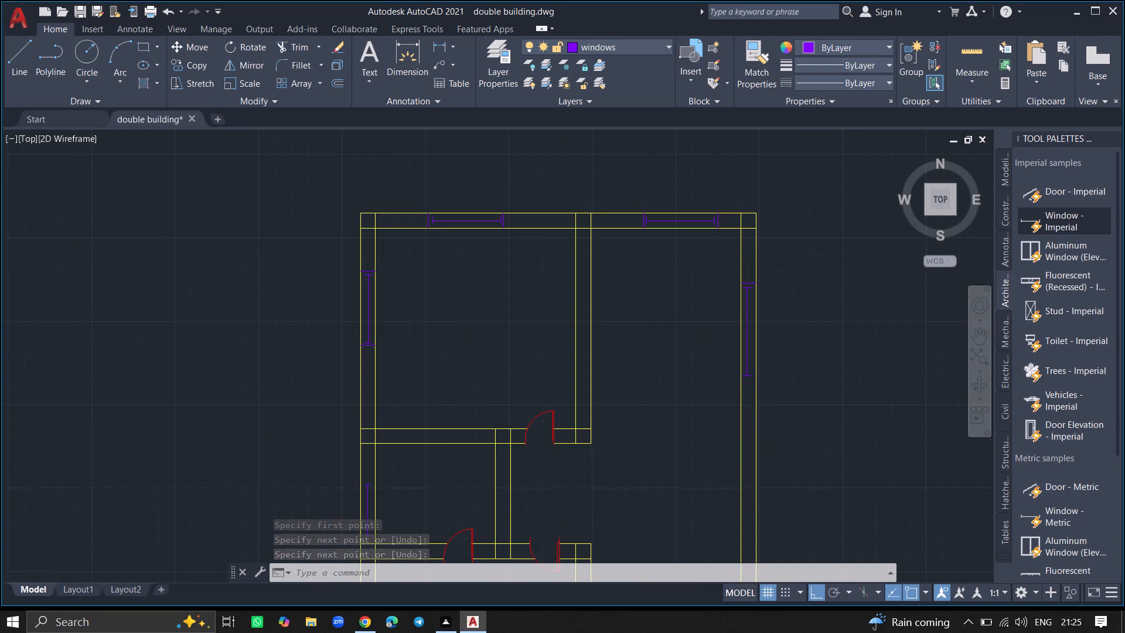
{"action": "scroll", "coordinate": [751, 397], "scroll_direction": "up", "scroll_amount": 1, "text": "ctrl"}
{"action": "key", "text": "l"}
{"action": "key", "text": "Return"}
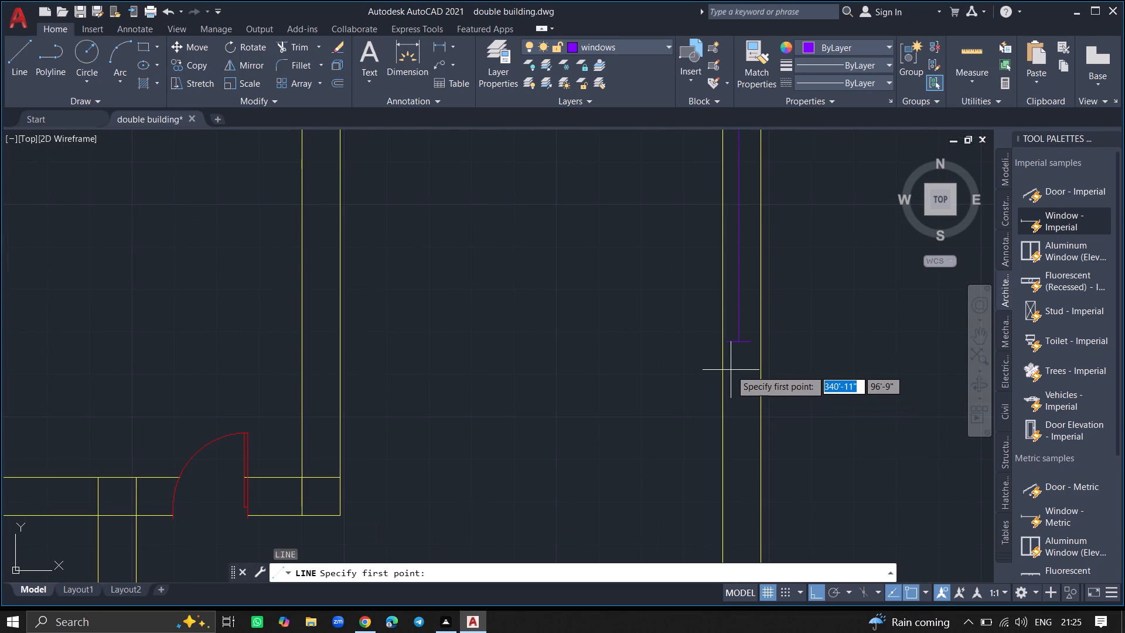
{"action": "scroll", "coordinate": [731, 370], "scroll_direction": "up", "scroll_amount": 1, "text": "ctrl"}
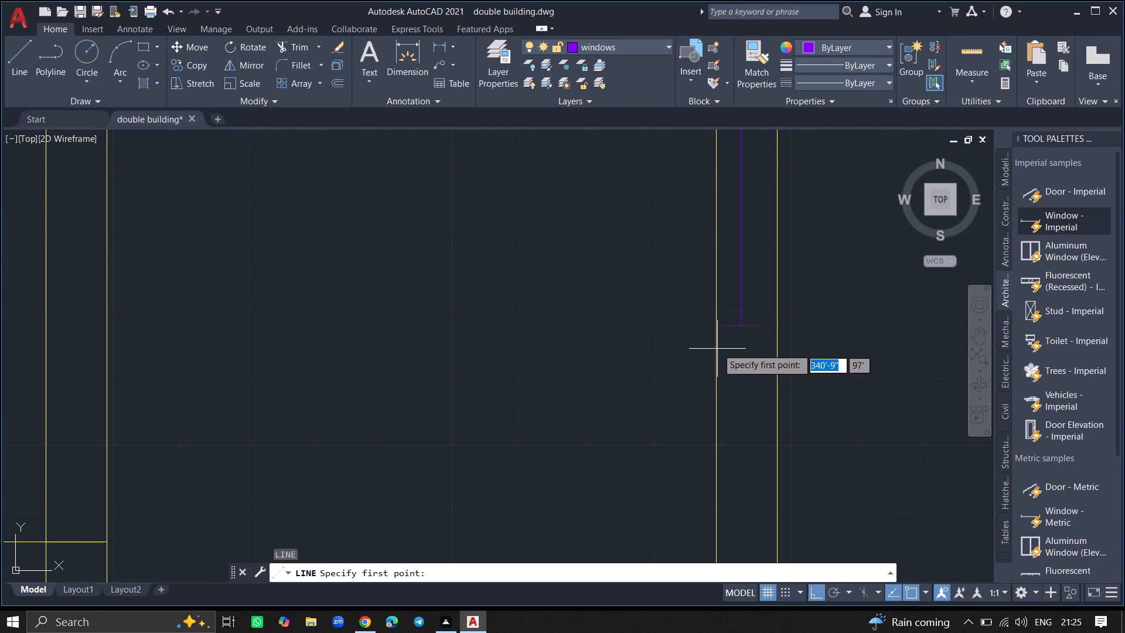
{"action": "left_click", "coordinate": [717, 340]}
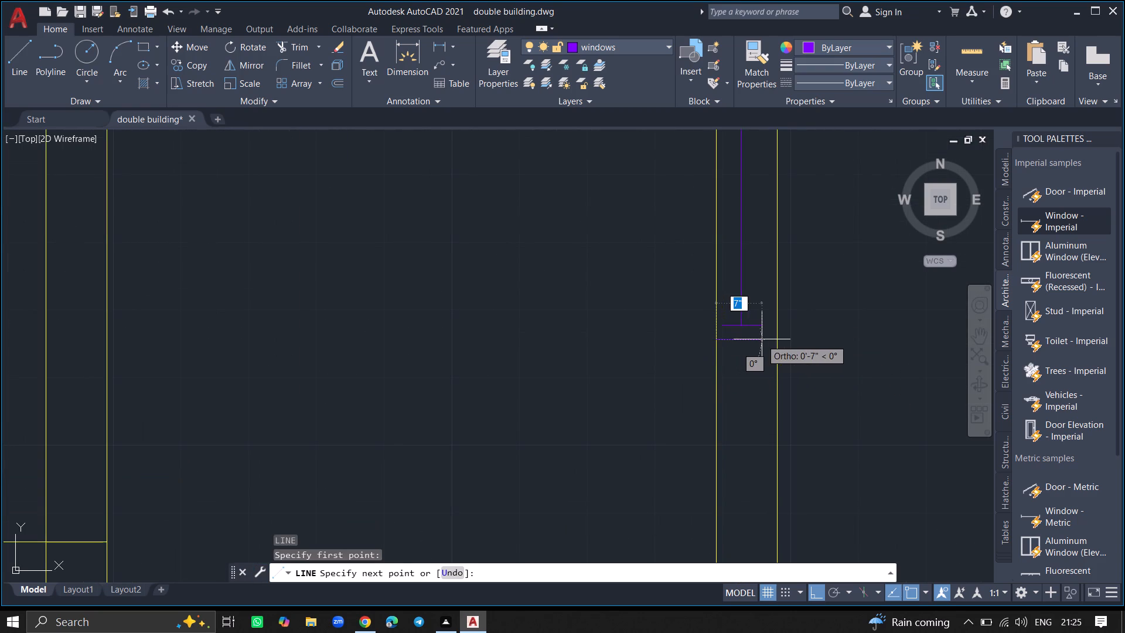
{"action": "left_click", "coordinate": [775, 342]}
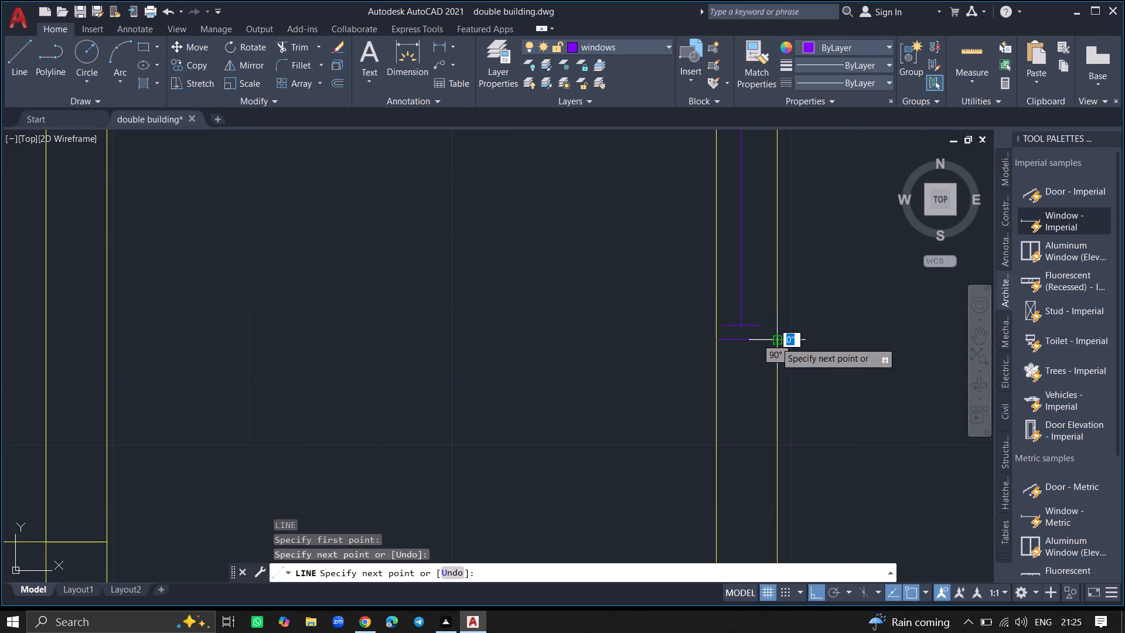
{"action": "key", "text": "Return"}
Draw a 9" horizontal line across the outer right wall just above the upper end of the wall's next window further down.
{"action": "scroll", "coordinate": [793, 258], "scroll_direction": "down", "scroll_amount": 4, "text": "ctrl"}
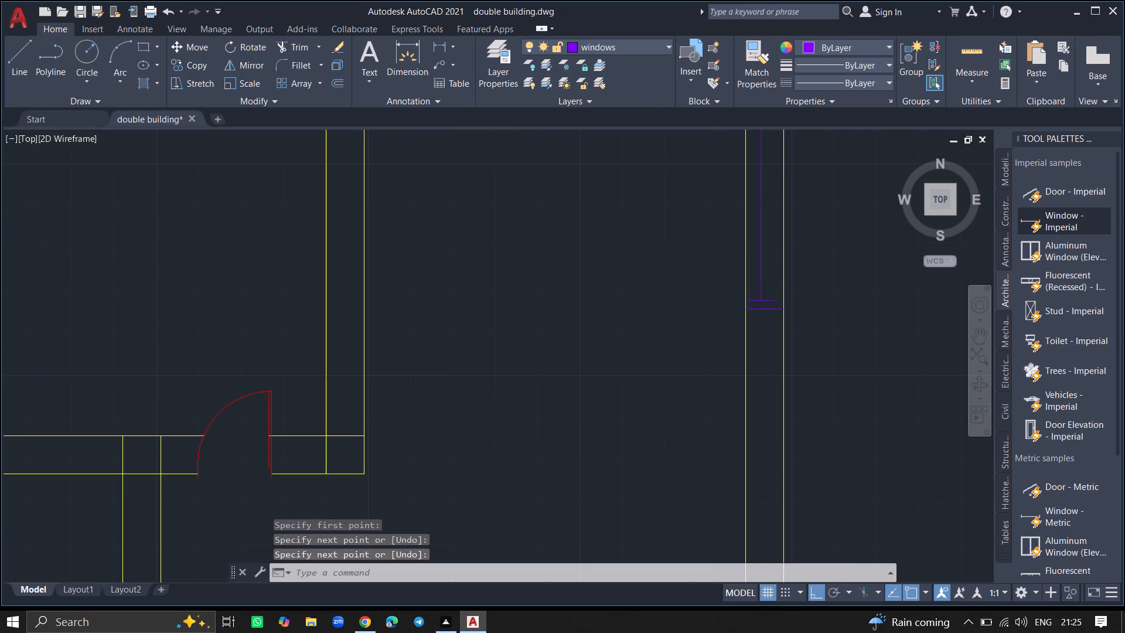
{"action": "scroll", "coordinate": [789, 492], "scroll_direction": "up", "scroll_amount": 3, "text": "ctrl"}
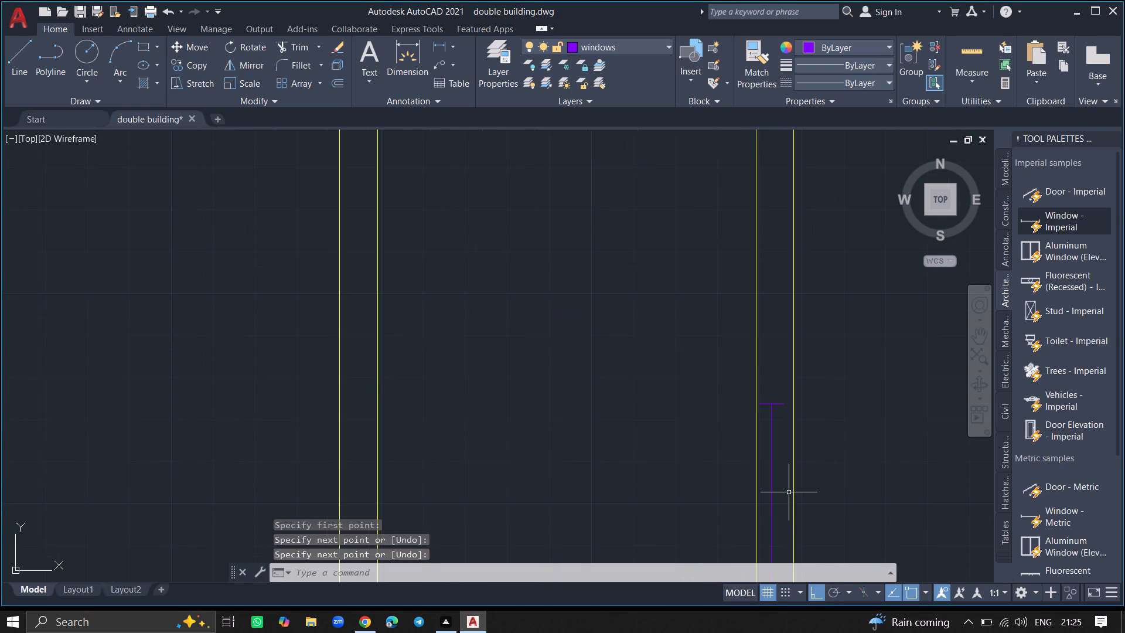
{"action": "key", "text": "l"}
{"action": "key", "text": "Return"}
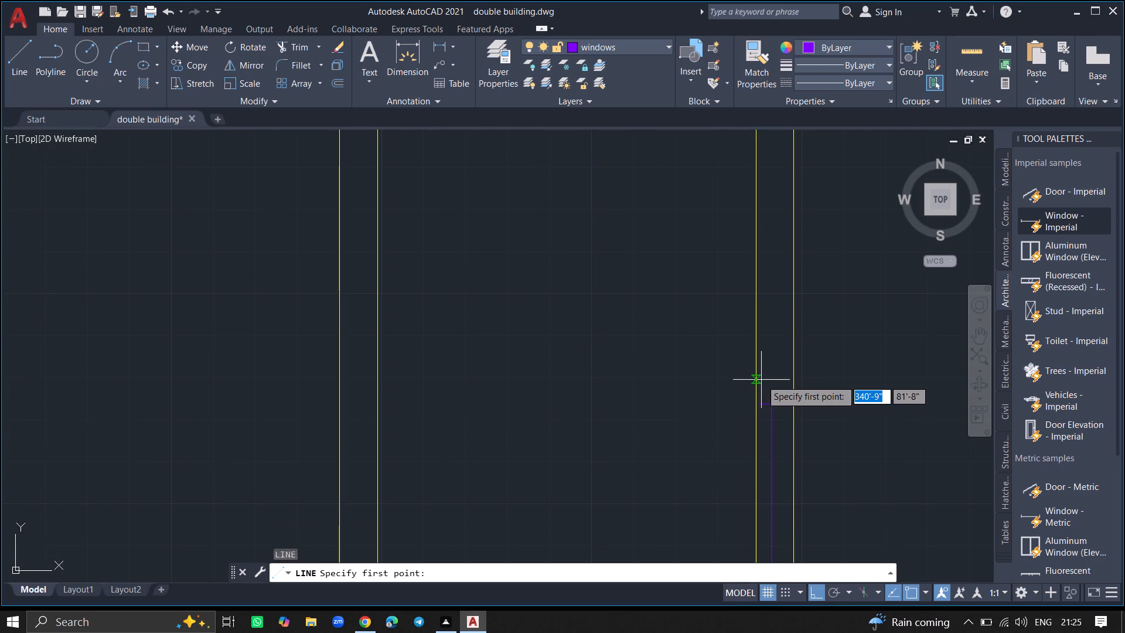
{"action": "scroll", "coordinate": [756, 388], "scroll_direction": "up", "scroll_amount": 4, "text": "ctrl"}
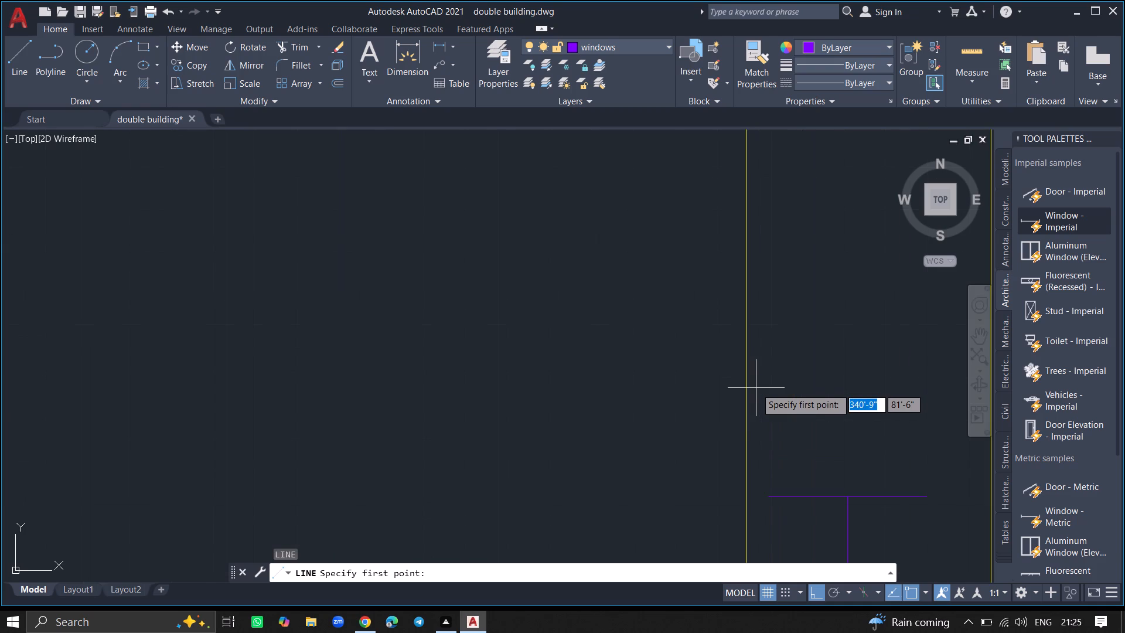
{"action": "left_click", "coordinate": [747, 411]}
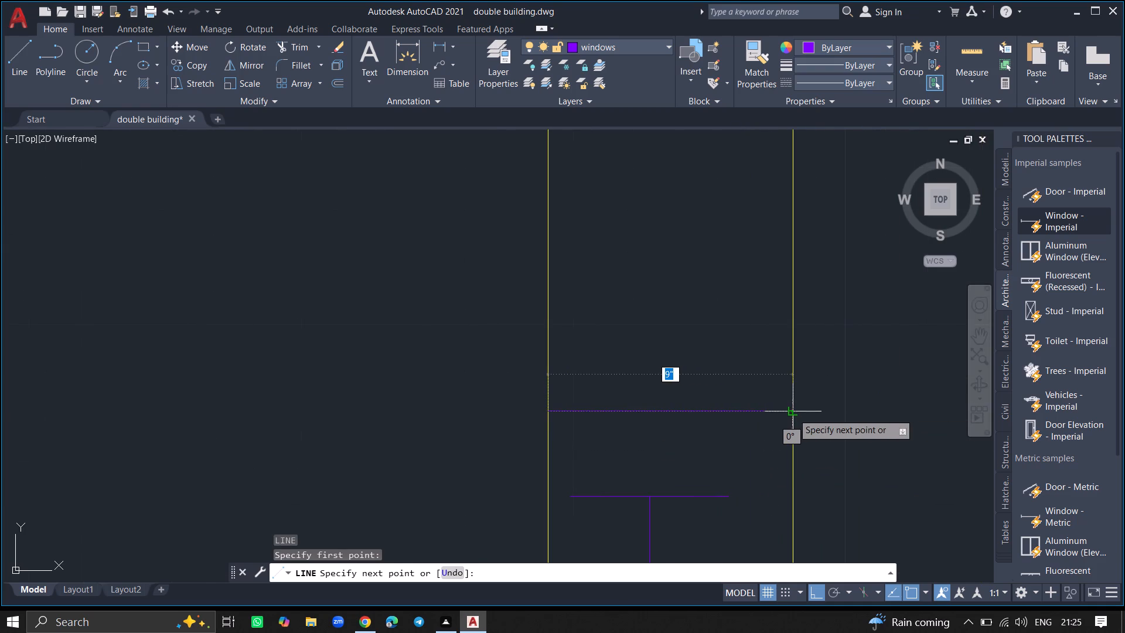
{"action": "left_click", "coordinate": [793, 414]}
{"action": "key", "text": "Return"}
{"action": "scroll", "coordinate": [749, 364], "scroll_direction": "down", "scroll_amount": 3, "text": "ctrl"}
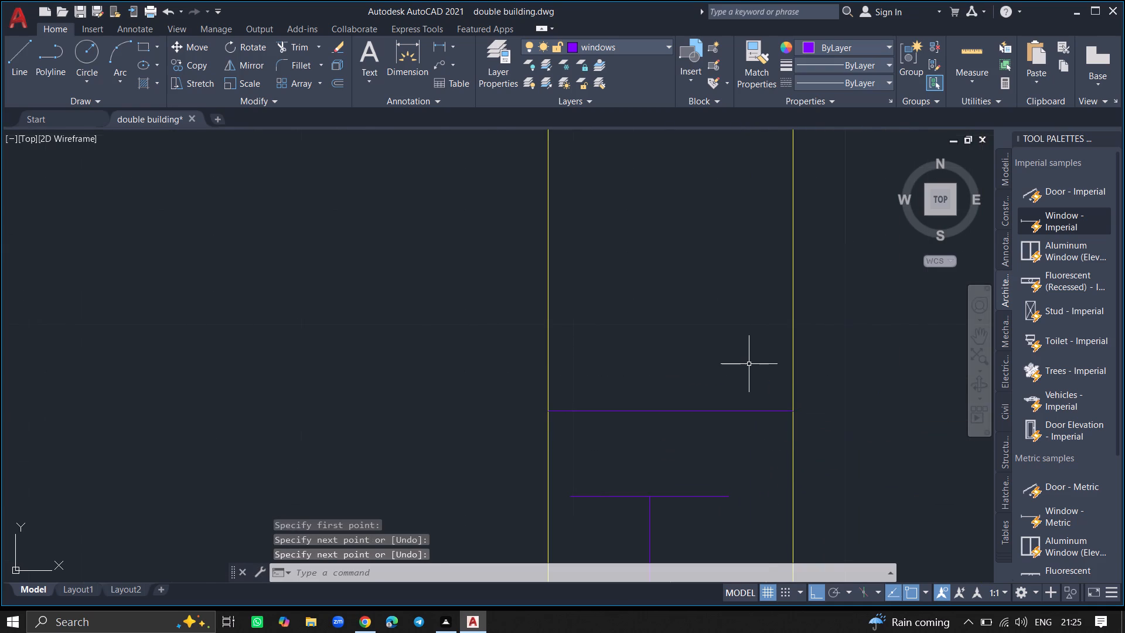
Draw a horizontal line across the outer right wall just below the lower end of the lower vertical window.
{"action": "scroll", "coordinate": [749, 364], "scroll_direction": "down", "scroll_amount": 3, "text": "ctrl"}
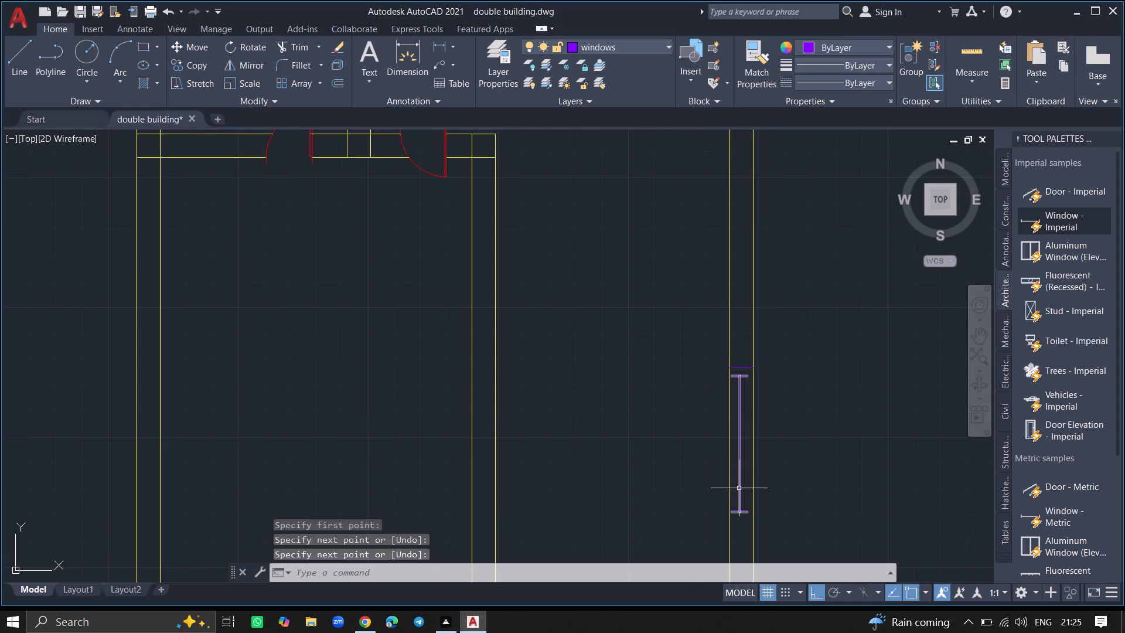
{"action": "scroll", "coordinate": [739, 488], "scroll_direction": "down", "scroll_amount": 1, "text": "ctrl"}
{"action": "scroll", "coordinate": [739, 528], "scroll_direction": "up", "scroll_amount": 3, "text": "ctrl"}
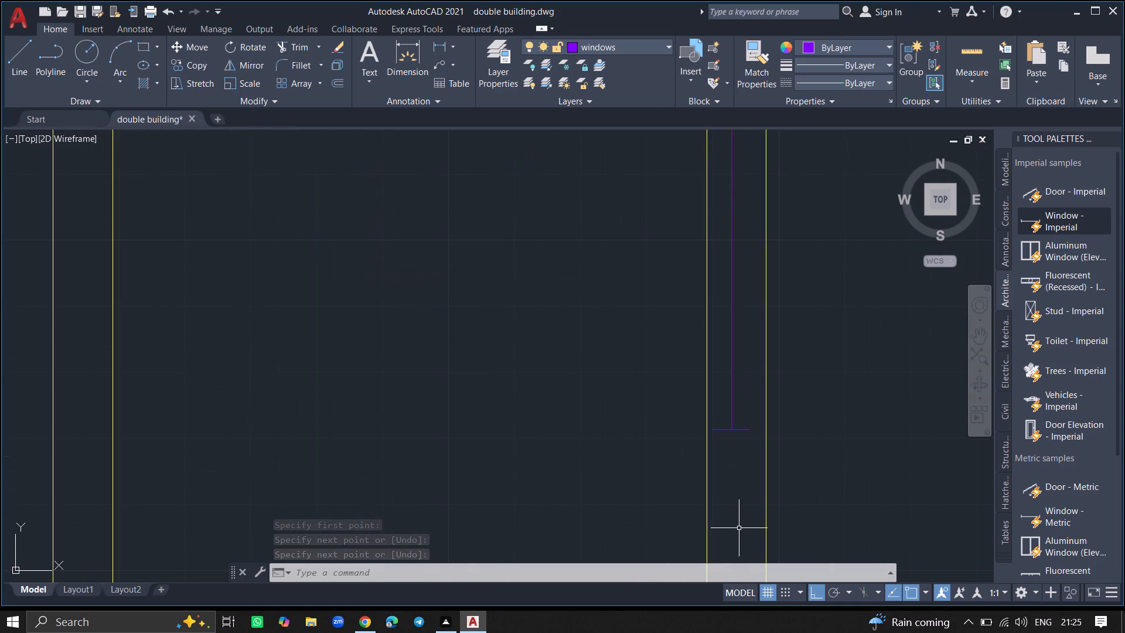
{"action": "key", "text": "l"}
{"action": "key", "text": "Return"}
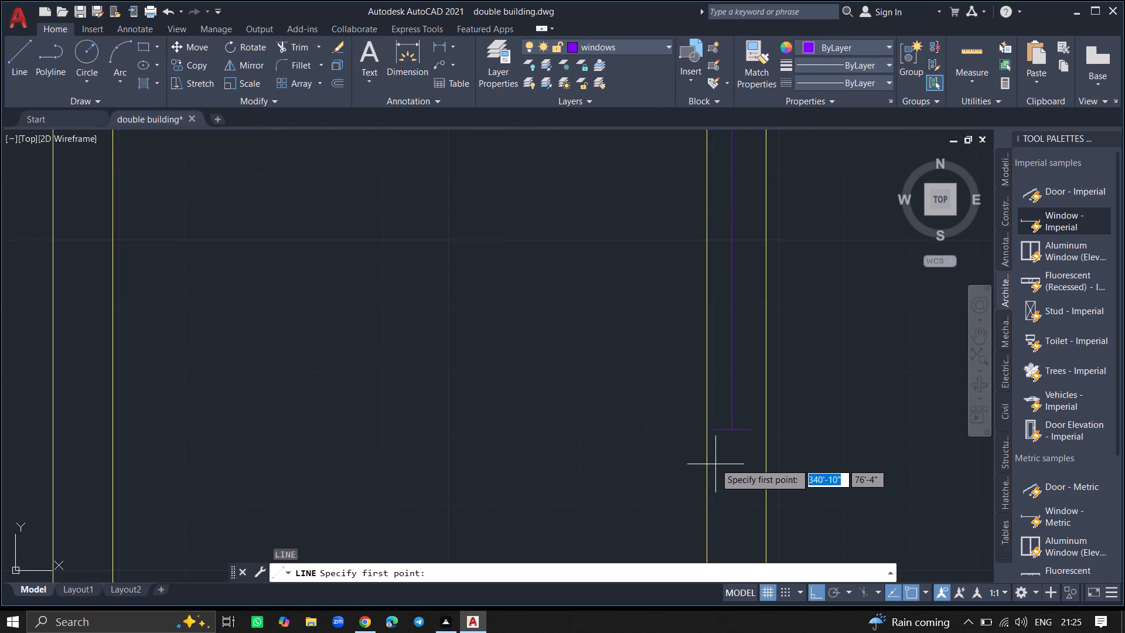
{"action": "left_click", "coordinate": [707, 447]}
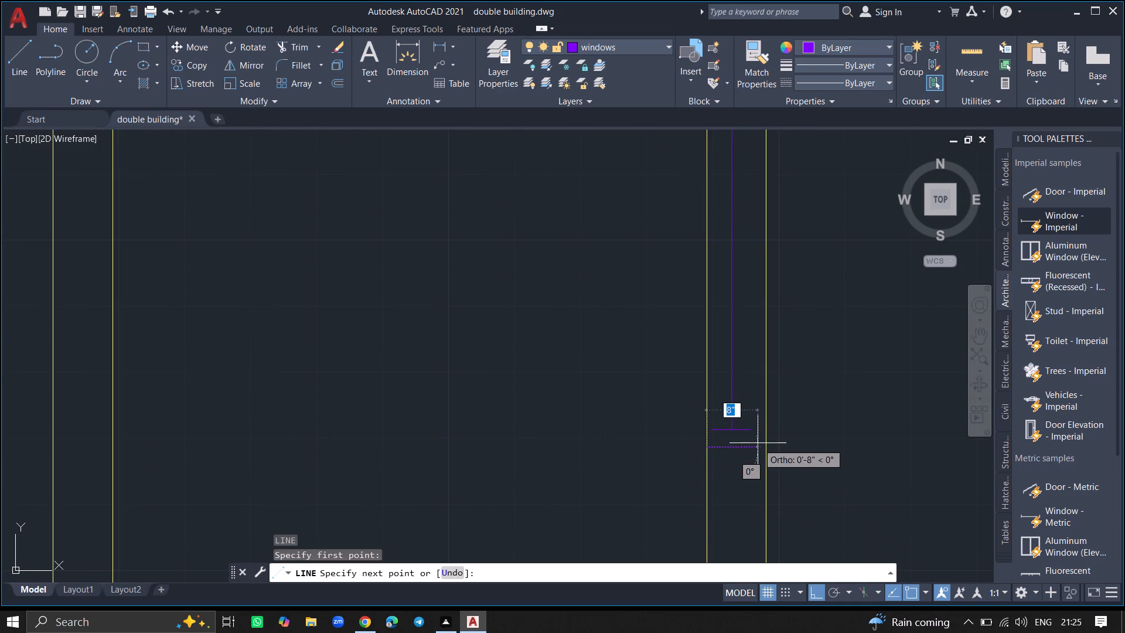
{"action": "left_click", "coordinate": [768, 450]}
{"action": "key", "text": "Return"}
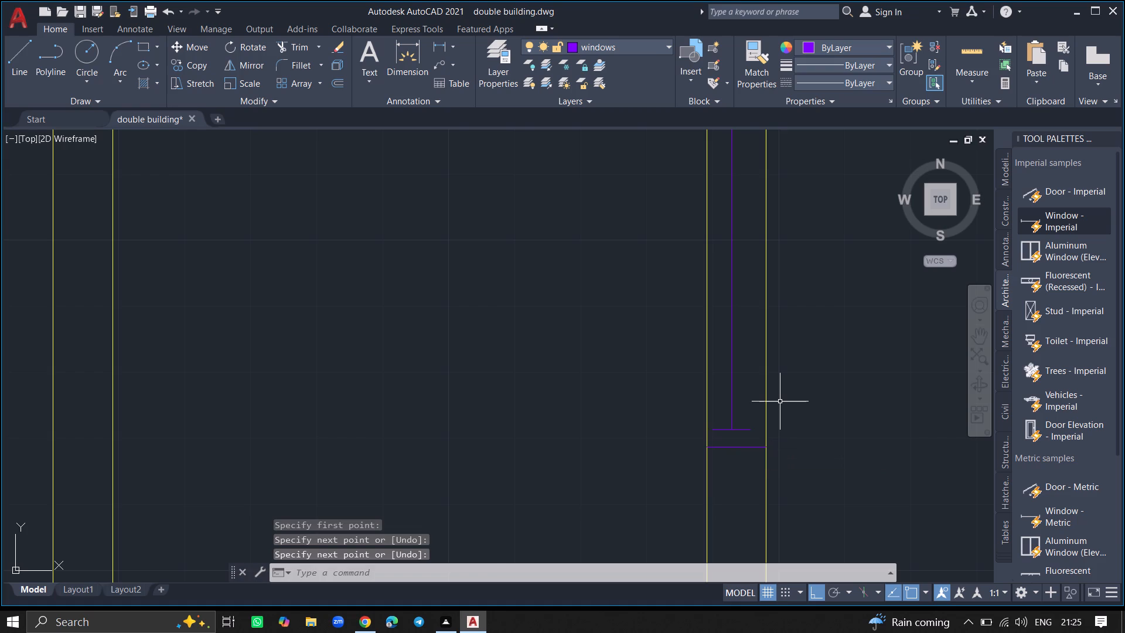
Draw a 9" vertical line across the wall above the staircase, just beyond the left end of its window.
{"action": "scroll", "coordinate": [780, 401], "scroll_direction": "down", "scroll_amount": 3, "text": "ctrl"}
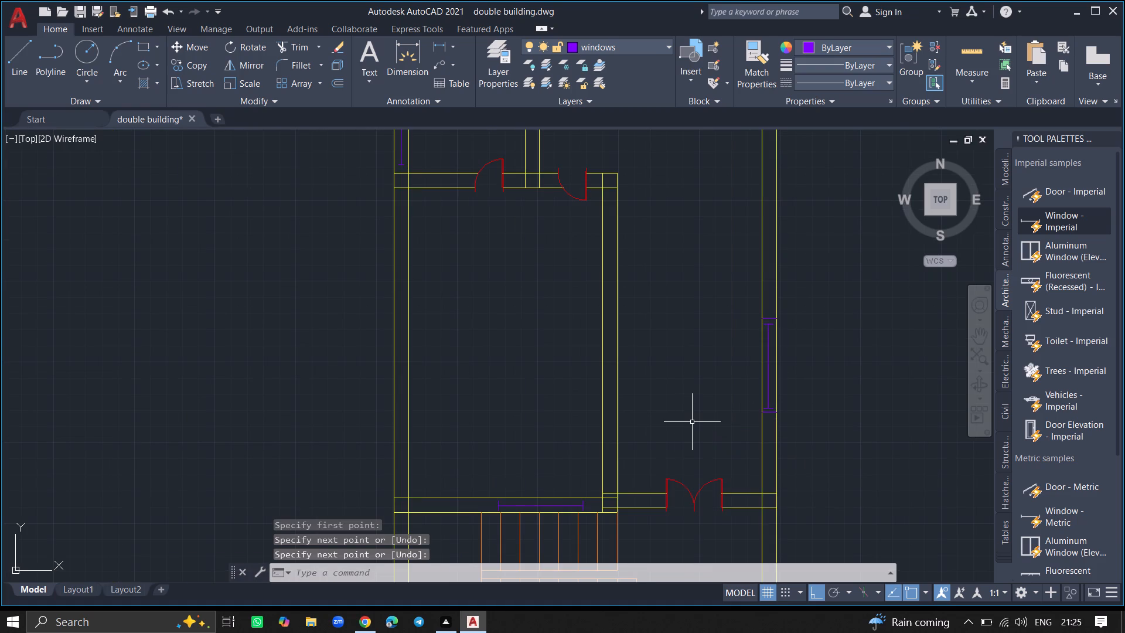
{"action": "scroll", "coordinate": [479, 508], "scroll_direction": "up", "scroll_amount": 2, "text": "ctrl"}
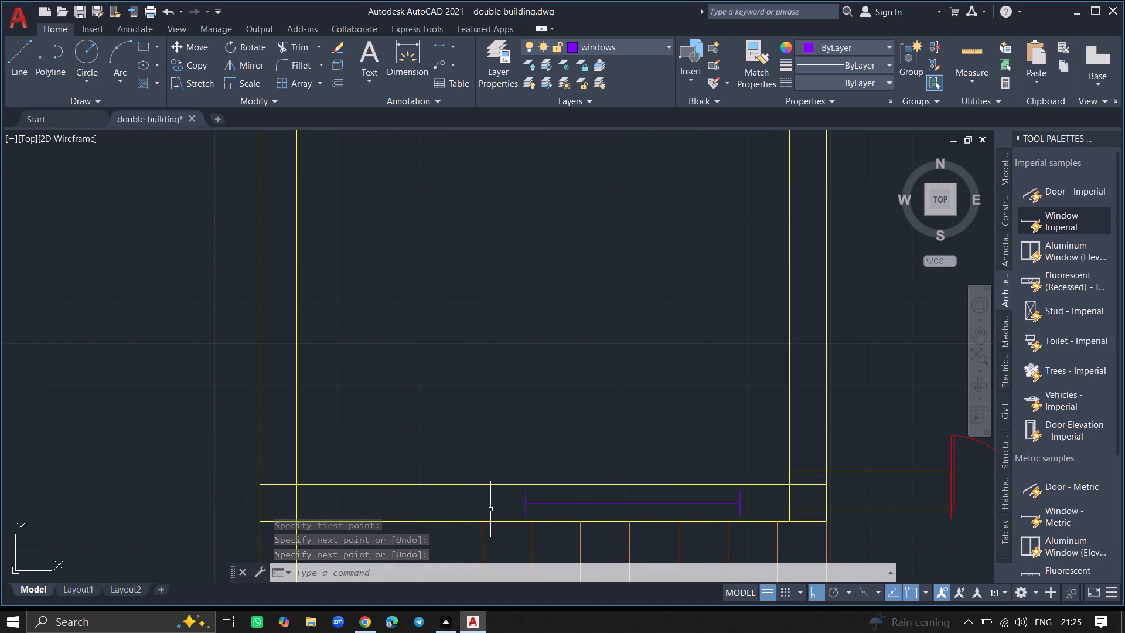
{"action": "key", "text": "l"}
{"action": "key", "text": "Return"}
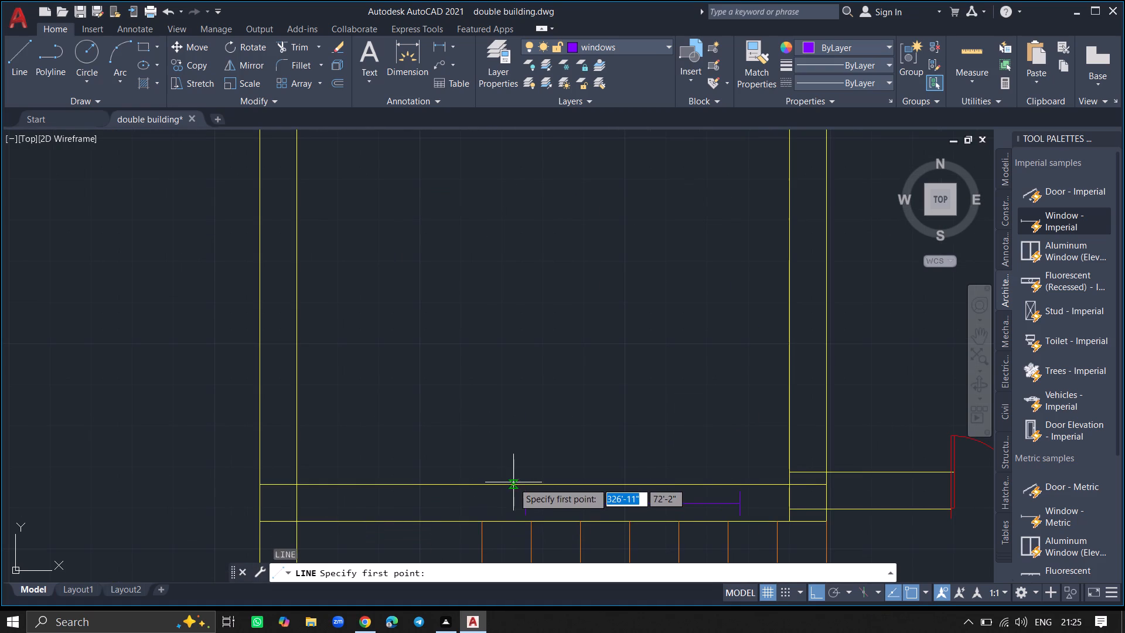
{"action": "left_click", "coordinate": [512, 487]}
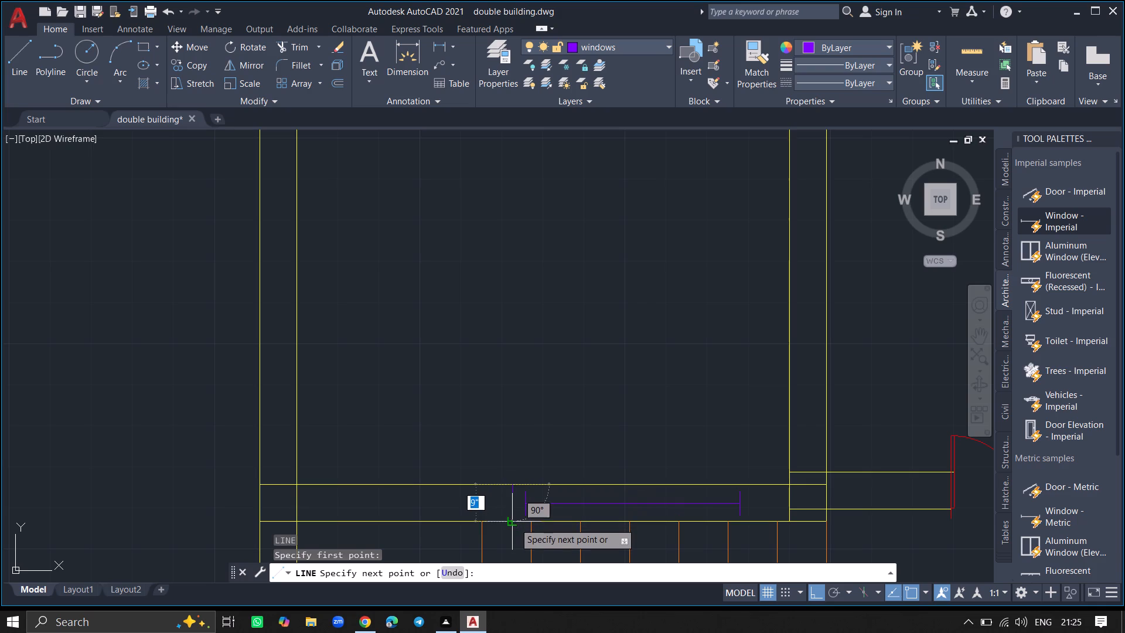
{"action": "left_click", "coordinate": [514, 523]}
{"action": "key", "text": "Return"}
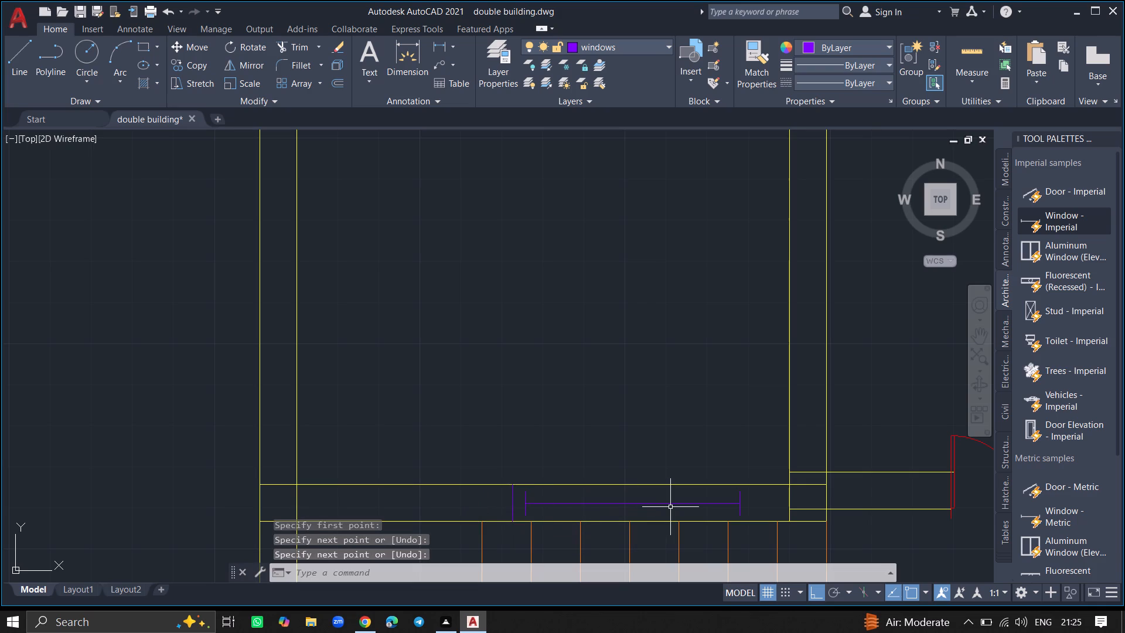
Draw a vertical line across the wall above the staircase, just beyond the right end of its window.
{"action": "key", "text": "l"}
{"action": "key", "text": "Return"}
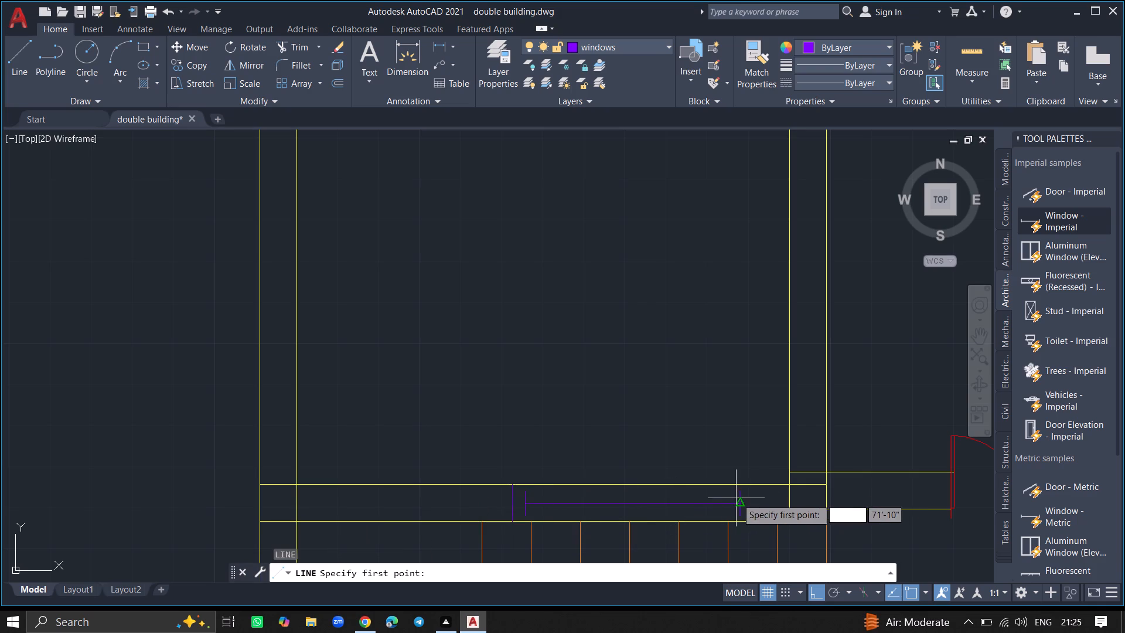
{"action": "left_click", "coordinate": [752, 486]}
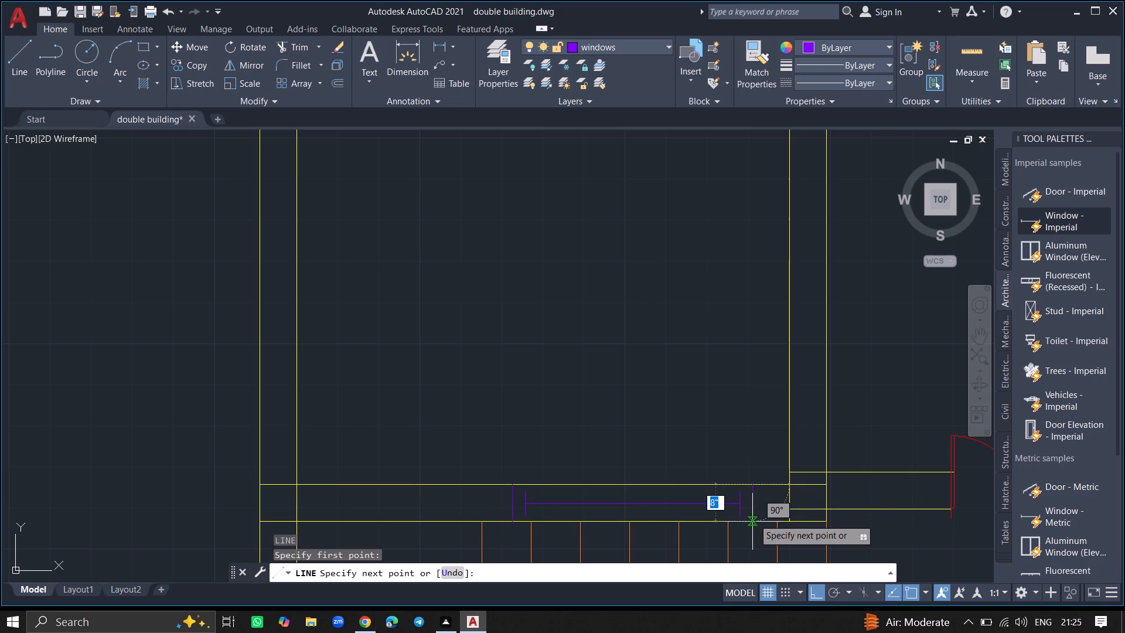
{"action": "left_click", "coordinate": [754, 522]}
{"action": "key", "text": "Return"}
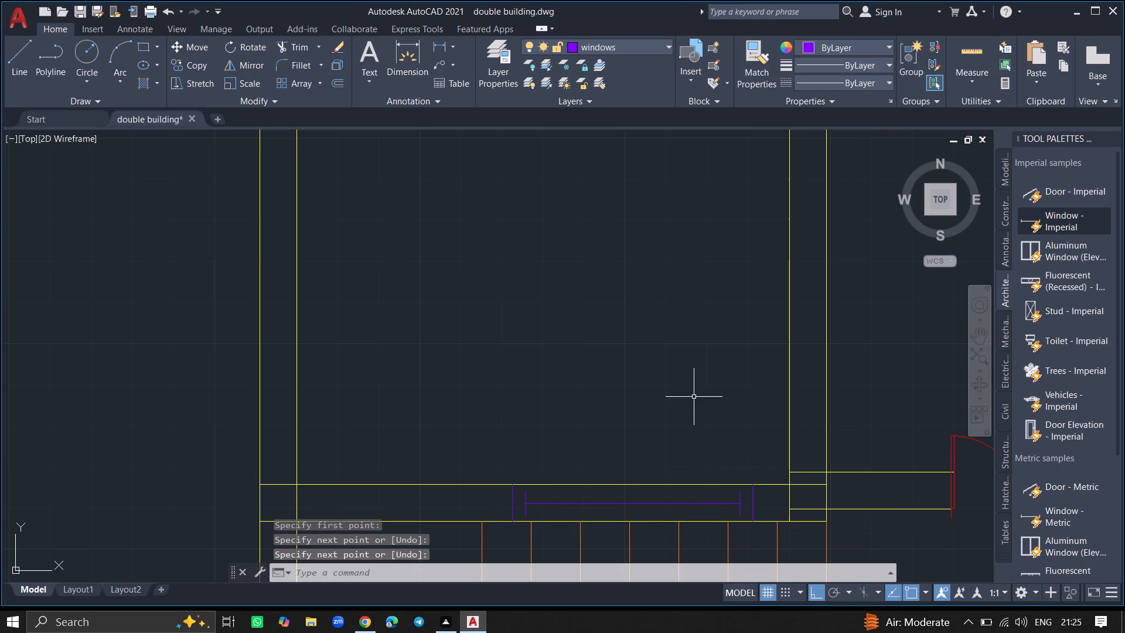
Move the small middle-left room's window about 9" up along the outer left wall.
{"action": "scroll", "coordinate": [694, 396], "scroll_direction": "down", "scroll_amount": 5, "text": "ctrl"}
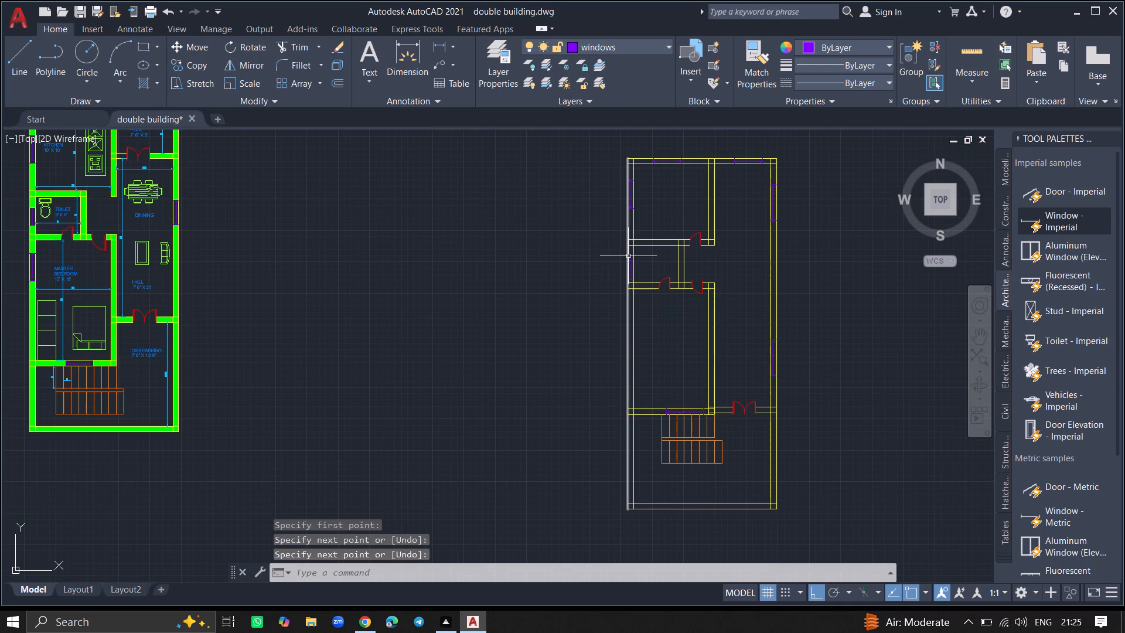
{"action": "scroll", "coordinate": [628, 256], "scroll_direction": "up", "scroll_amount": 5, "text": "ctrl"}
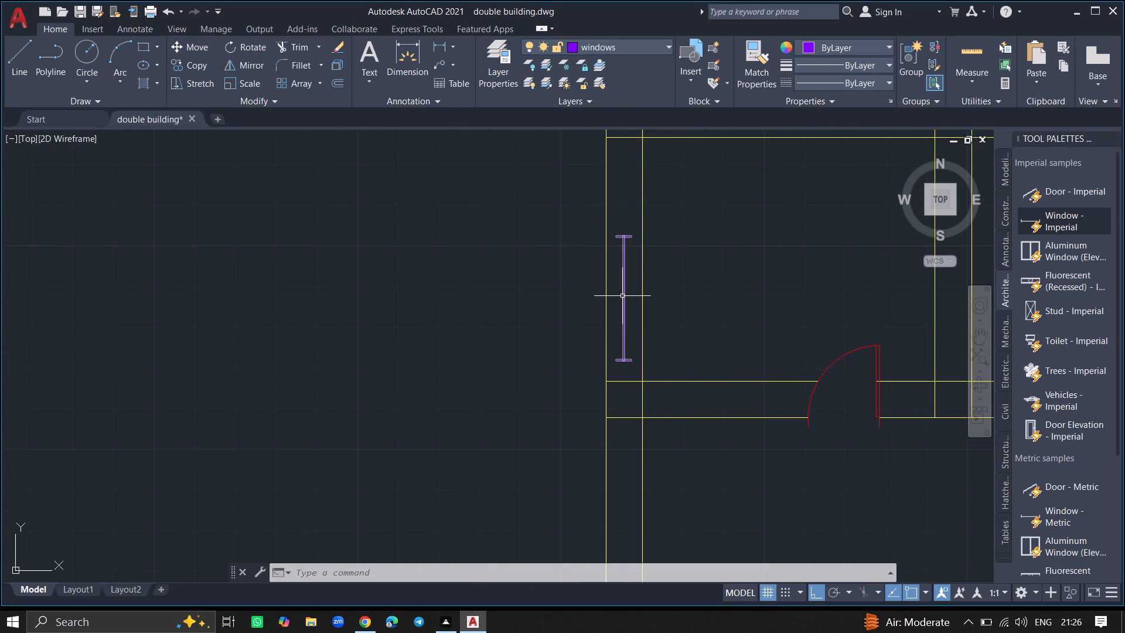
{"action": "left_click", "coordinate": [622, 296]}
{"action": "type", "text": "MOVE"}
{"action": "key", "text": "Return"}
{"action": "left_click", "coordinate": [622, 296]}
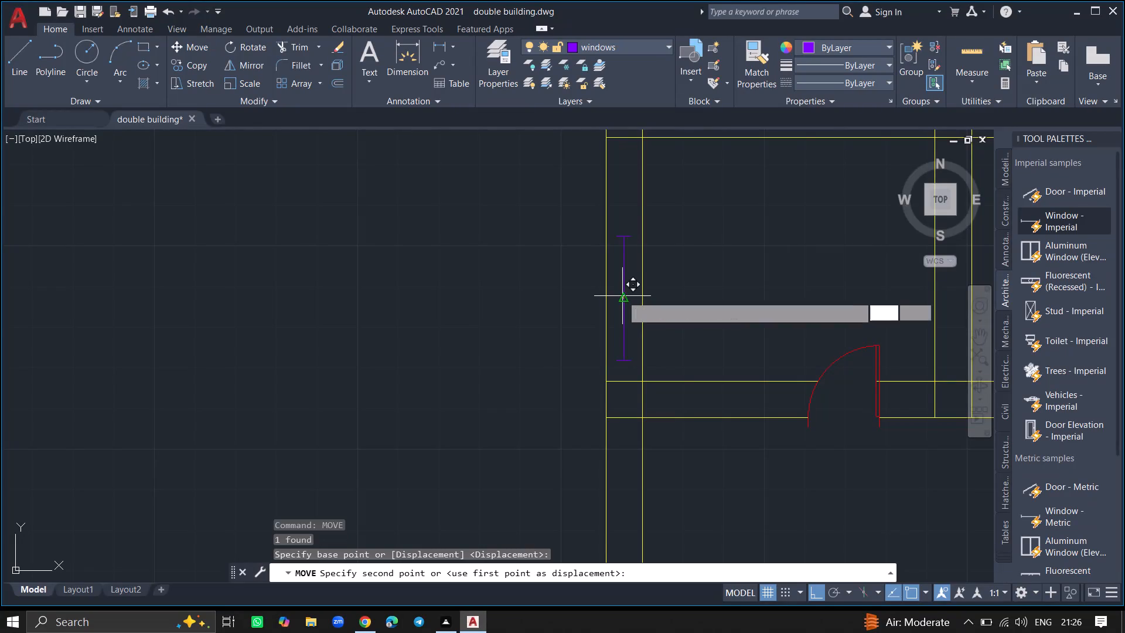
{"action": "left_click", "coordinate": [619, 266]}
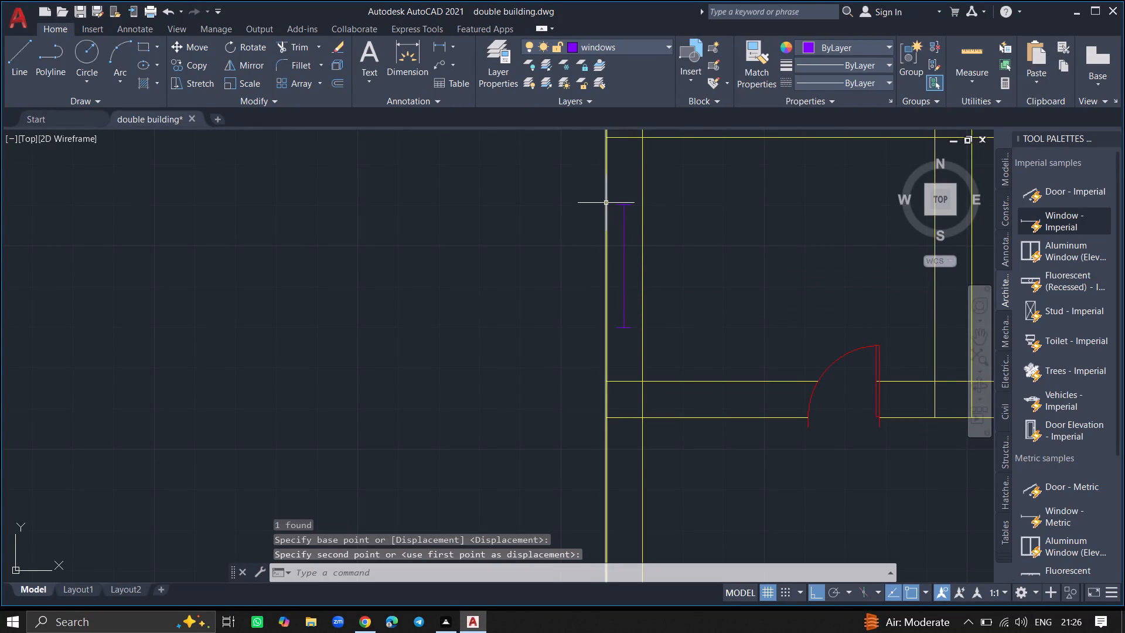
Draw a 9" horizontal line across the outer left wall just below the lower end of the small middle-left room's window.
{"action": "key", "text": "l"}
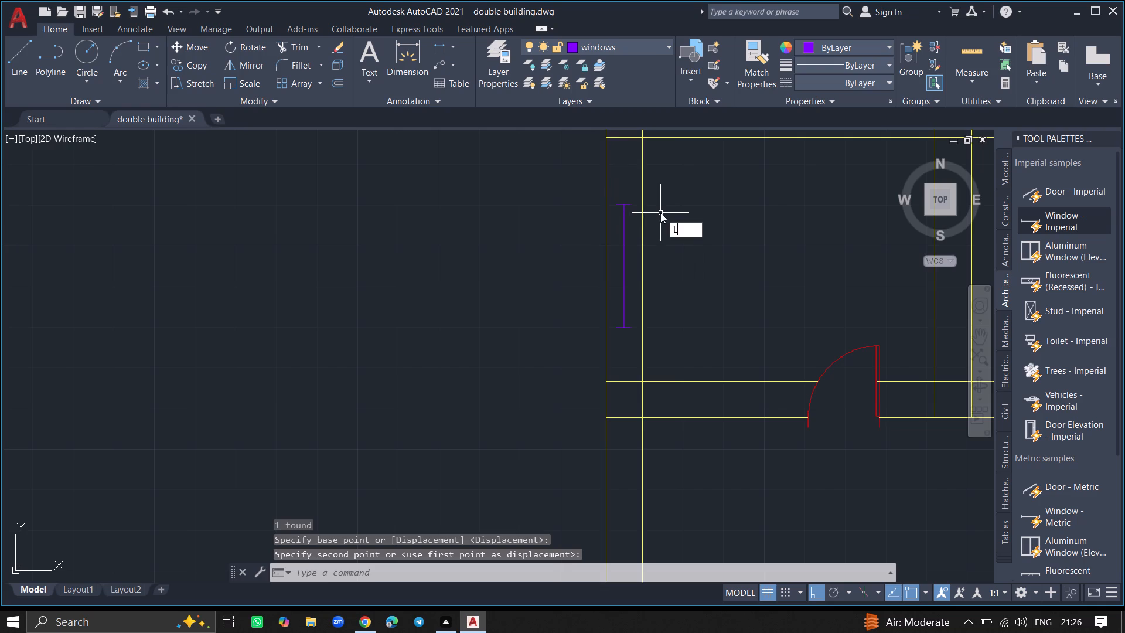
{"action": "key", "text": "Return"}
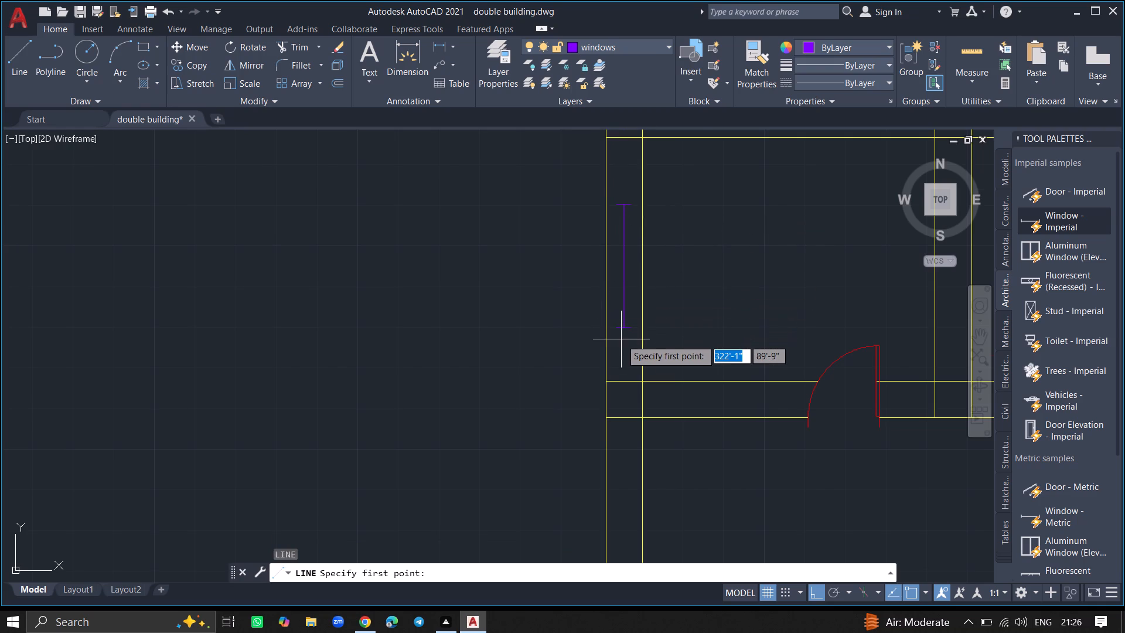
{"action": "scroll", "coordinate": [621, 339], "scroll_direction": "up", "scroll_amount": 3, "text": "ctrl"}
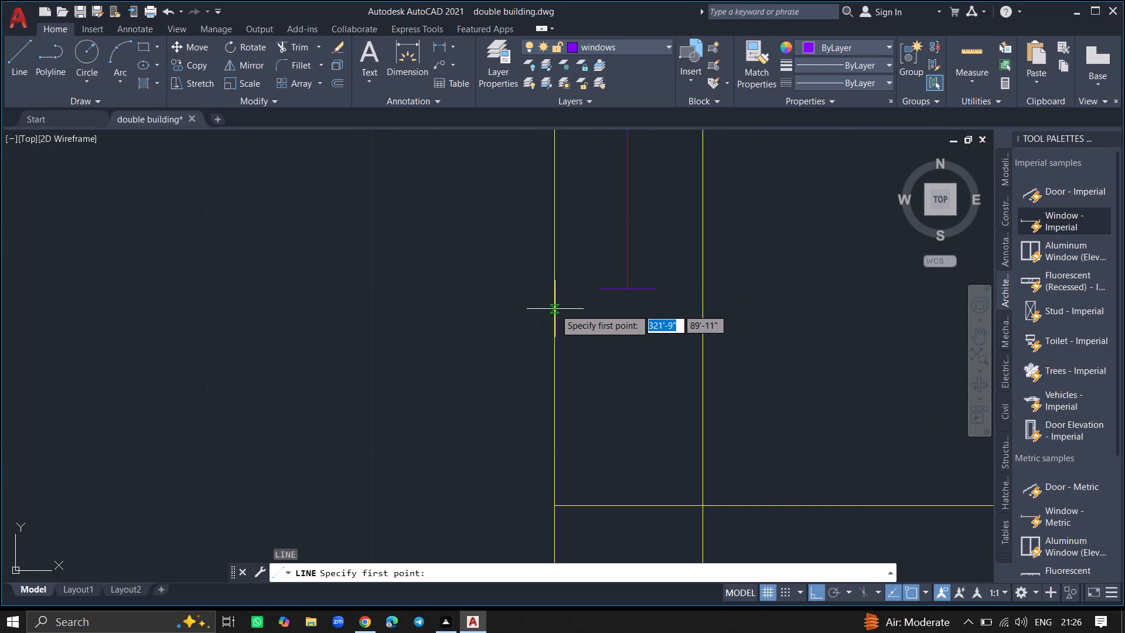
{"action": "left_click", "coordinate": [555, 309]}
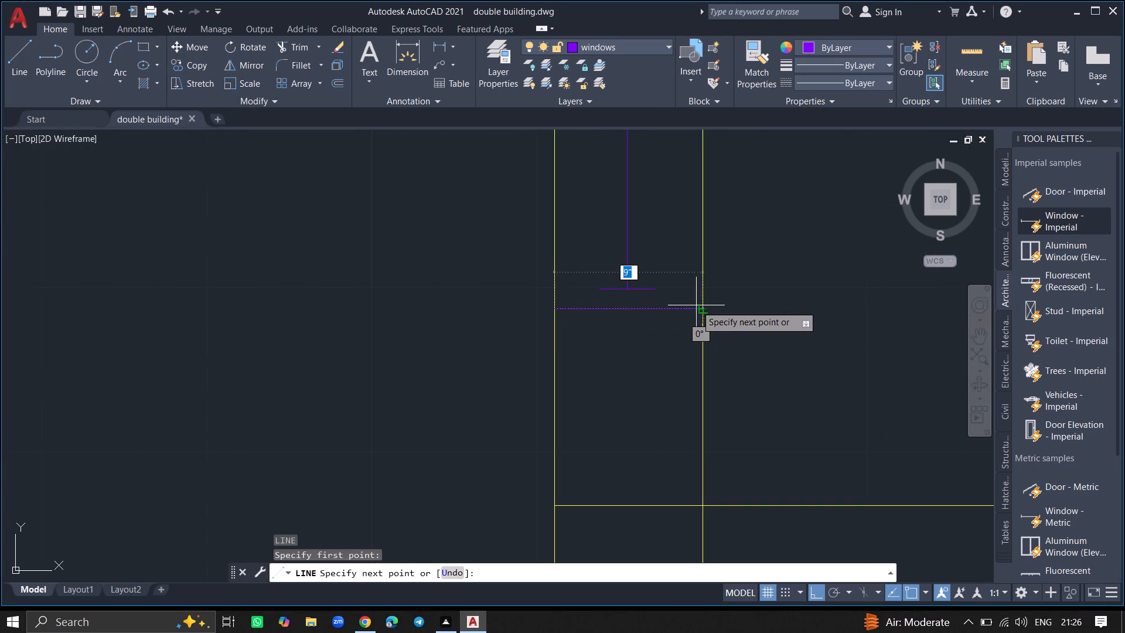
{"action": "left_click", "coordinate": [702, 311]}
{"action": "key", "text": "Return"}
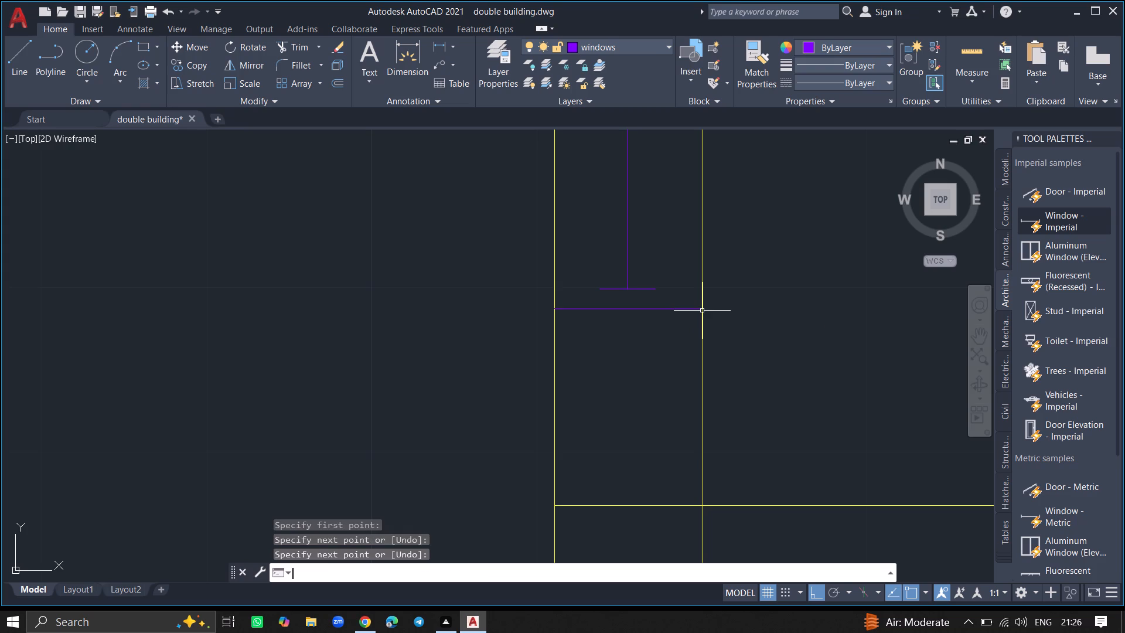
Draw a horizontal line across the outer left wall just above the upper end of the small middle-left room's window.
{"action": "scroll", "coordinate": [743, 279], "scroll_direction": "down", "scroll_amount": 6, "text": "ctrl"}
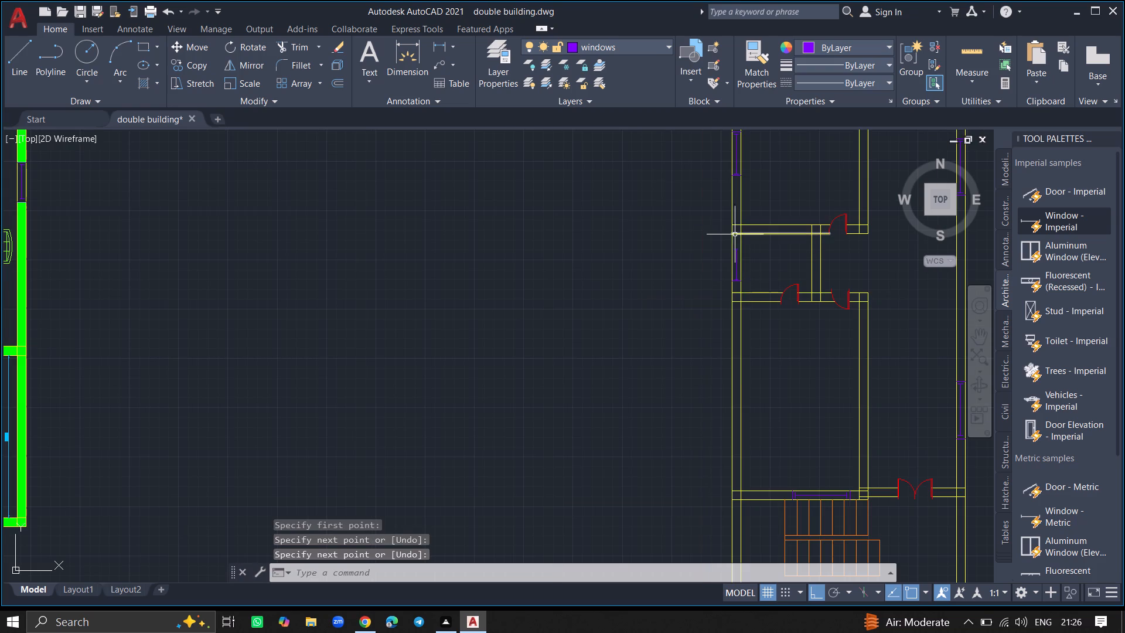
{"action": "scroll", "coordinate": [737, 235], "scroll_direction": "up", "scroll_amount": 4, "text": "ctrl"}
{"action": "key", "text": "l"}
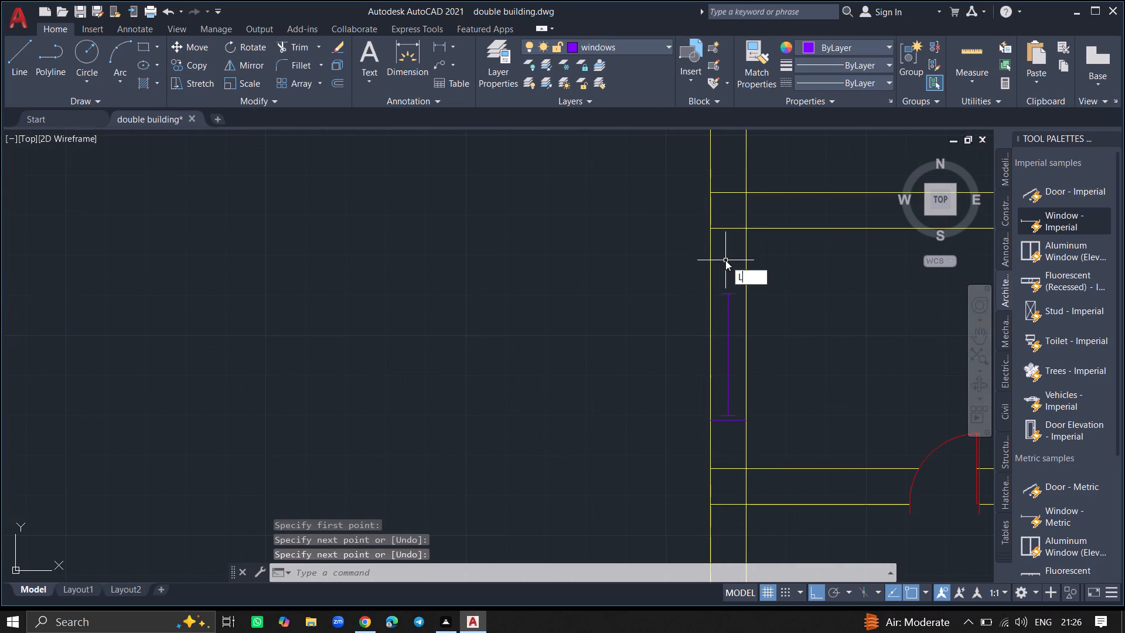
{"action": "key", "text": "Return"}
{"action": "scroll", "coordinate": [718, 277], "scroll_direction": "up", "scroll_amount": 2, "text": "ctrl"}
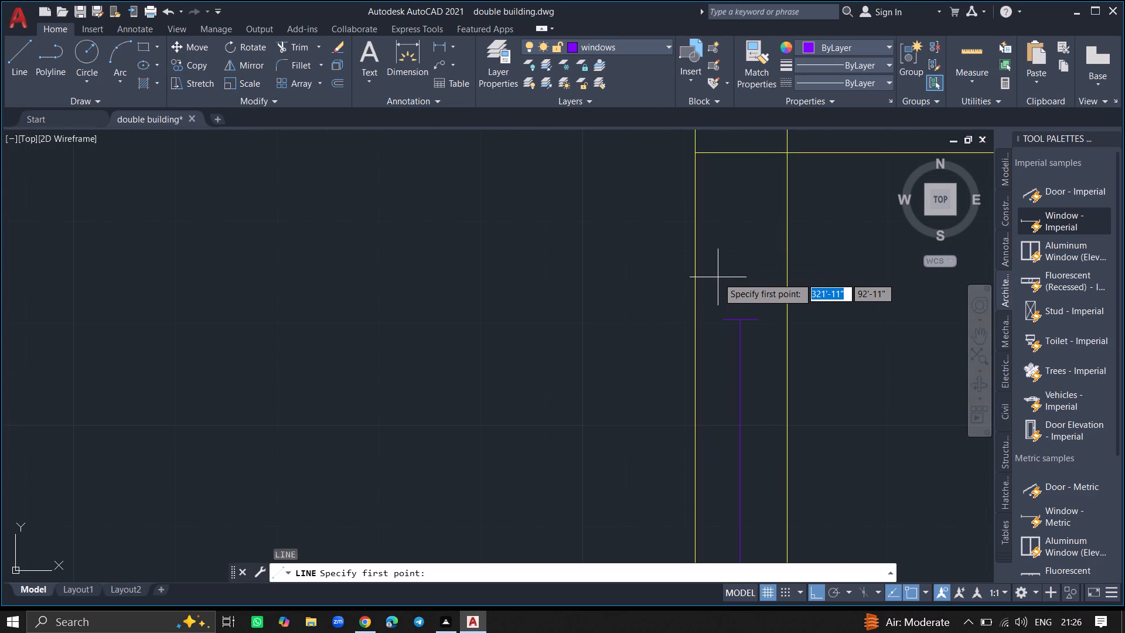
{"action": "left_click", "coordinate": [697, 295]}
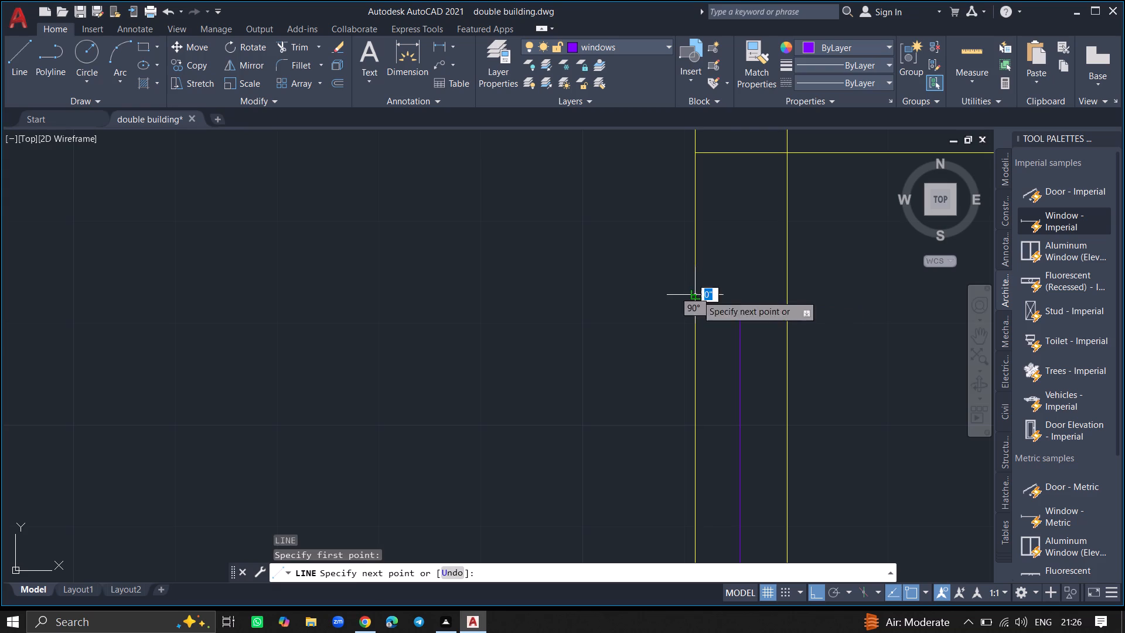
{"action": "left_click", "coordinate": [788, 292]}
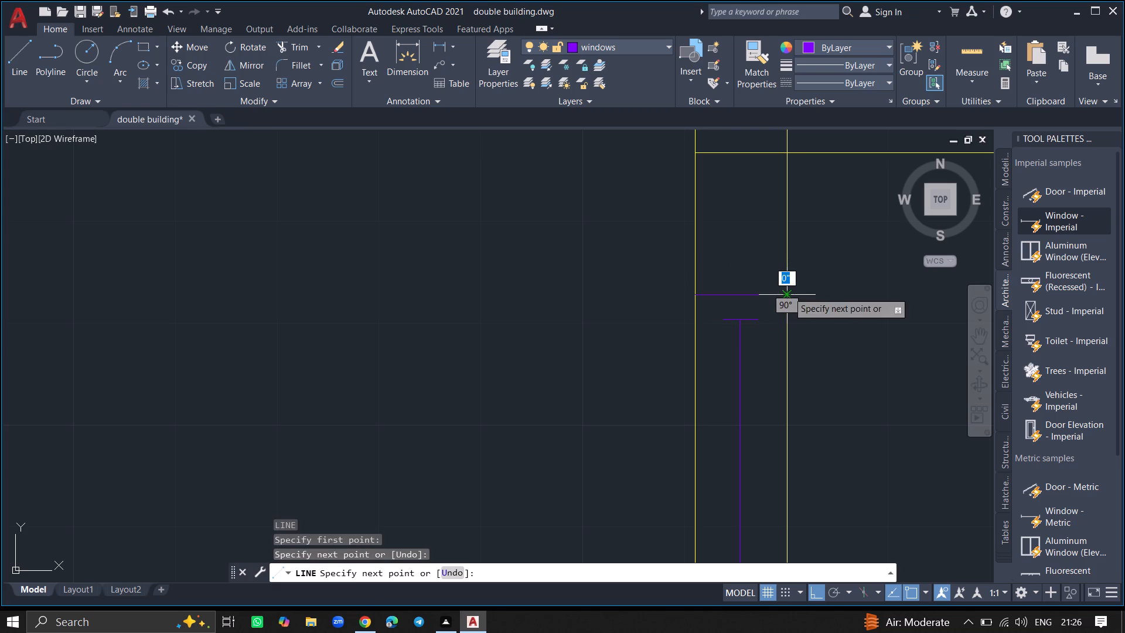
{"action": "key", "text": "Return"}
Make the furniture layer current in the layer properties.
{"action": "scroll", "coordinate": [749, 233], "scroll_direction": "down", "scroll_amount": 3, "text": "ctrl"}
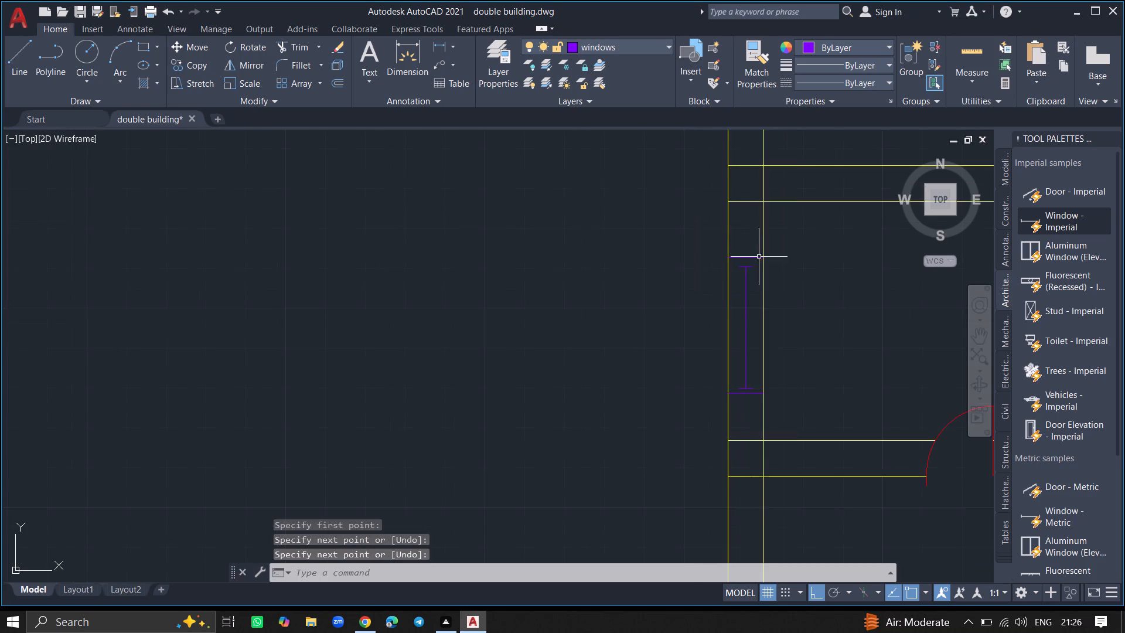
{"action": "scroll", "coordinate": [768, 307], "scroll_direction": "down", "scroll_amount": 5, "text": "ctrl"}
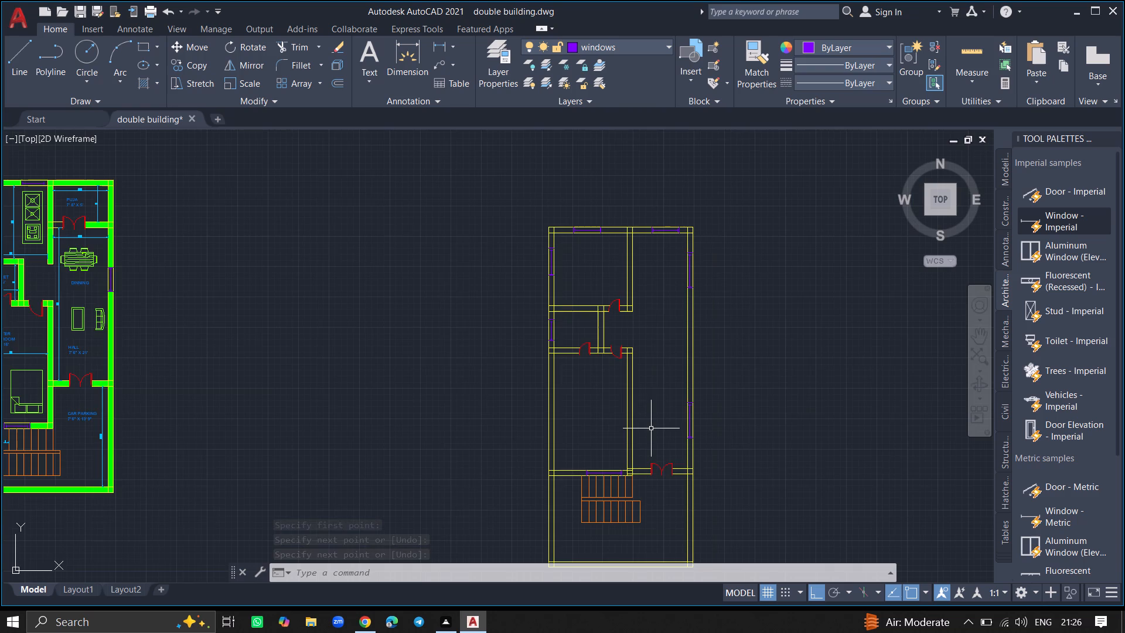
{"action": "scroll", "coordinate": [651, 428], "scroll_direction": "down", "scroll_amount": 2, "text": "ctrl"}
{"action": "scroll", "coordinate": [629, 468], "scroll_direction": "up", "scroll_amount": 3, "text": "ctrl"}
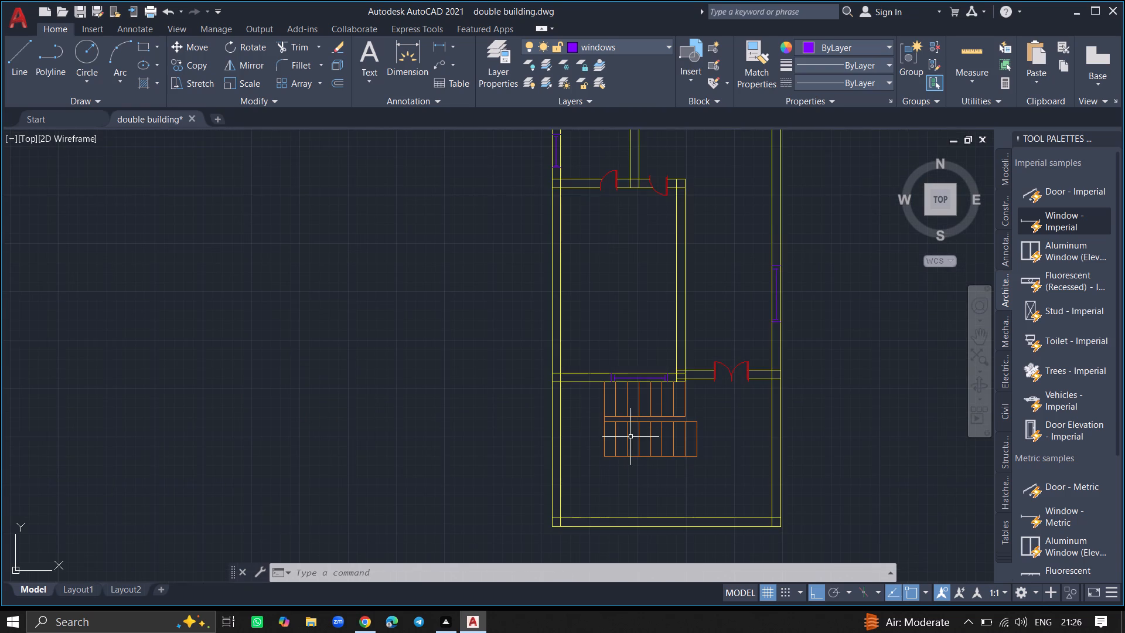
{"action": "scroll", "coordinate": [721, 321], "scroll_direction": "down", "scroll_amount": 2, "text": "ctrl"}
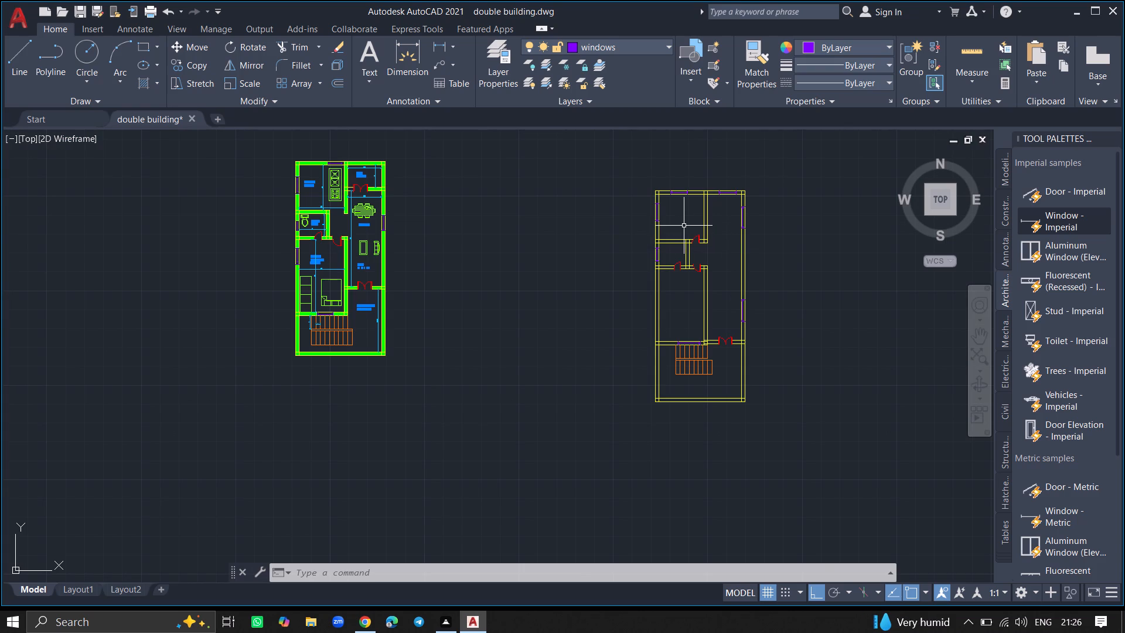
{"action": "scroll", "coordinate": [683, 225], "scroll_direction": "up", "scroll_amount": 4, "text": "ctrl"}
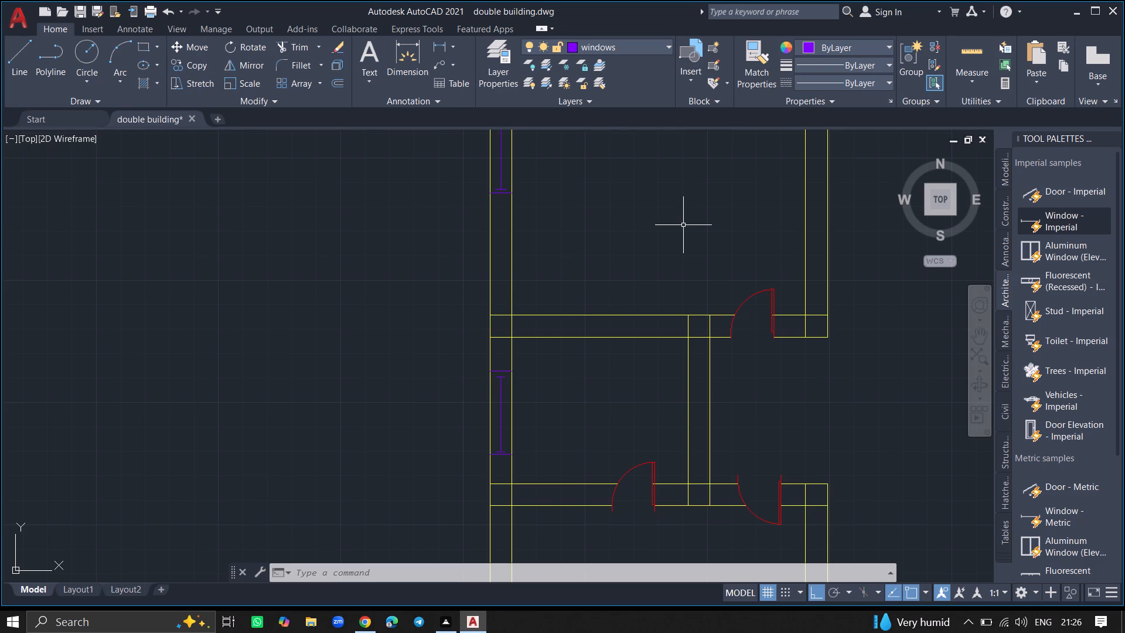
{"action": "double_click", "coordinate": [502, 81]}
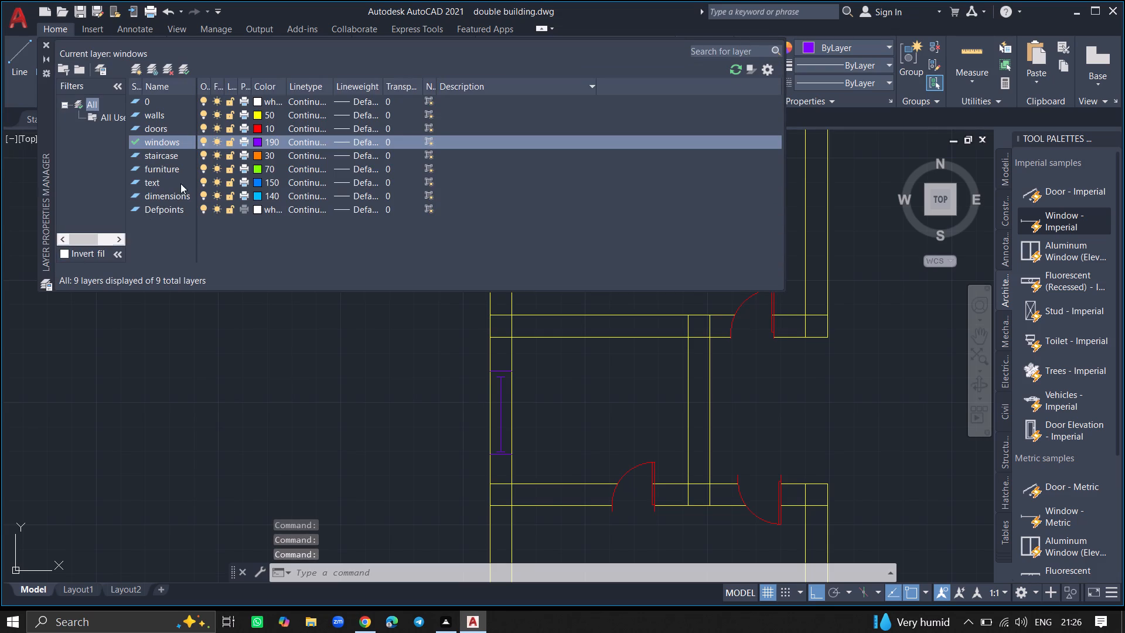
{"action": "double_click", "coordinate": [183, 170]}
{"action": "left_click", "coordinate": [49, 45]}
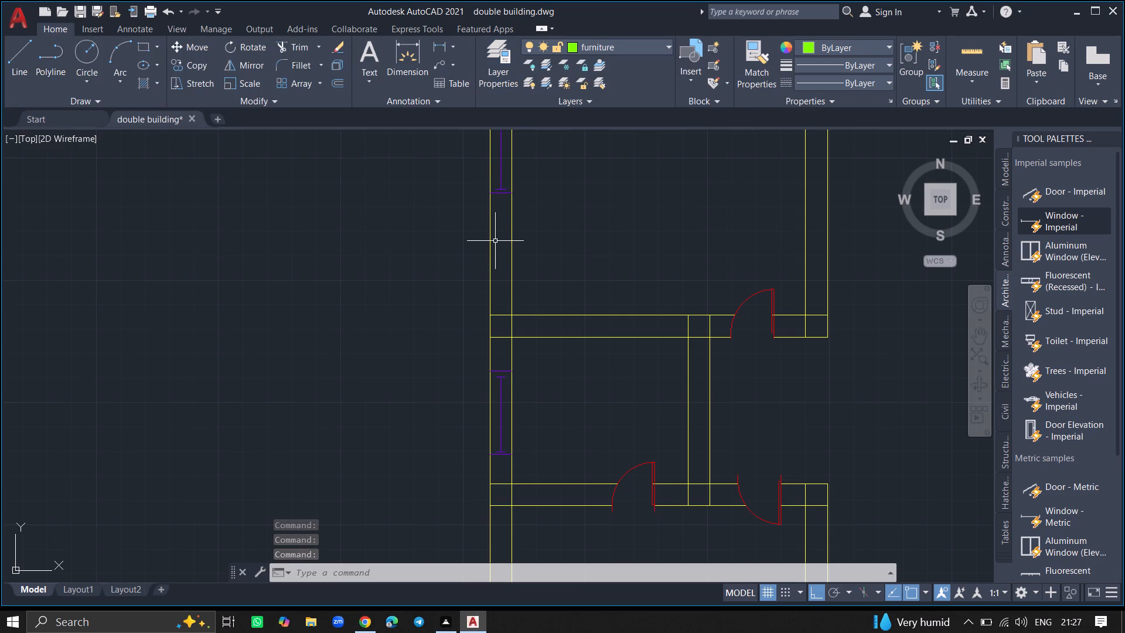
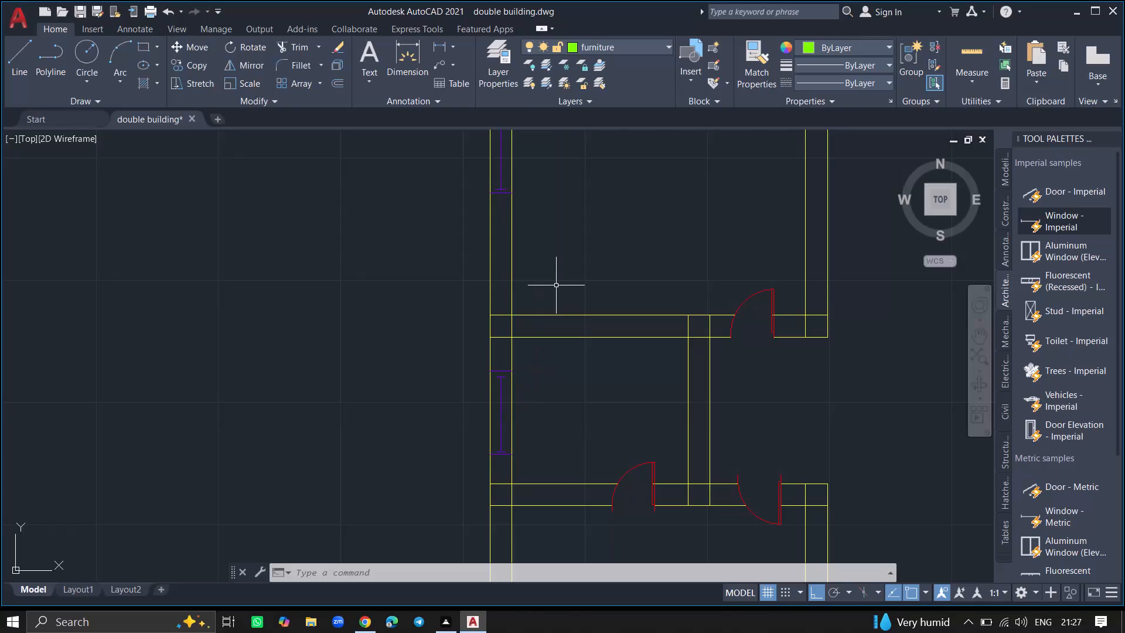
Insert the Bed - Queen block from the DesignCenter's Home - Space Planner blocks into empty space beside the unfurnished floor plan.
{"action": "scroll", "coordinate": [556, 285], "scroll_direction": "down", "scroll_amount": 2, "text": "ctrl"}
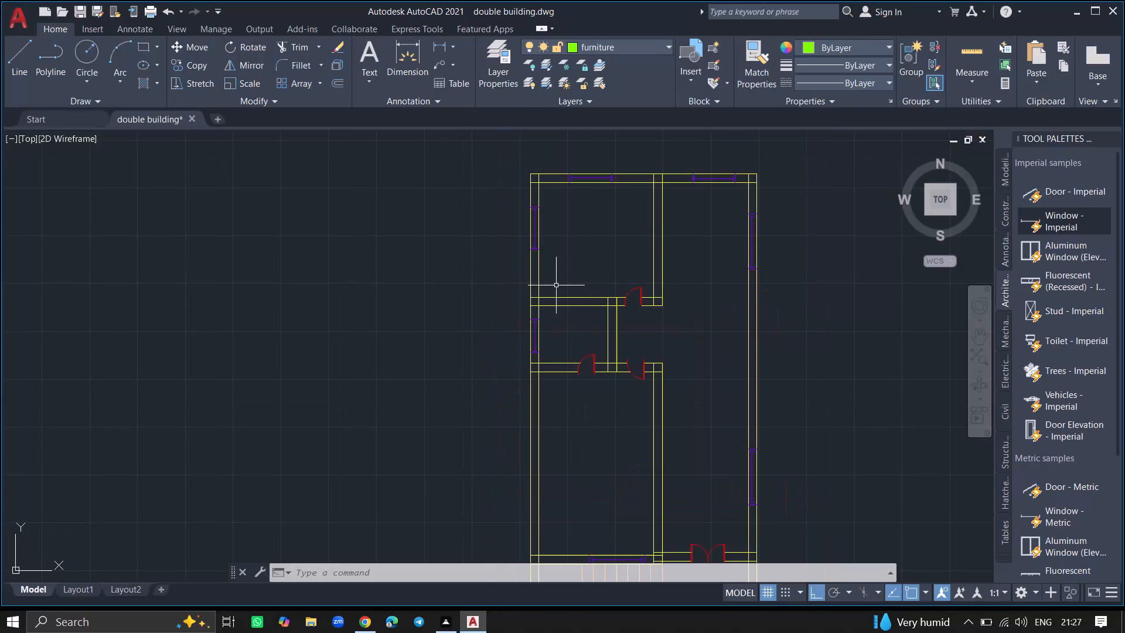
{"action": "key", "text": "ctrl+2"}
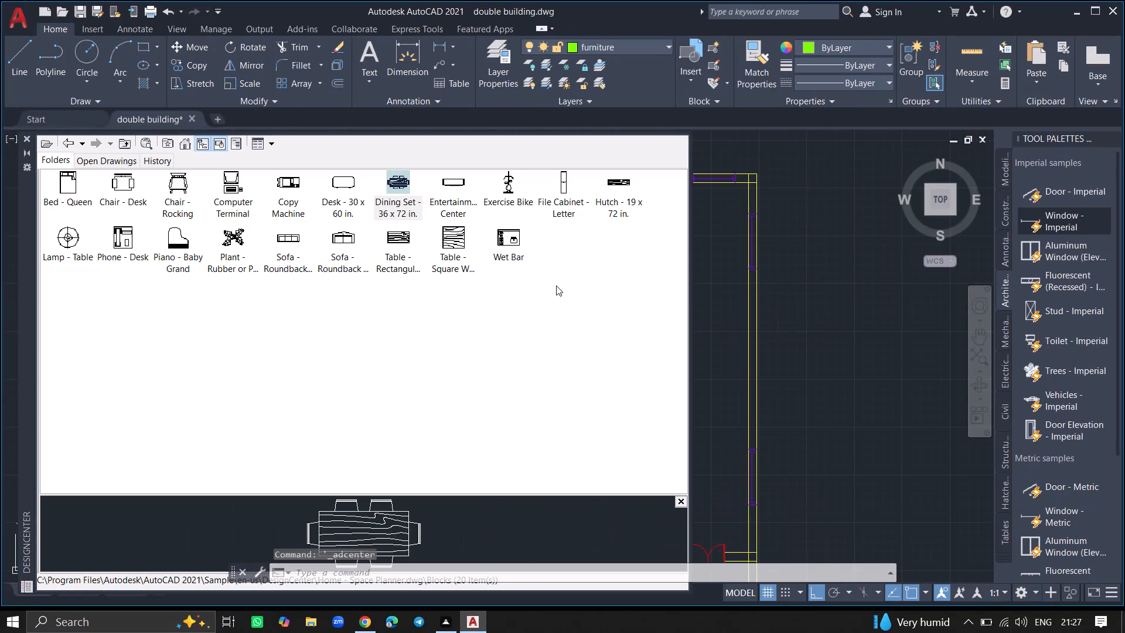
{"action": "left_click", "coordinate": [62, 189]}
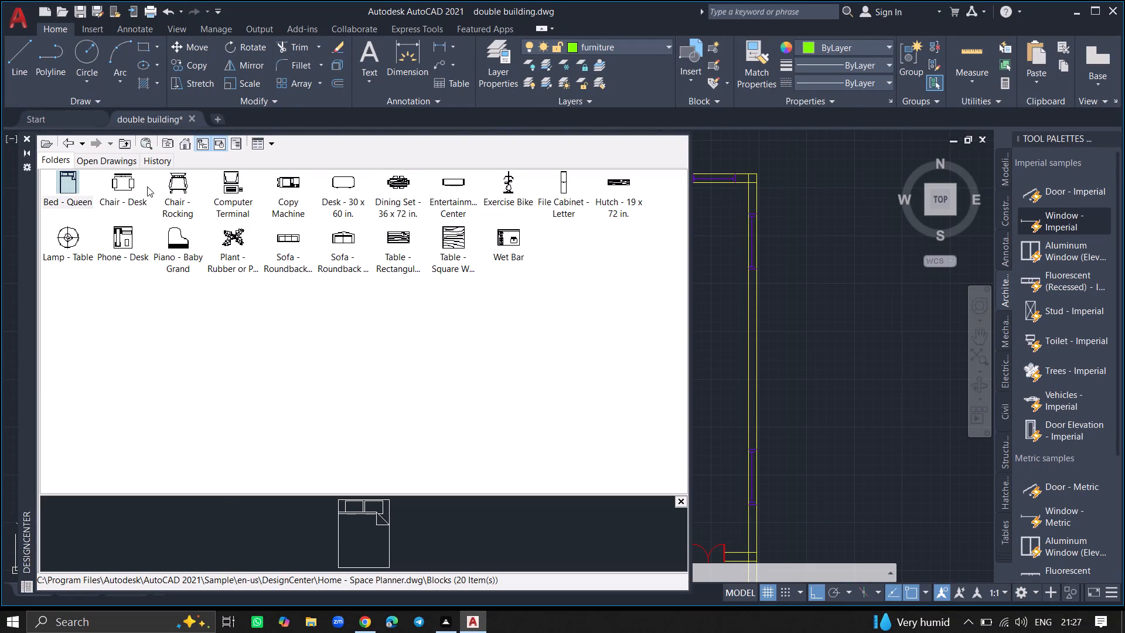
{"action": "left_click_drag", "start_coordinate": [72, 188], "coordinate": [555, 300]}
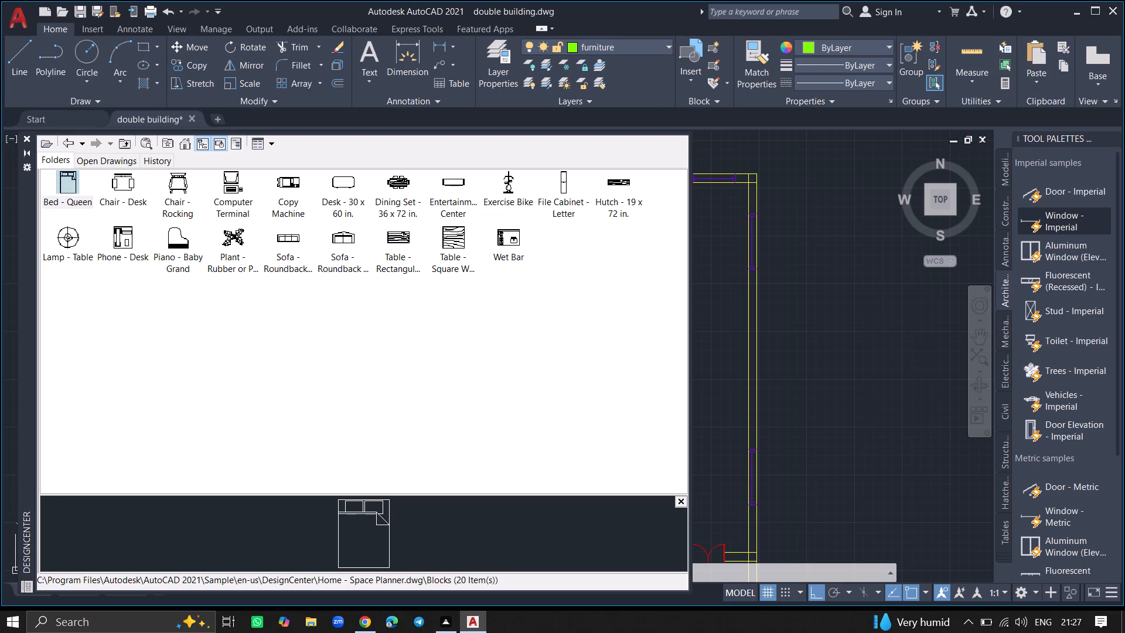
{"action": "left_click_drag", "start_coordinate": [555, 300], "coordinate": [824, 298]}
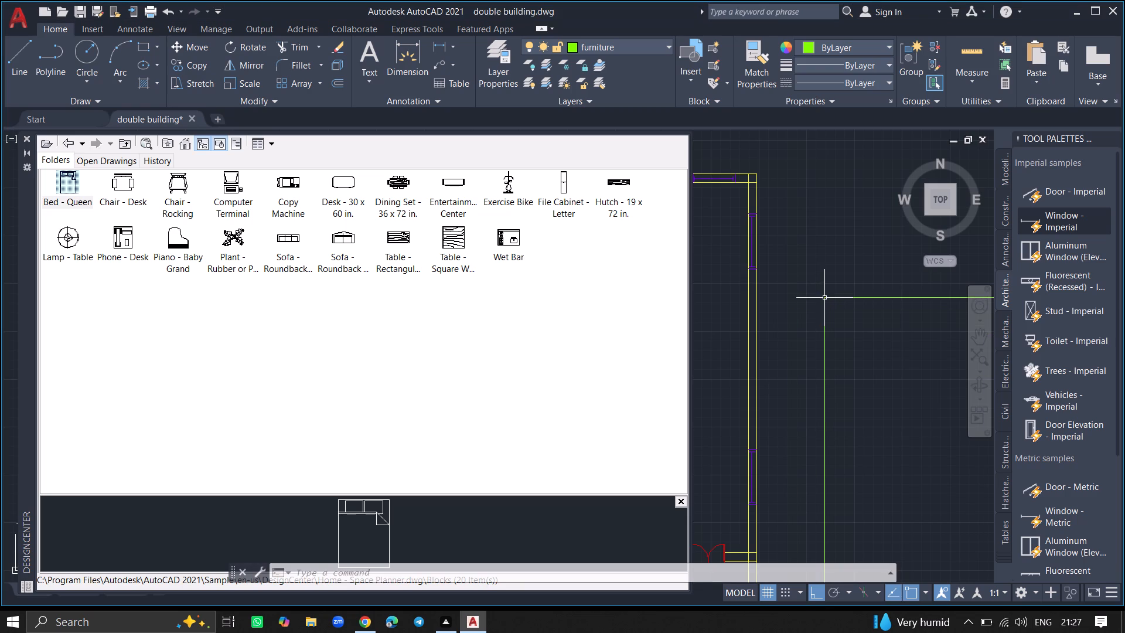
{"action": "left_click", "coordinate": [25, 138]}
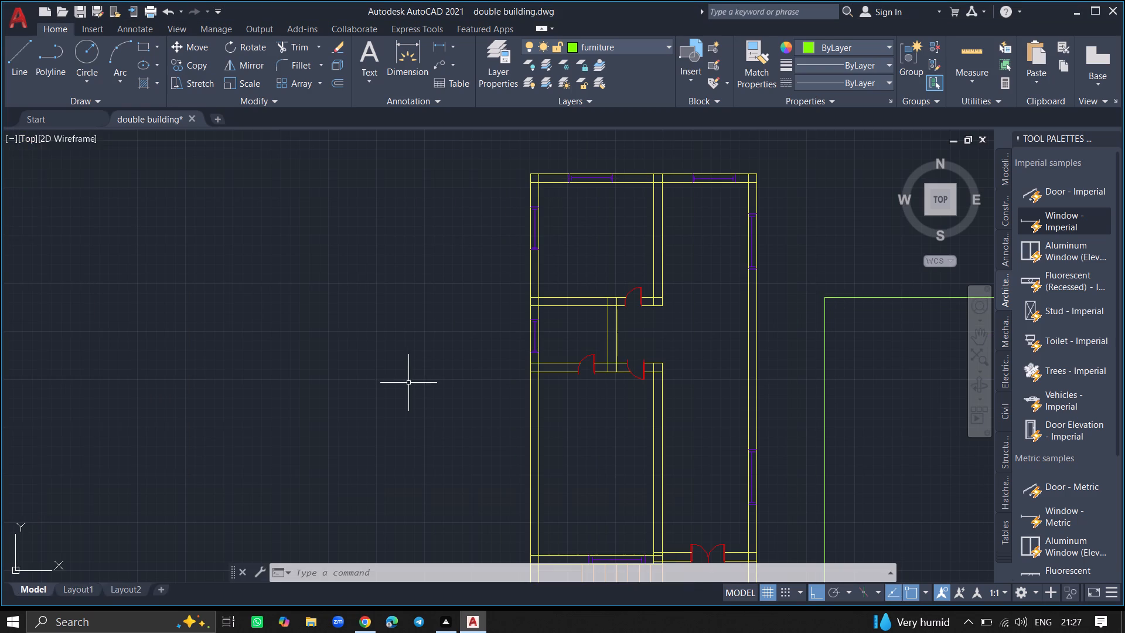
Scale the oversized bed block down freehand until it is small enough to fit a bedroom of the plan.
{"action": "scroll", "coordinate": [408, 383], "scroll_direction": "down", "scroll_amount": 2, "text": "ctrl"}
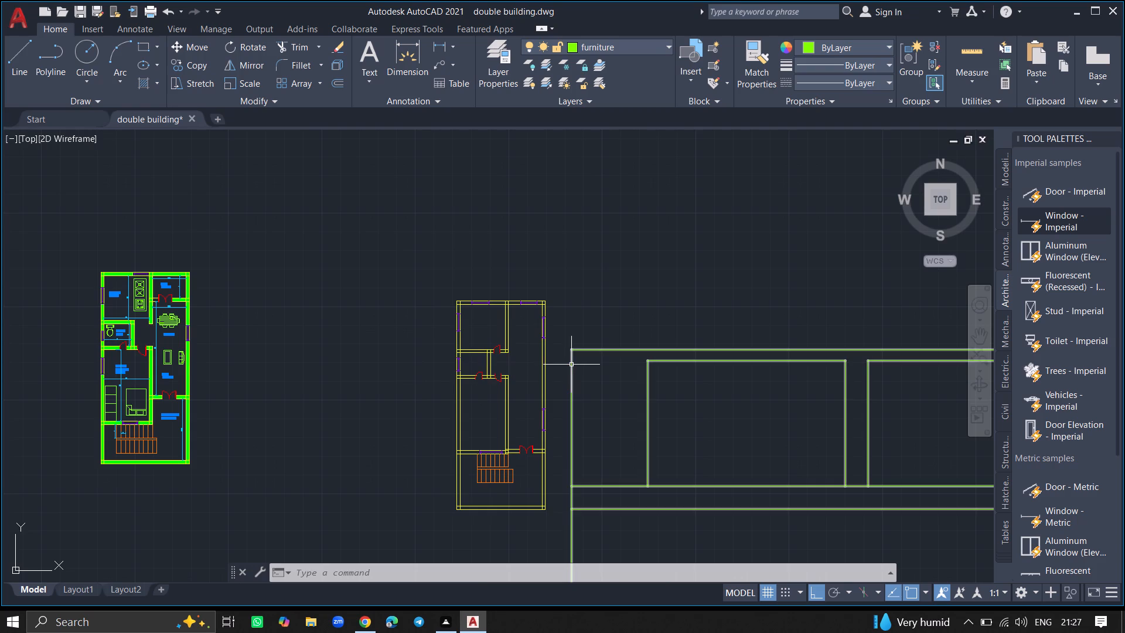
{"action": "left_click", "coordinate": [572, 365]}
{"action": "type", "text": "SC"}
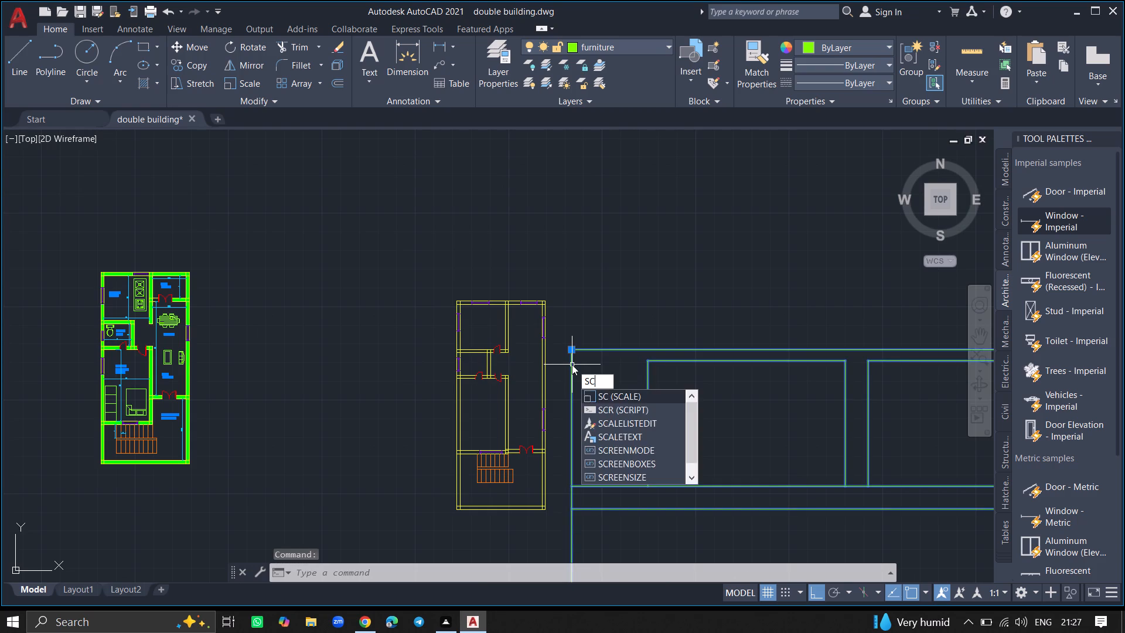
{"action": "key", "text": "Return"}
{"action": "left_click", "coordinate": [572, 365]}
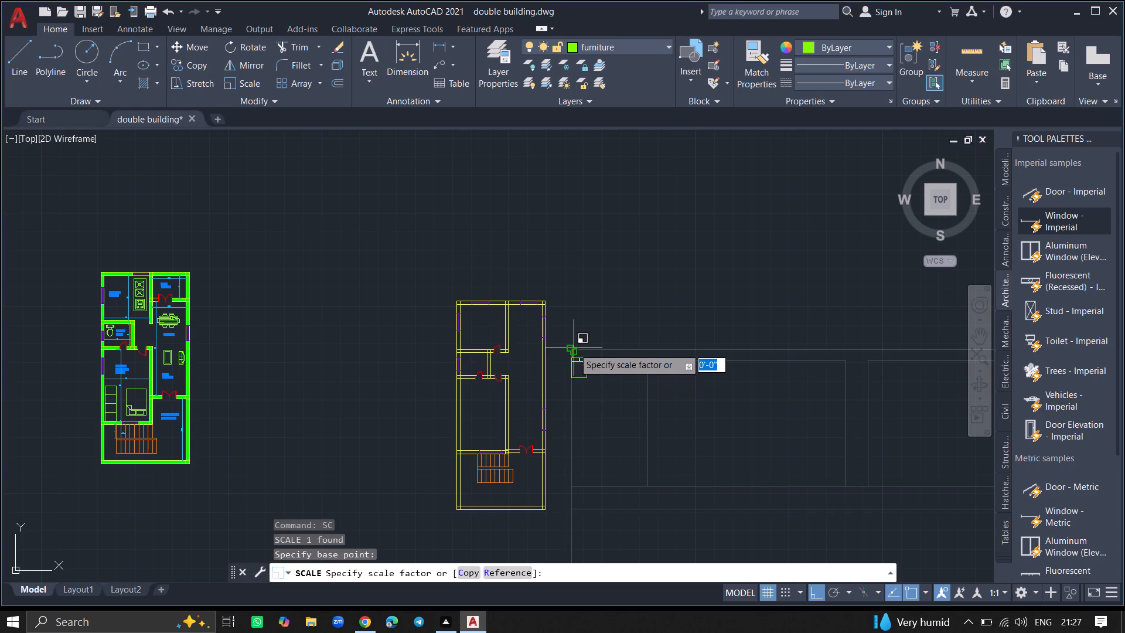
{"action": "left_click", "coordinate": [575, 348]}
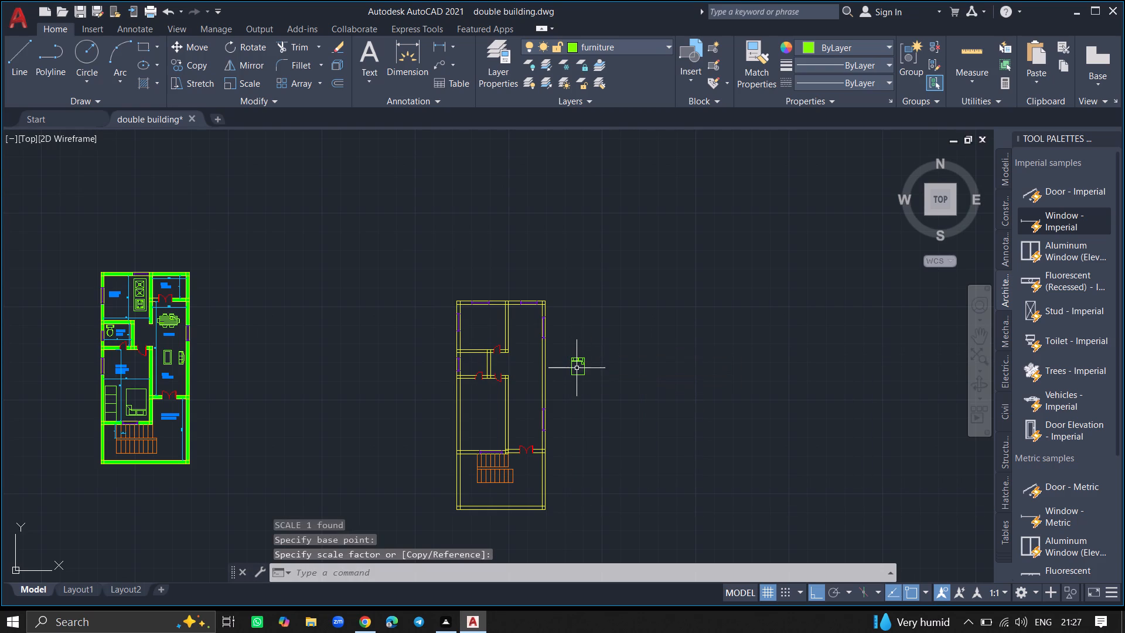
Move the bed into the upper-left bedroom of the unfurnished plan, below its top window, with Ortho off.
{"action": "scroll", "coordinate": [577, 368], "scroll_direction": "up", "scroll_amount": 1, "text": "ctrl"}
{"action": "left_click", "coordinate": [578, 358]}
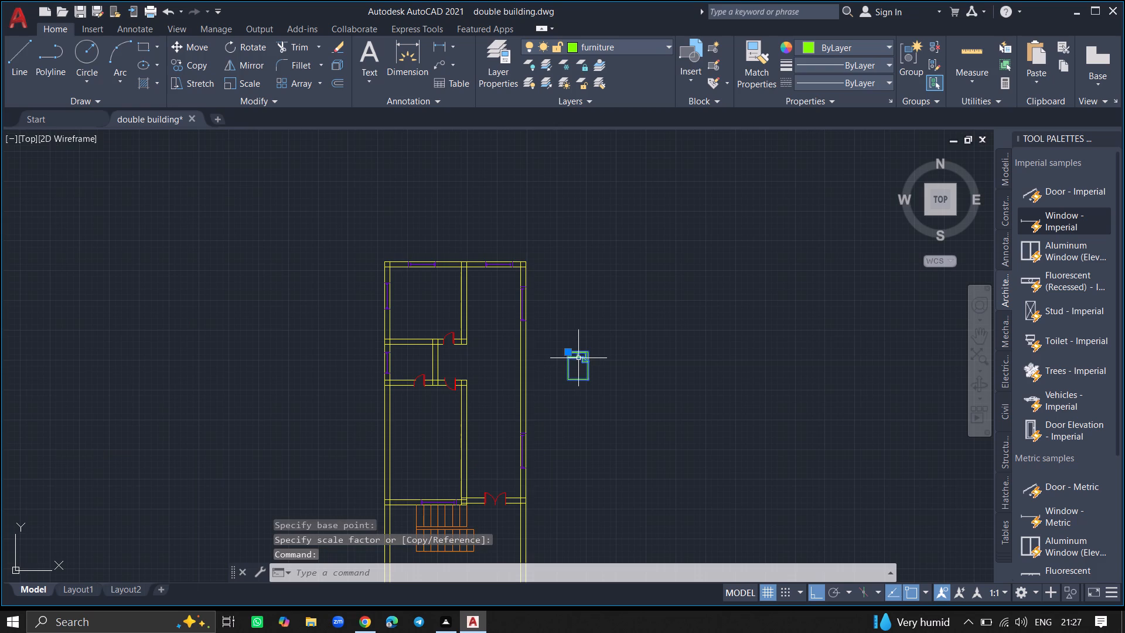
{"action": "key", "text": "o"}
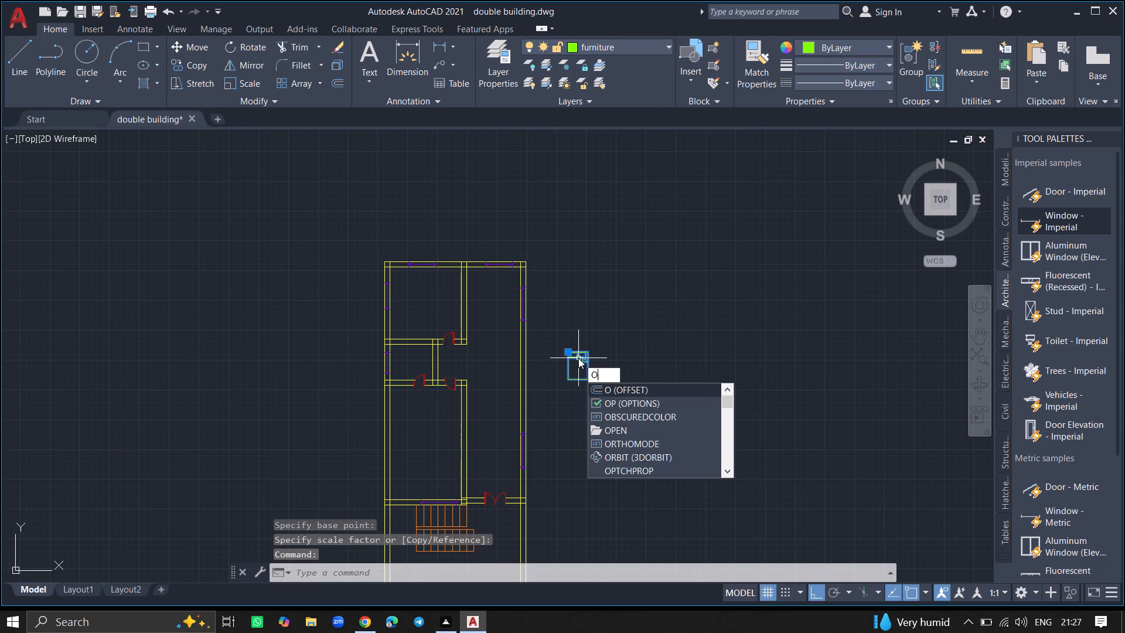
{"action": "key", "text": "BackSpace"}
{"action": "type", "text": "MO"}
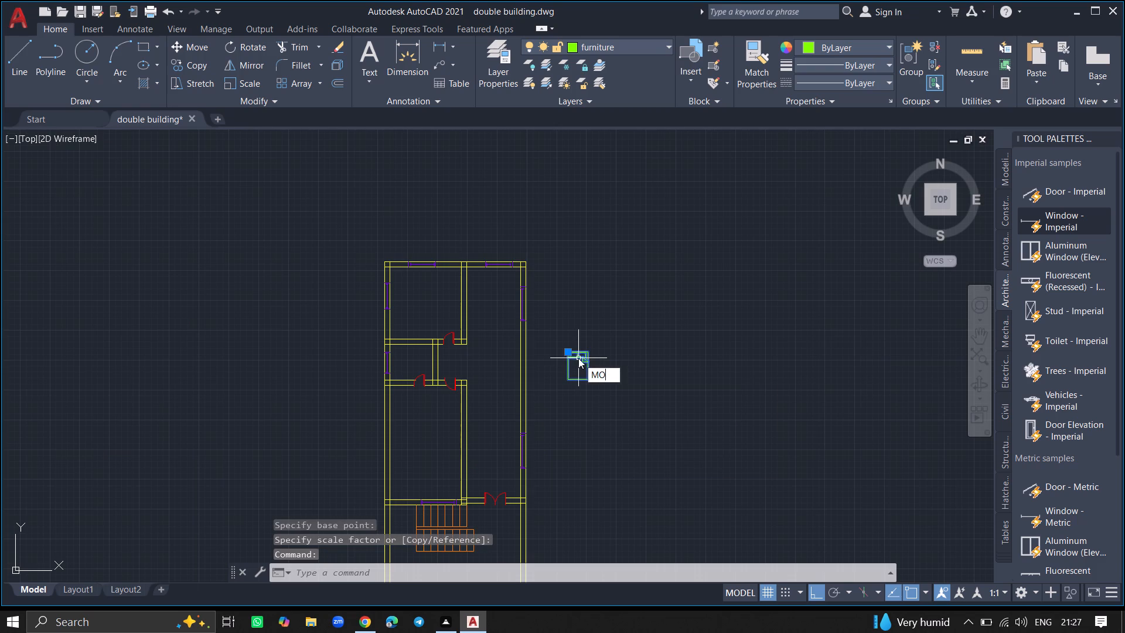
{"action": "type", "text": "VE"}
{"action": "key", "text": "Return"}
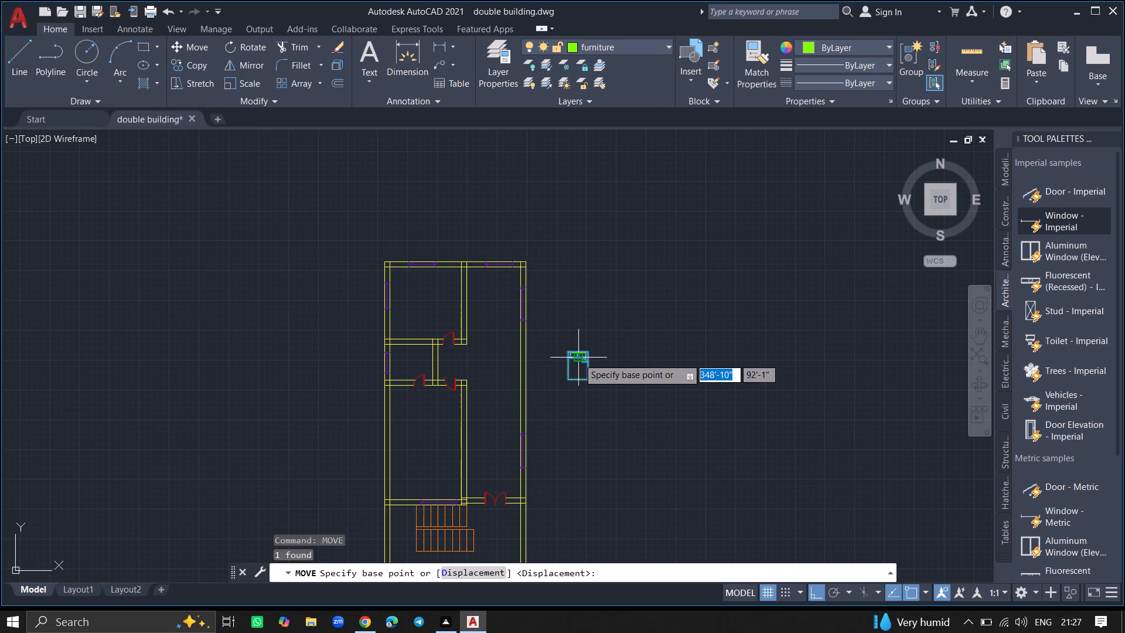
{"action": "left_click", "coordinate": [578, 358]}
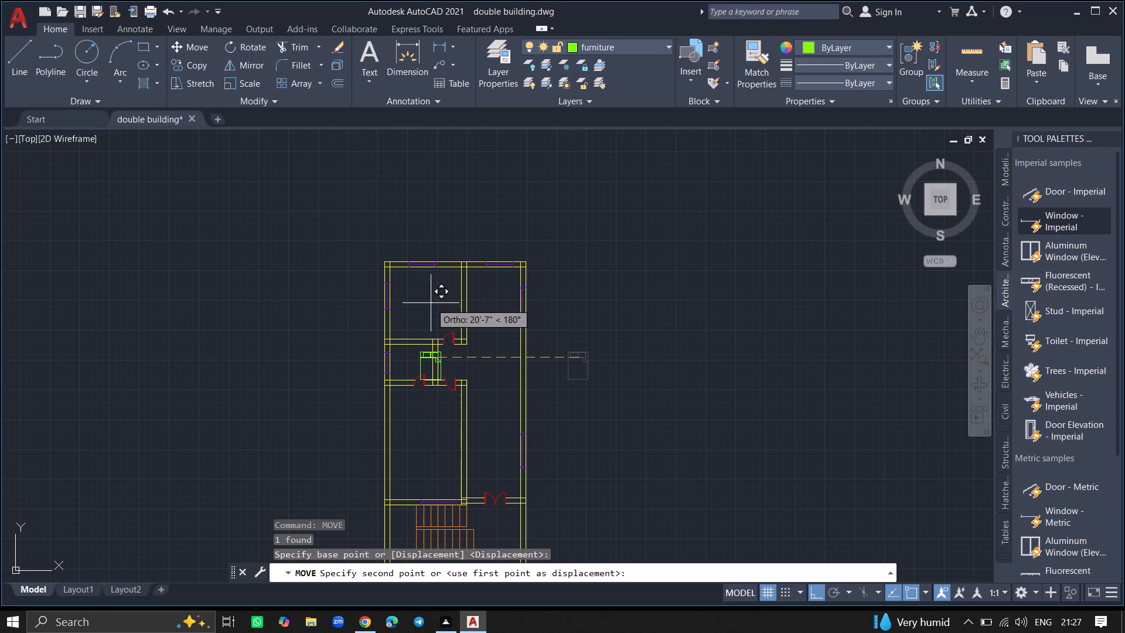
{"action": "key", "text": "F8"}
{"action": "scroll", "coordinate": [431, 303], "scroll_direction": "up", "scroll_amount": 3, "text": "ctrl"}
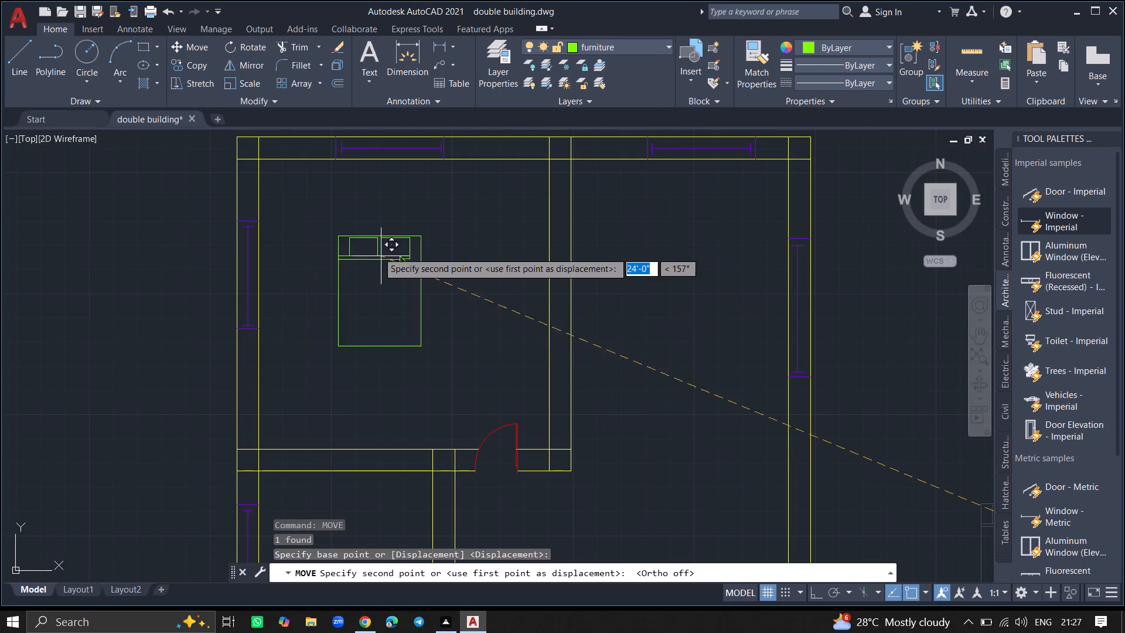
{"action": "left_click", "coordinate": [370, 234]}
{"action": "left_click", "coordinate": [370, 234]}
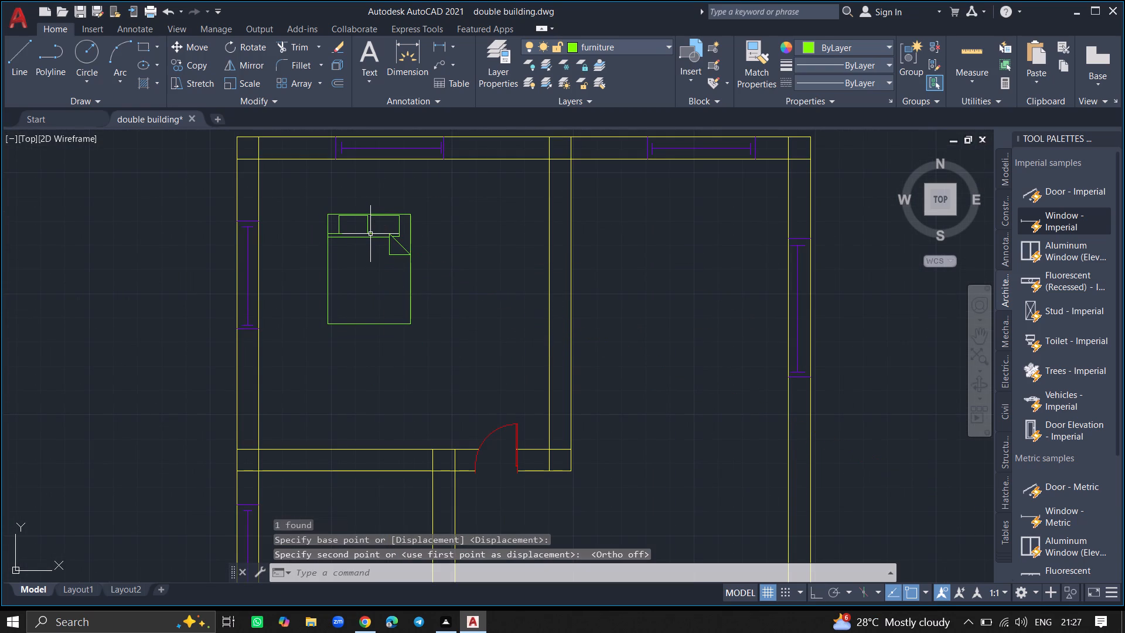
Scale the bed in the upper-left bedroom up freehand from a base point at its pillows to suit the room.
{"action": "left_click", "coordinate": [370, 234]}
{"action": "type", "text": "SC"}
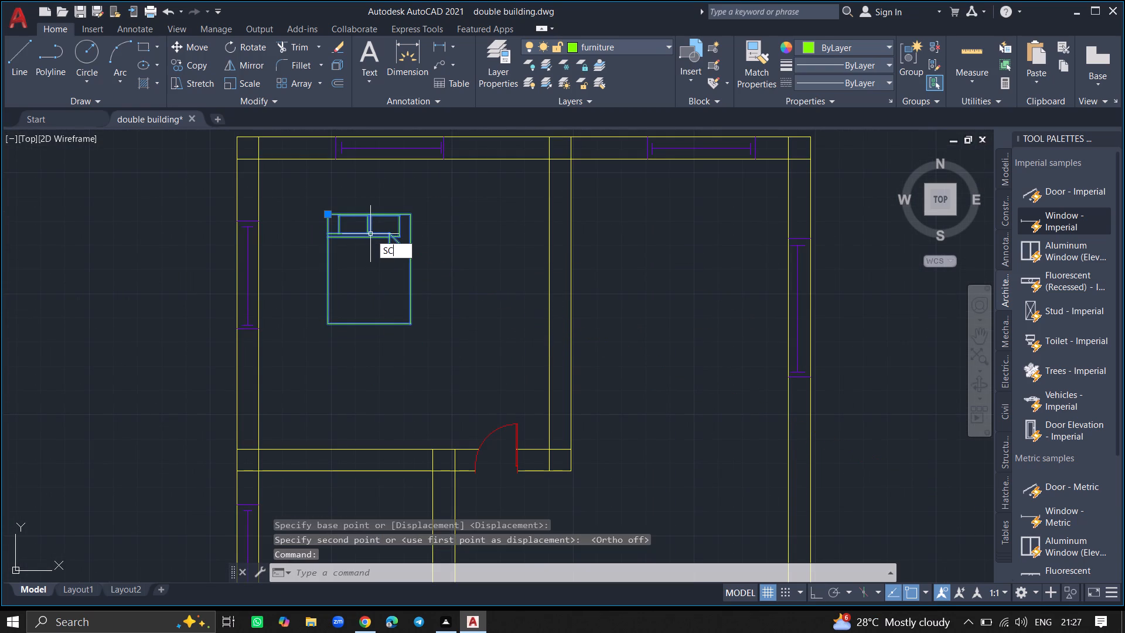
{"action": "key", "text": "Return"}
{"action": "left_click", "coordinate": [370, 234]}
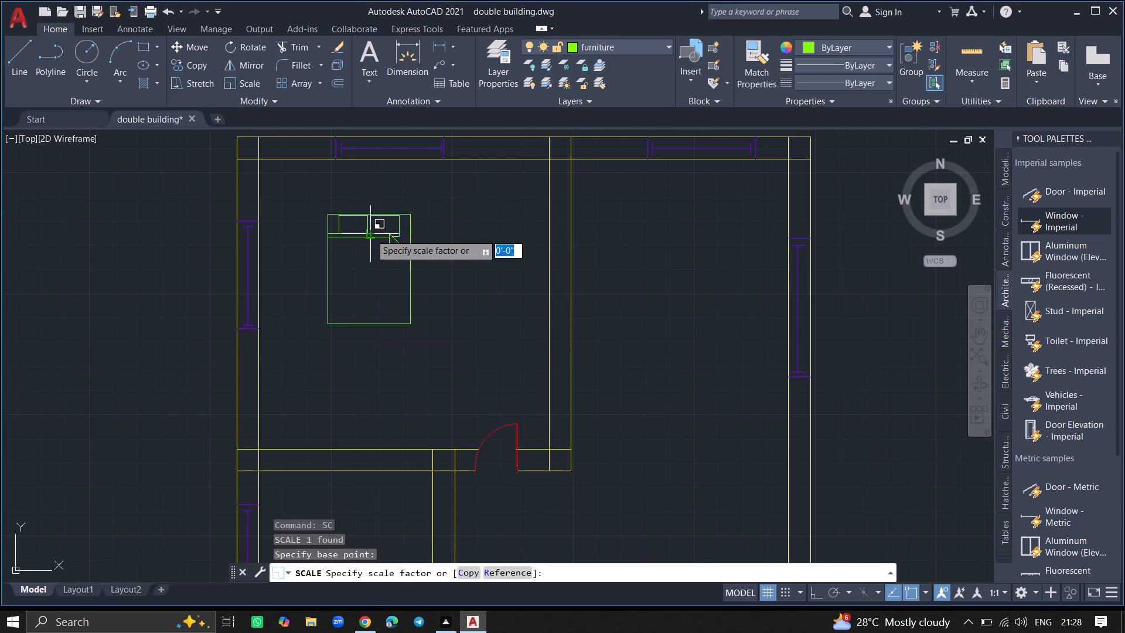
{"action": "left_click", "coordinate": [383, 147]}
Copy the bed from the upper bedroom into the large lower-left bedroom, about 23' below the original.
{"action": "scroll", "coordinate": [388, 244], "scroll_direction": "down", "scroll_amount": 3, "text": "ctrl"}
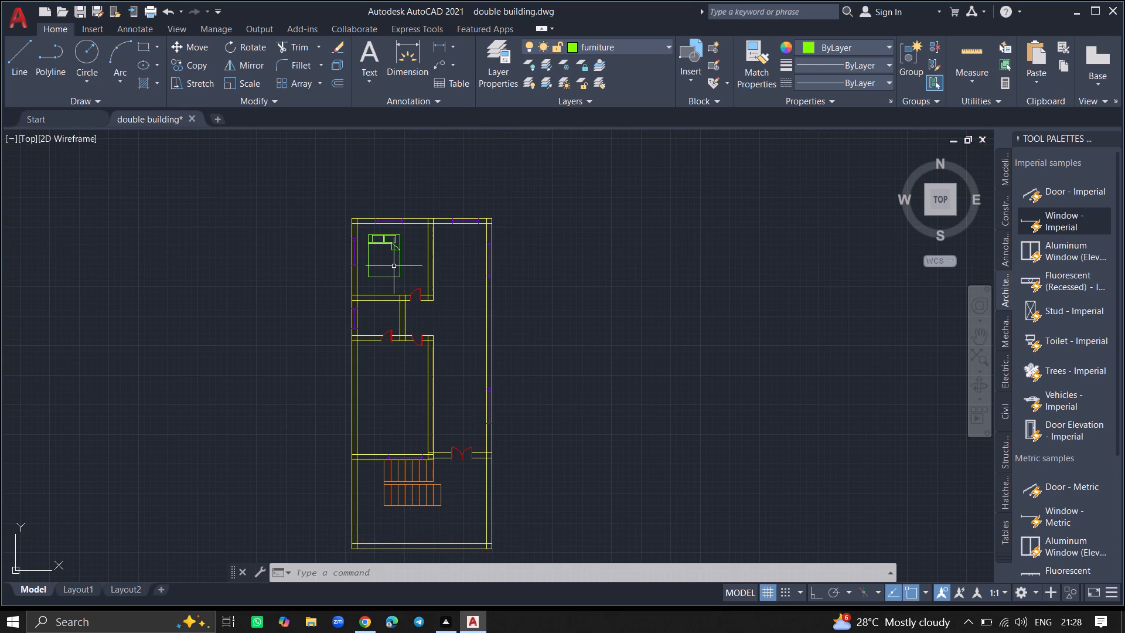
{"action": "left_click", "coordinate": [383, 244]}
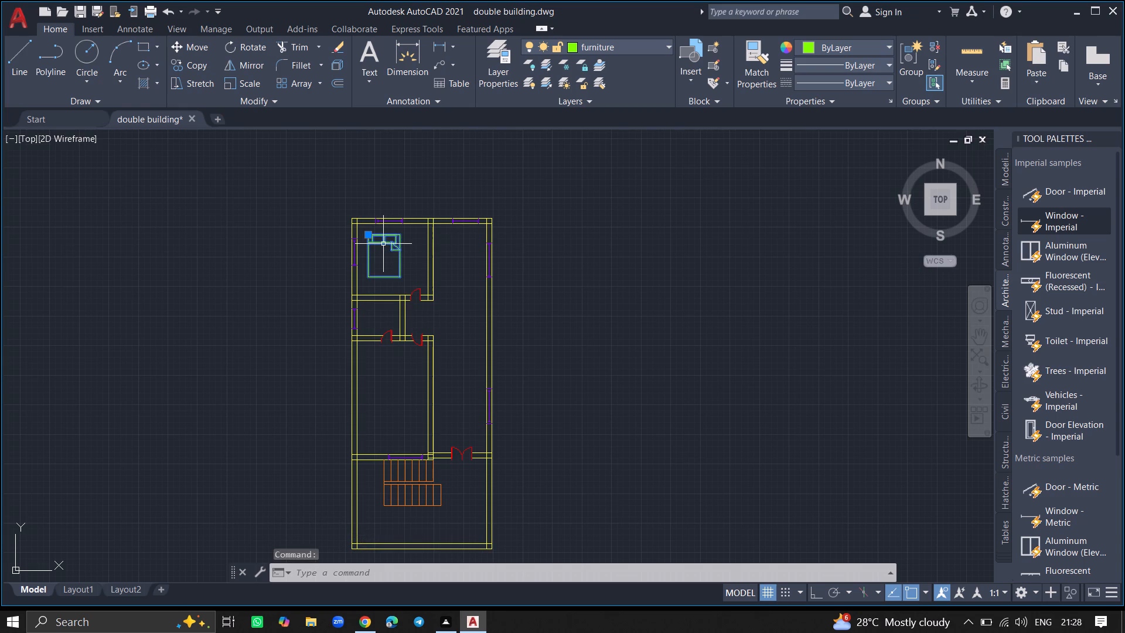
{"action": "type", "text": "COPYY"}
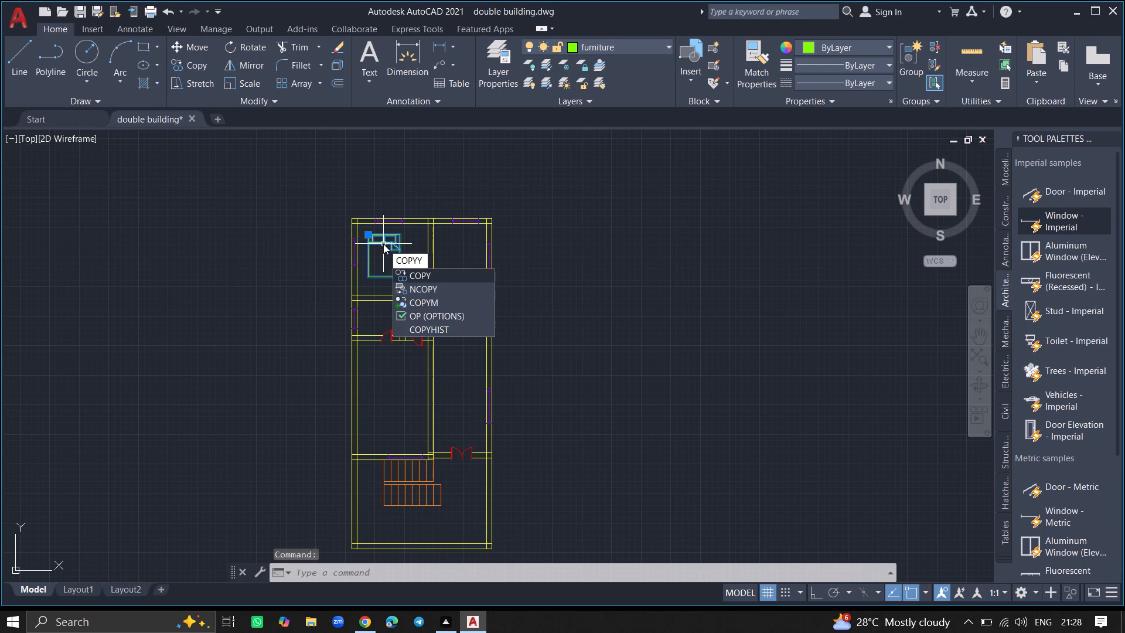
{"action": "key", "text": "BackSpace"}
{"action": "key", "text": "Return"}
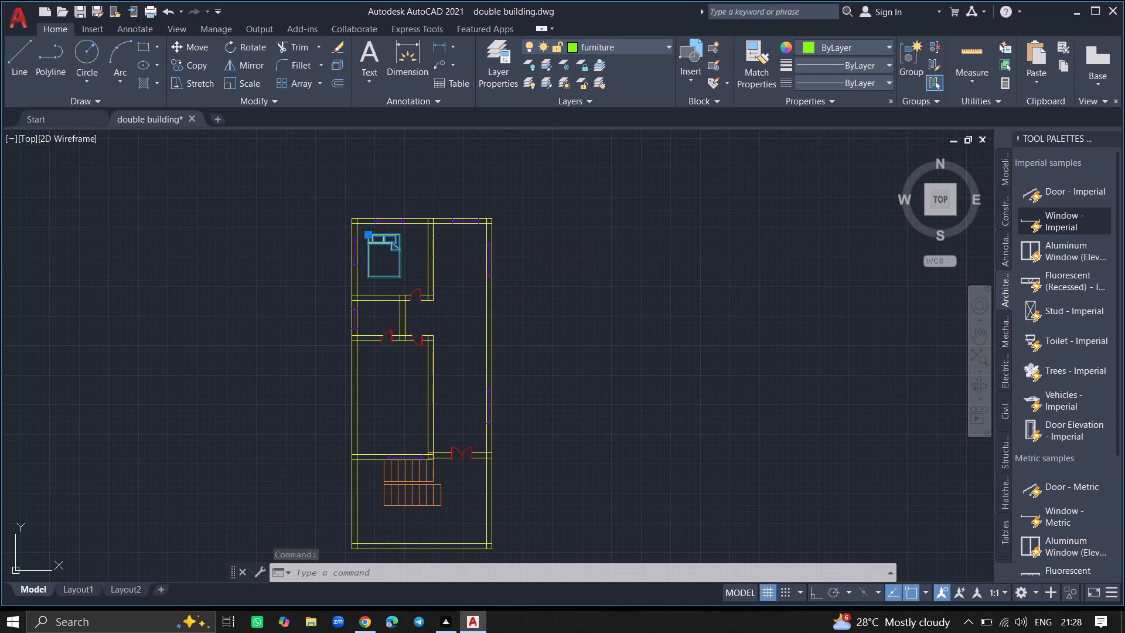
{"action": "left_click", "coordinate": [383, 244]}
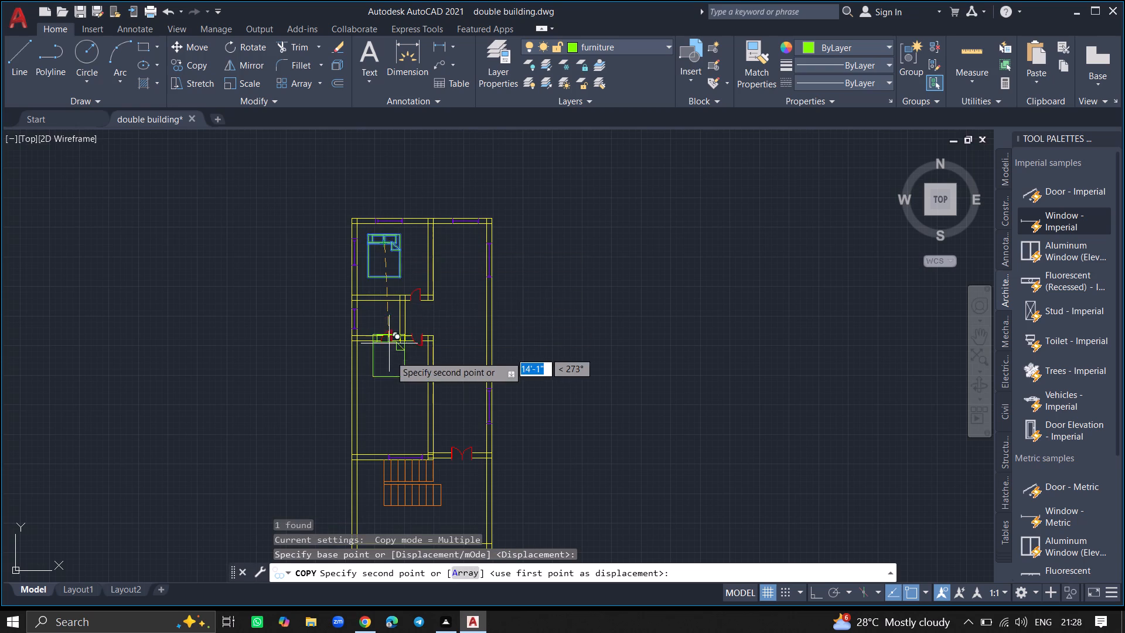
{"action": "left_click", "coordinate": [390, 407]}
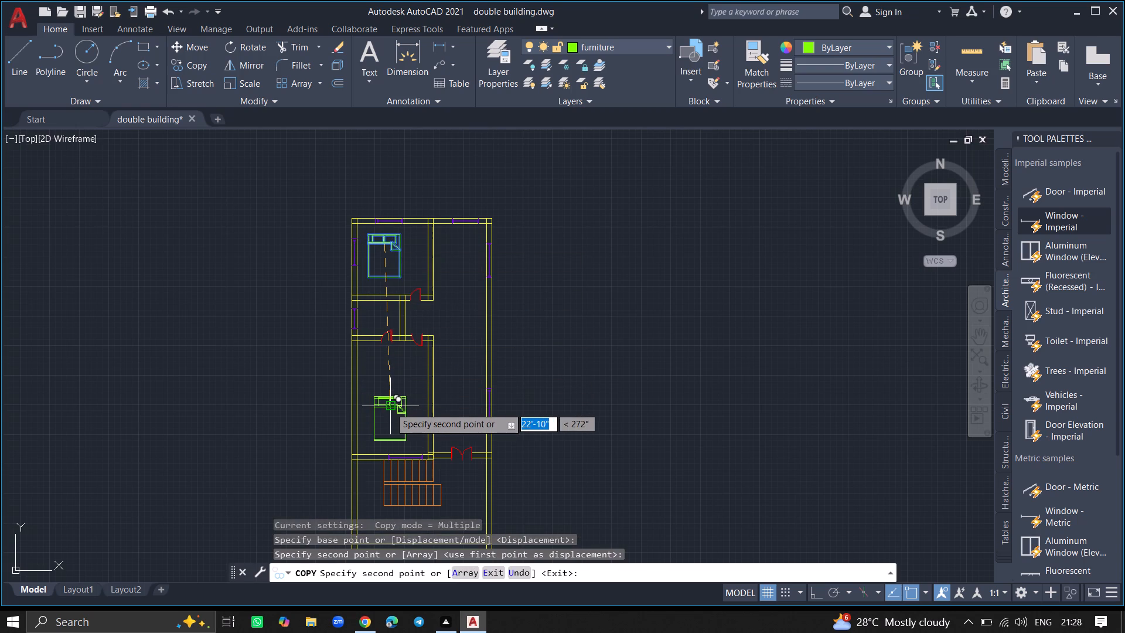
{"action": "key", "text": "Escape"}
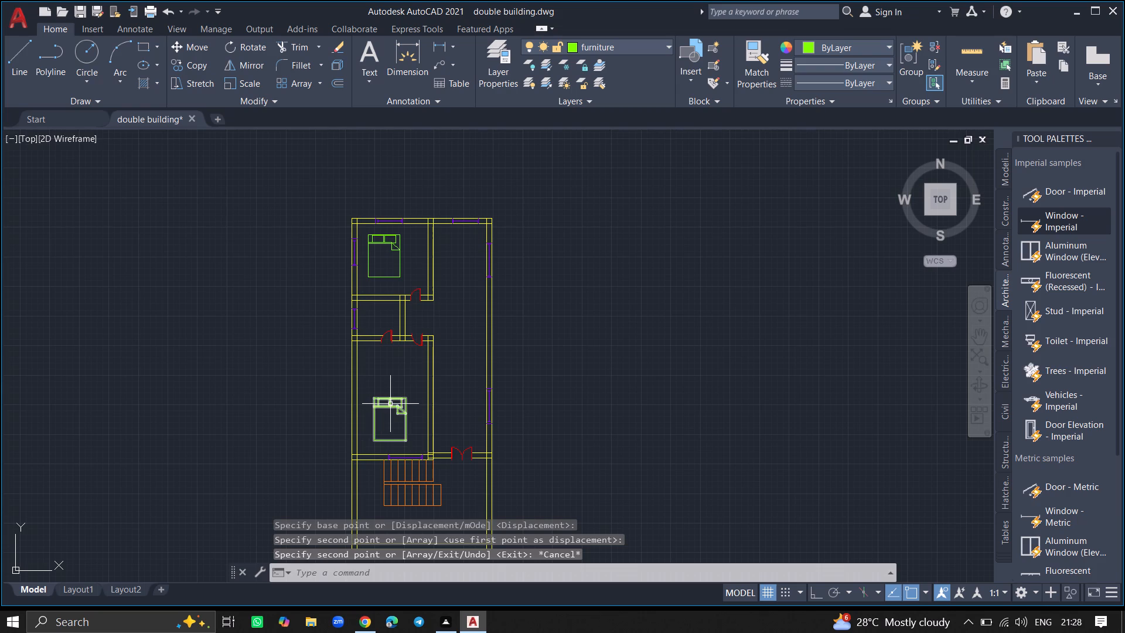
Rotate the copied bed 180 degrees with Ortho on so its pillows face the staircase side.
{"action": "left_click", "coordinate": [390, 404]}
{"action": "type", "text": "ROTATE"}
{"action": "key", "text": "Return"}
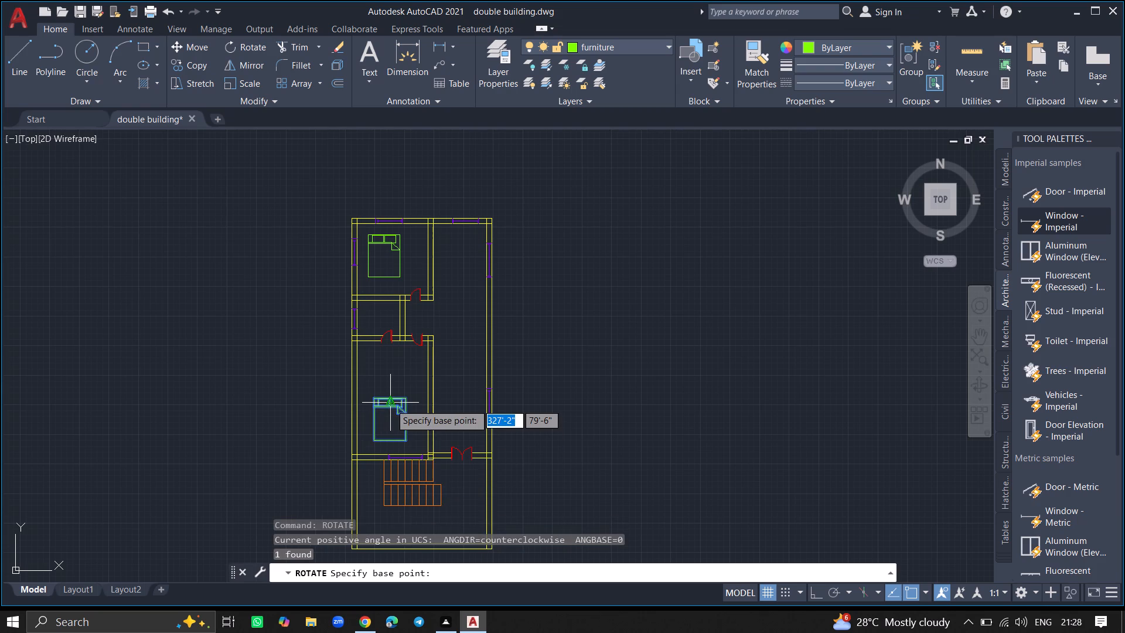
{"action": "scroll", "coordinate": [390, 404], "scroll_direction": "up", "scroll_amount": 3, "text": "ctrl"}
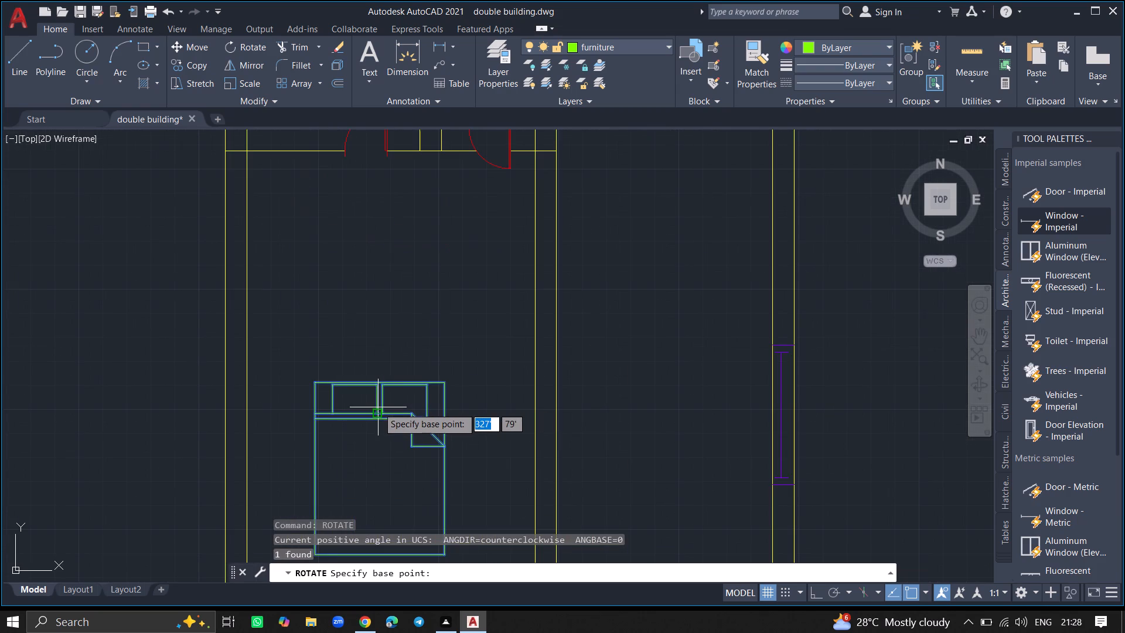
{"action": "key", "text": "F8"}
{"action": "left_click", "coordinate": [378, 407]}
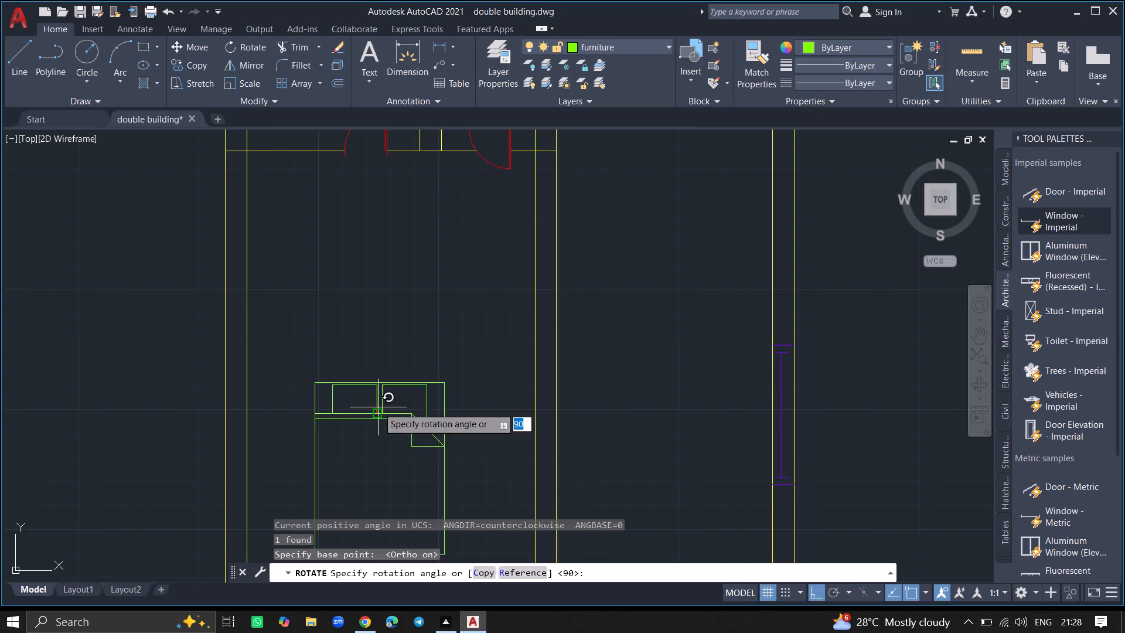
{"action": "left_click", "coordinate": [285, 378]}
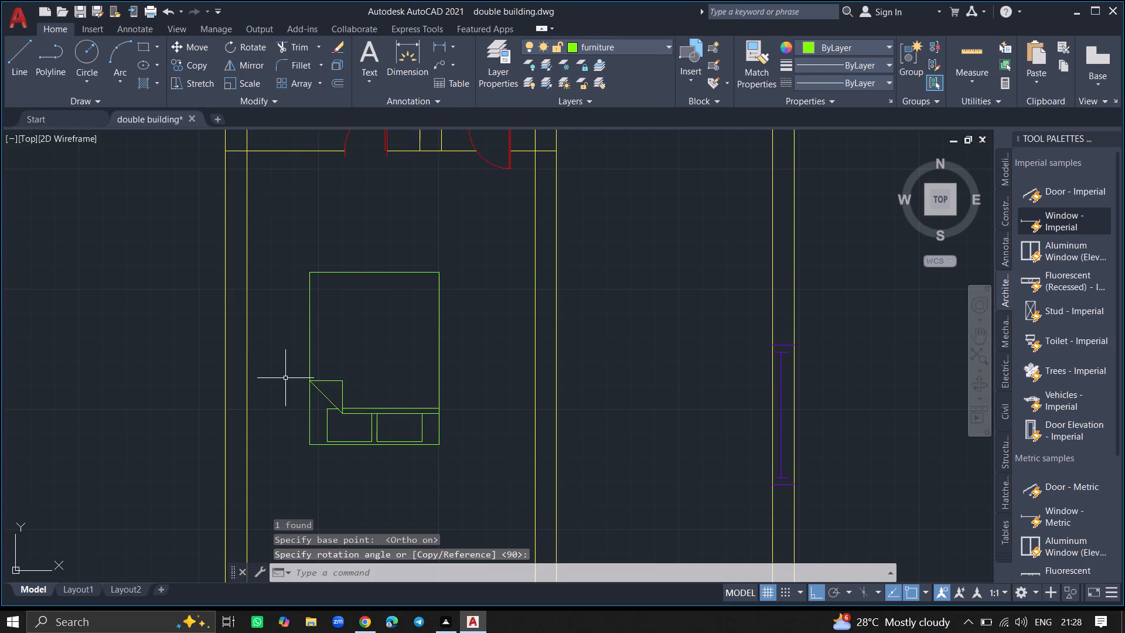
Move the rotated bed about 4'-8" straight down, closer to the lower bedroom's bottom wall.
{"action": "left_click", "coordinate": [310, 377]}
{"action": "type", "text": "MO"}
{"action": "type", "text": "VE"}
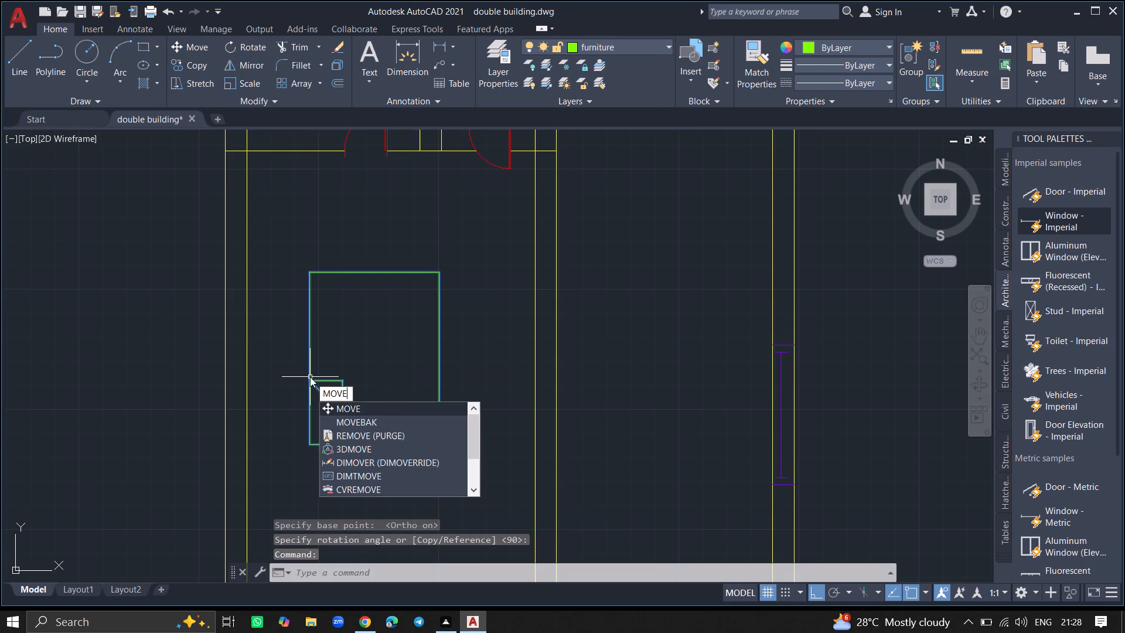
{"action": "key", "text": "Return"}
{"action": "left_click", "coordinate": [310, 377]}
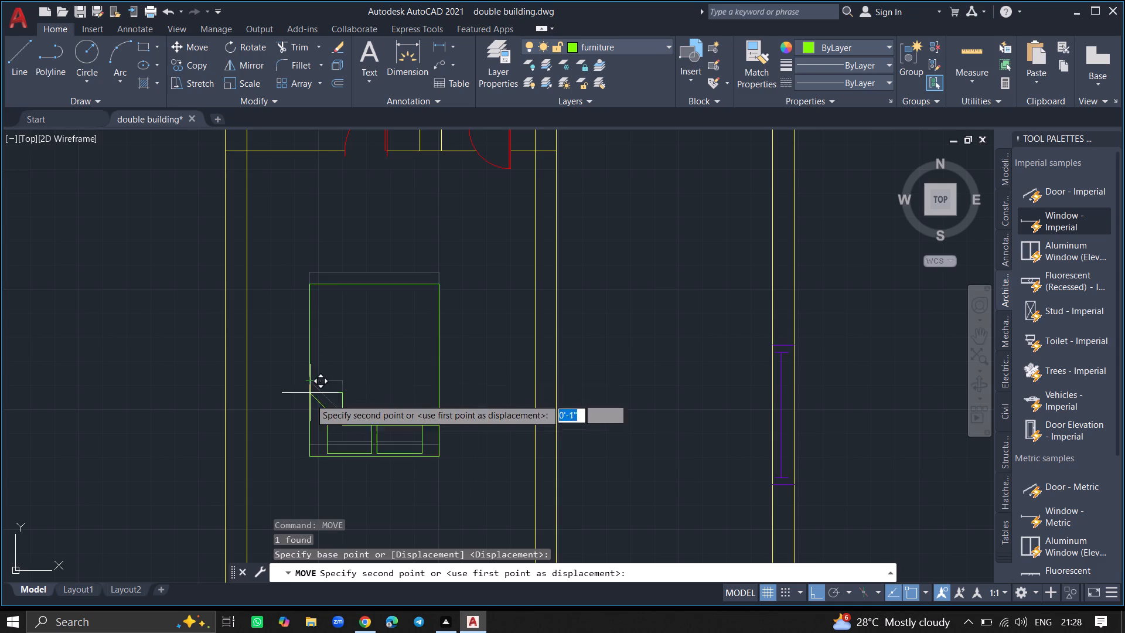
{"action": "scroll", "coordinate": [310, 430], "scroll_direction": "down", "scroll_amount": 4, "text": "ctrl"}
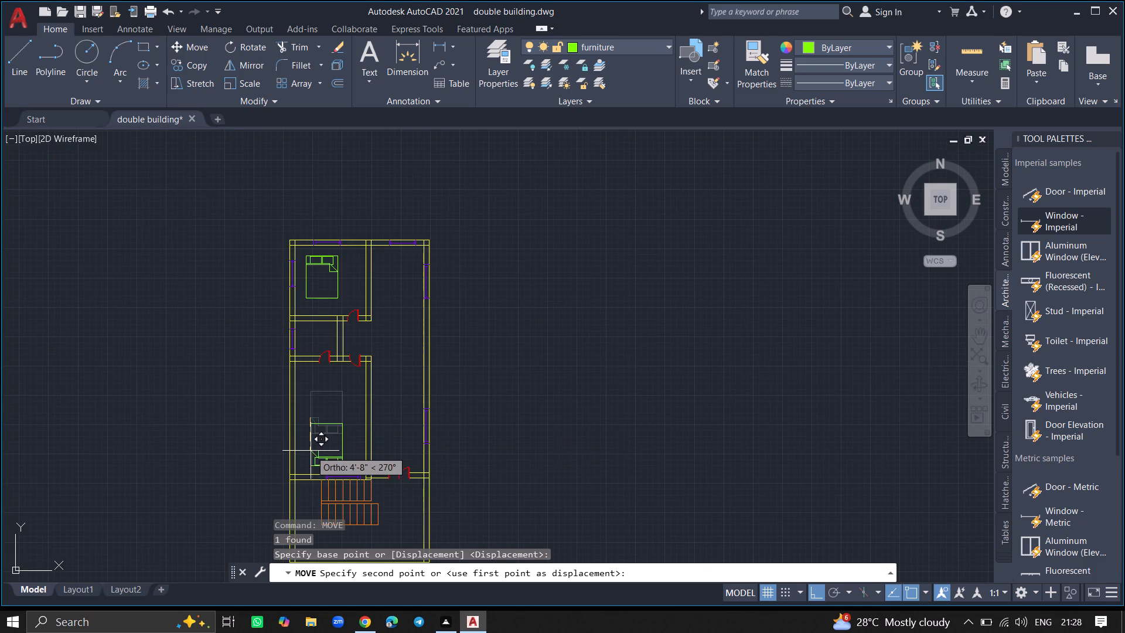
{"action": "scroll", "coordinate": [311, 451], "scroll_direction": "up", "scroll_amount": 4, "text": "ctrl"}
{"action": "left_click", "coordinate": [311, 451]}
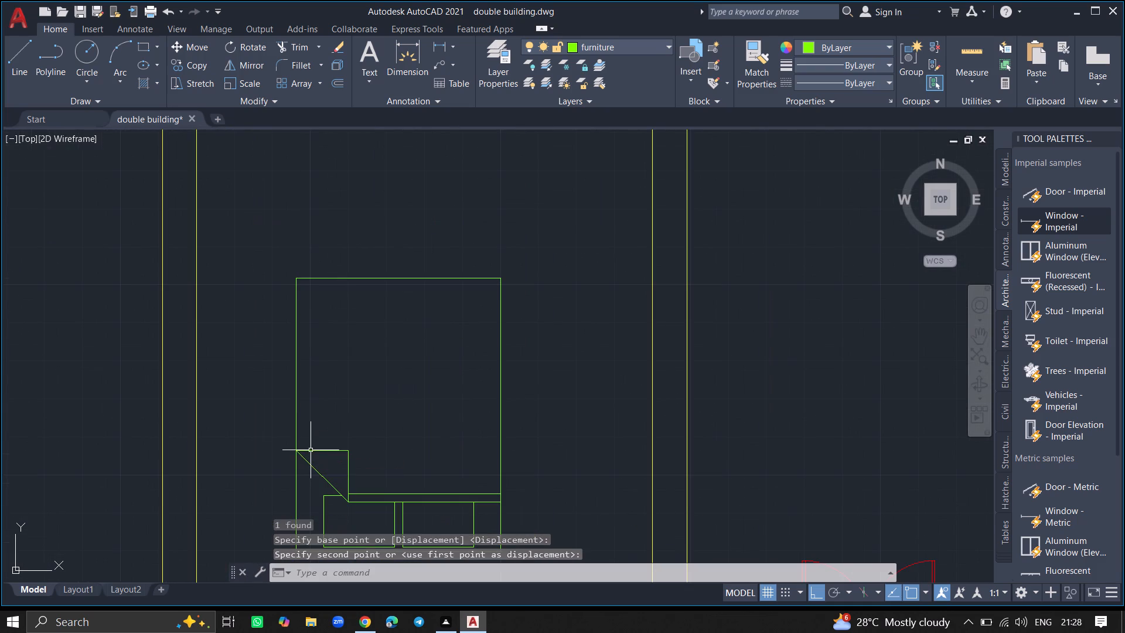
{"action": "scroll", "coordinate": [321, 402], "scroll_direction": "down", "scroll_amount": 2, "text": "ctrl"}
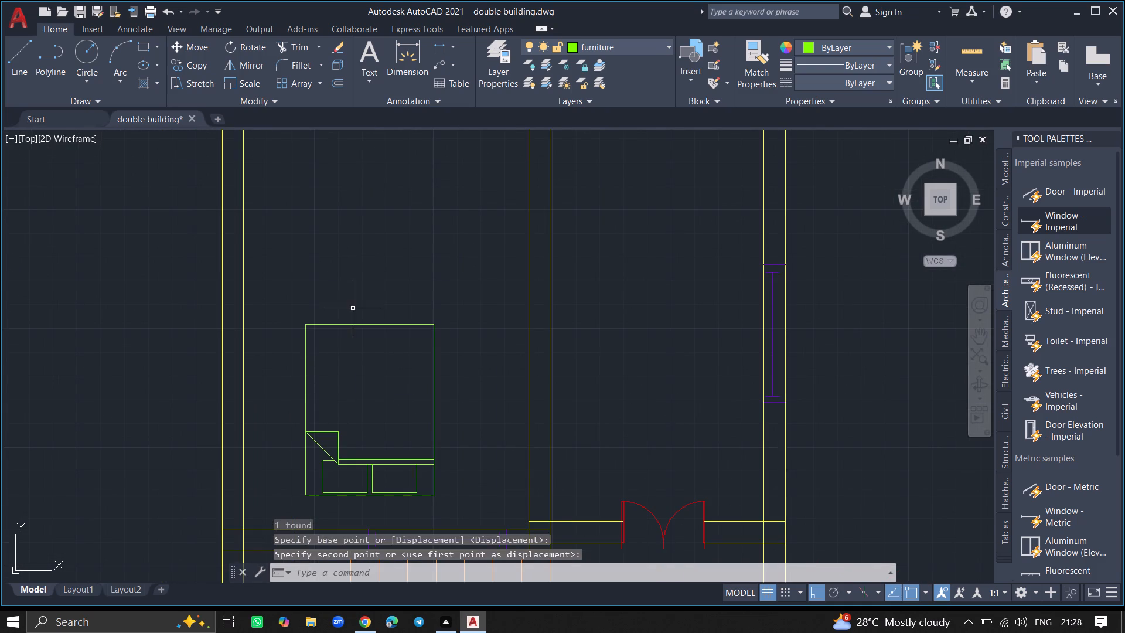
Move the lower bedroom's bed about 2'-3" straight right, toward the wall on the corridor side.
{"action": "scroll", "coordinate": [353, 302], "scroll_direction": "down", "scroll_amount": 3, "text": "ctrl"}
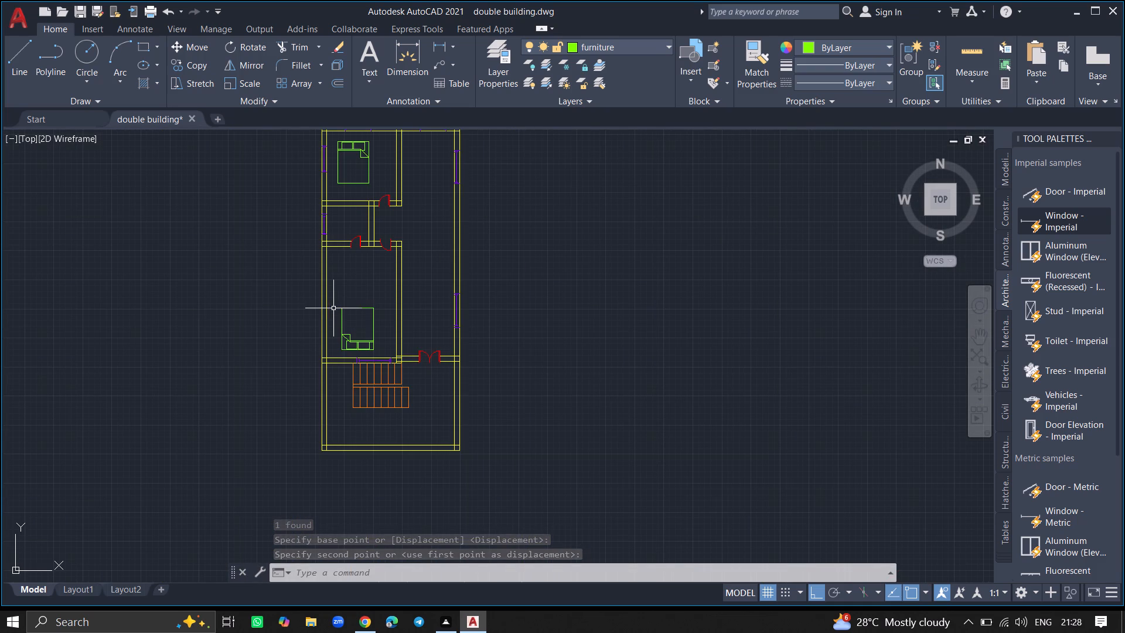
{"action": "left_click", "coordinate": [343, 312]}
{"action": "type", "text": "MO"}
{"action": "type", "text": "VE"}
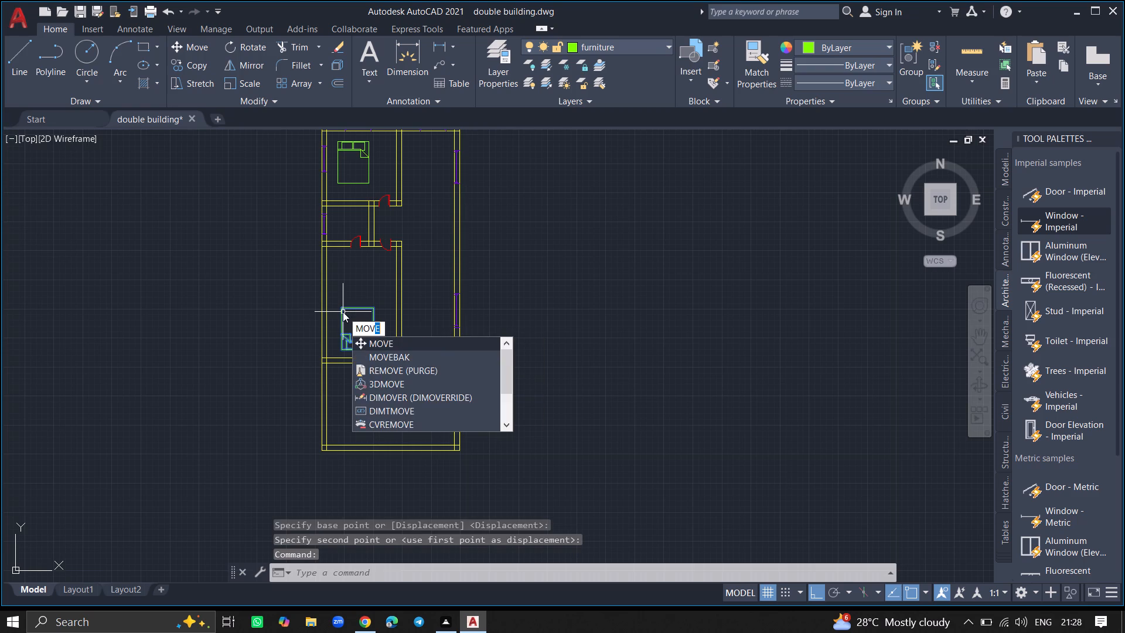
{"action": "key", "text": "Return"}
{"action": "scroll", "coordinate": [343, 312], "scroll_direction": "up", "scroll_amount": 1, "text": "ctrl"}
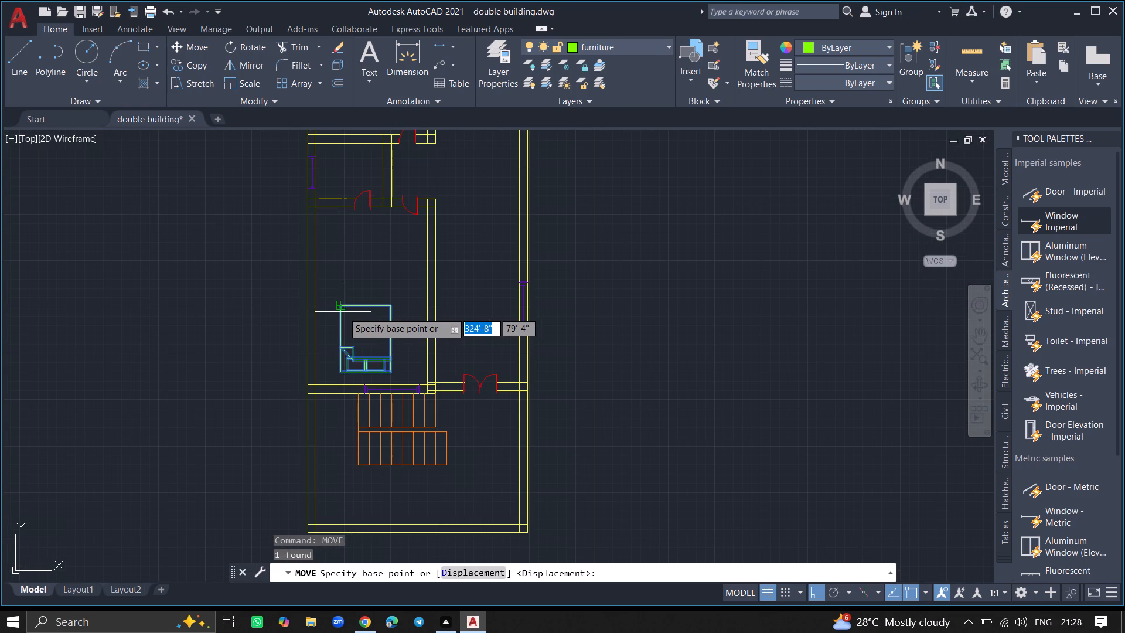
{"action": "left_click", "coordinate": [342, 307]}
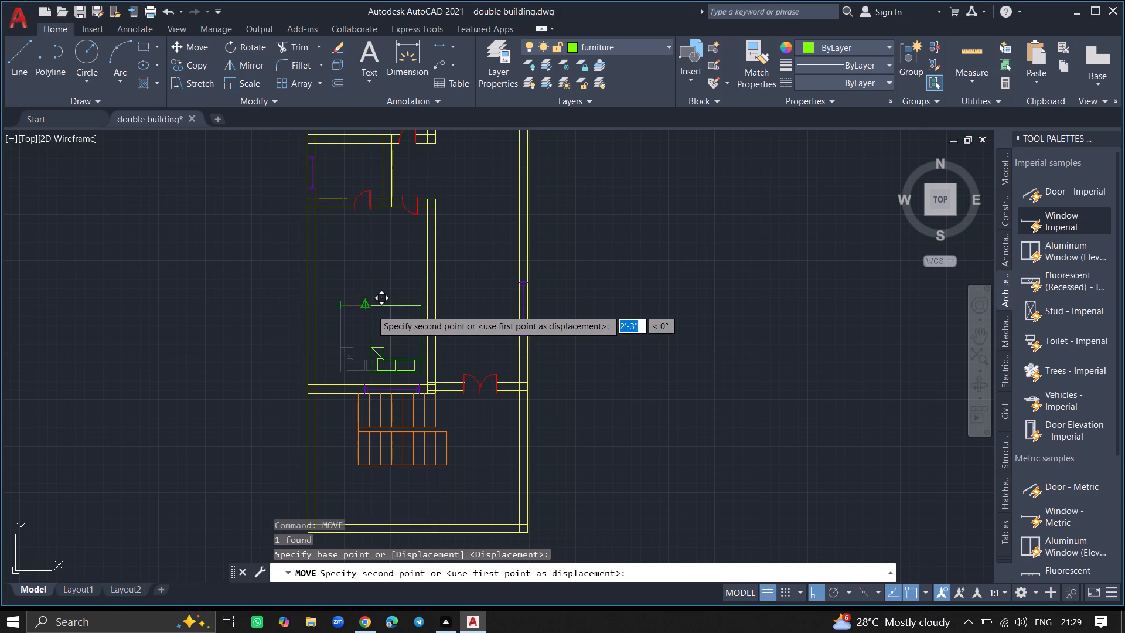
{"action": "left_click", "coordinate": [371, 309]}
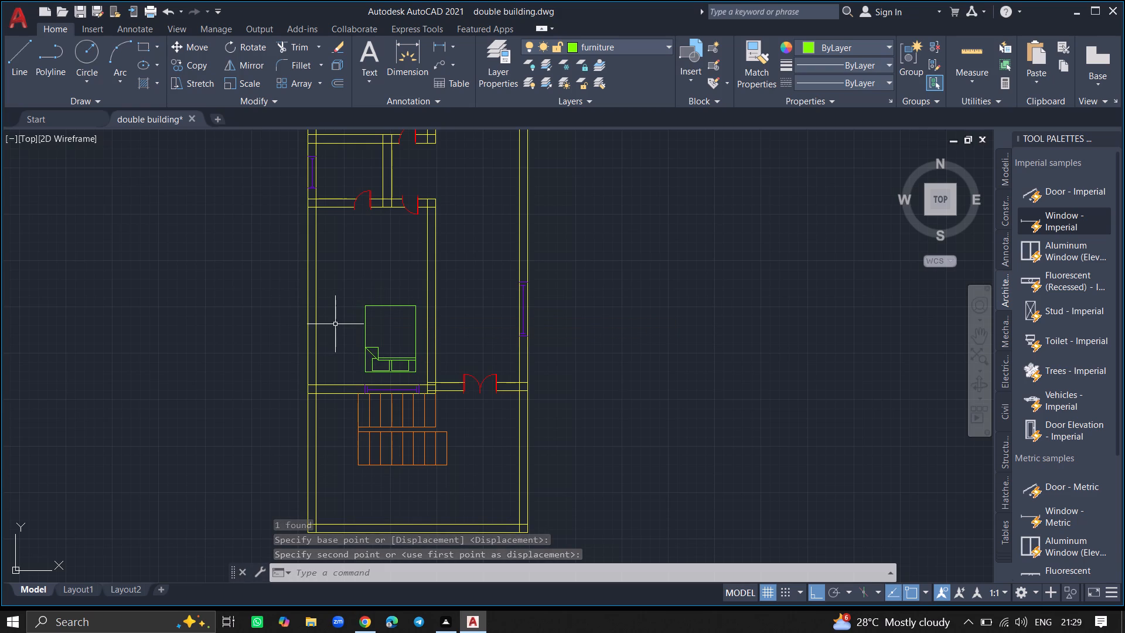
Draw a narrow wardrobe rectangle about 1'-6" by 7'-6" between the lower bedroom's left wall and the bed.
{"action": "type", "text": "REC"}
{"action": "key", "text": "Return"}
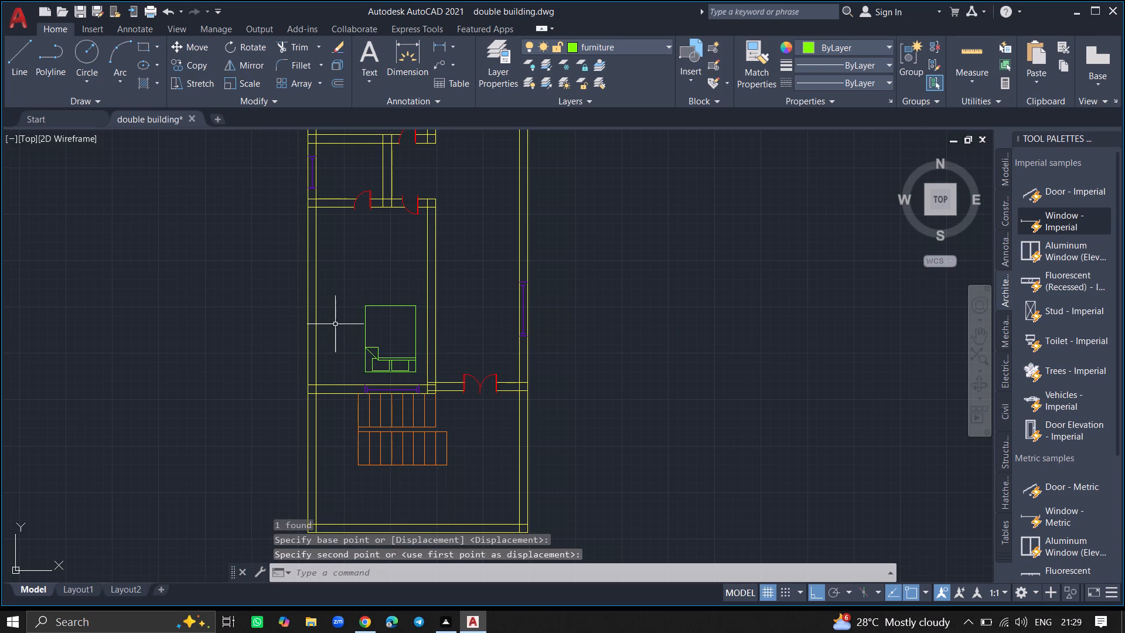
{"action": "scroll", "coordinate": [335, 324], "scroll_direction": "up", "scroll_amount": 2, "text": "ctrl"}
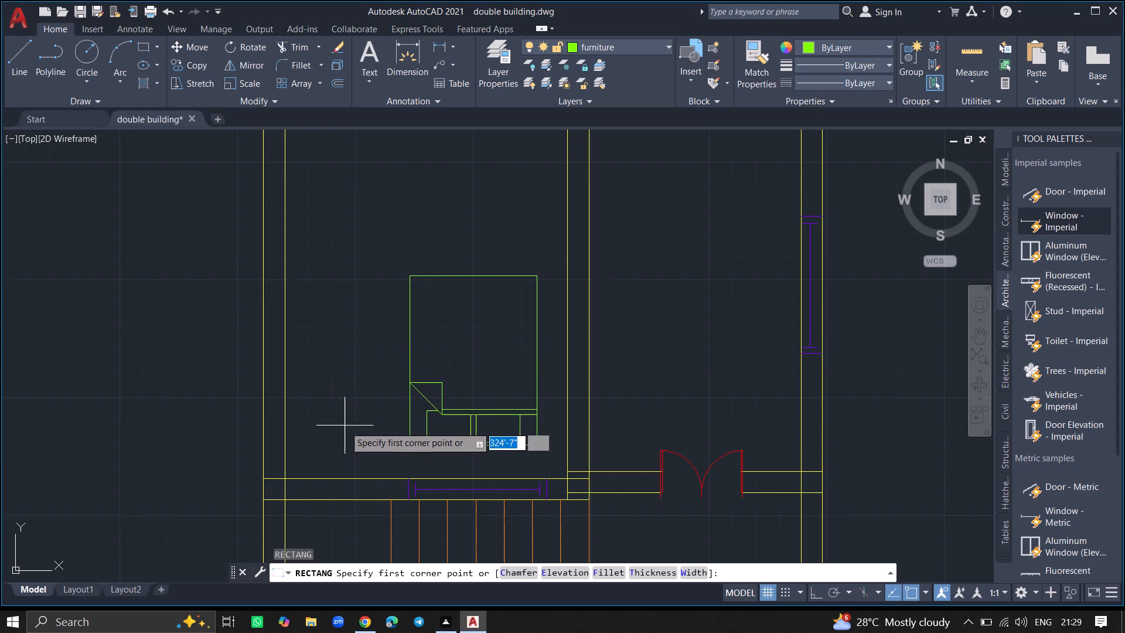
{"action": "left_click", "coordinate": [342, 458]}
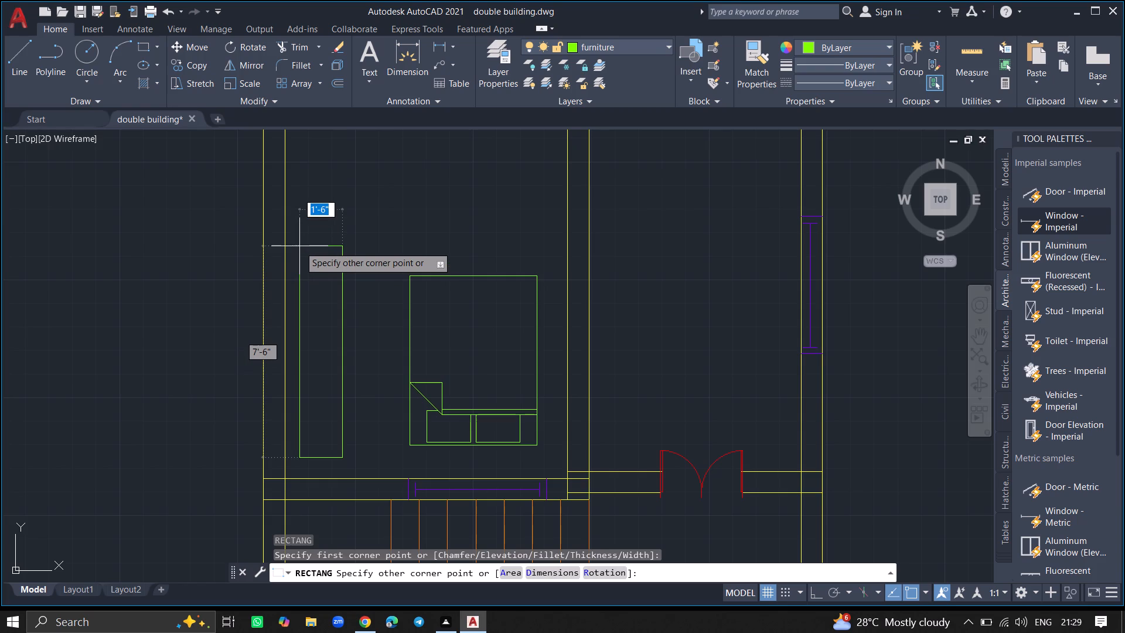
{"action": "left_click", "coordinate": [299, 246]}
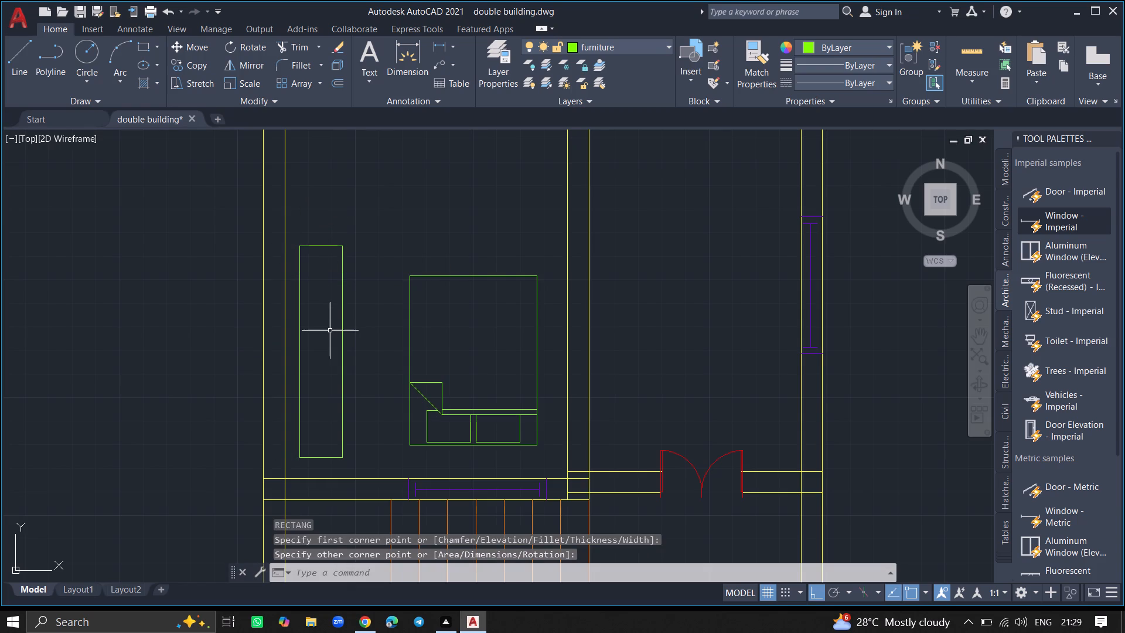
Explode the wardrobe rectangle into separate lines.
{"action": "left_click", "coordinate": [341, 328]}
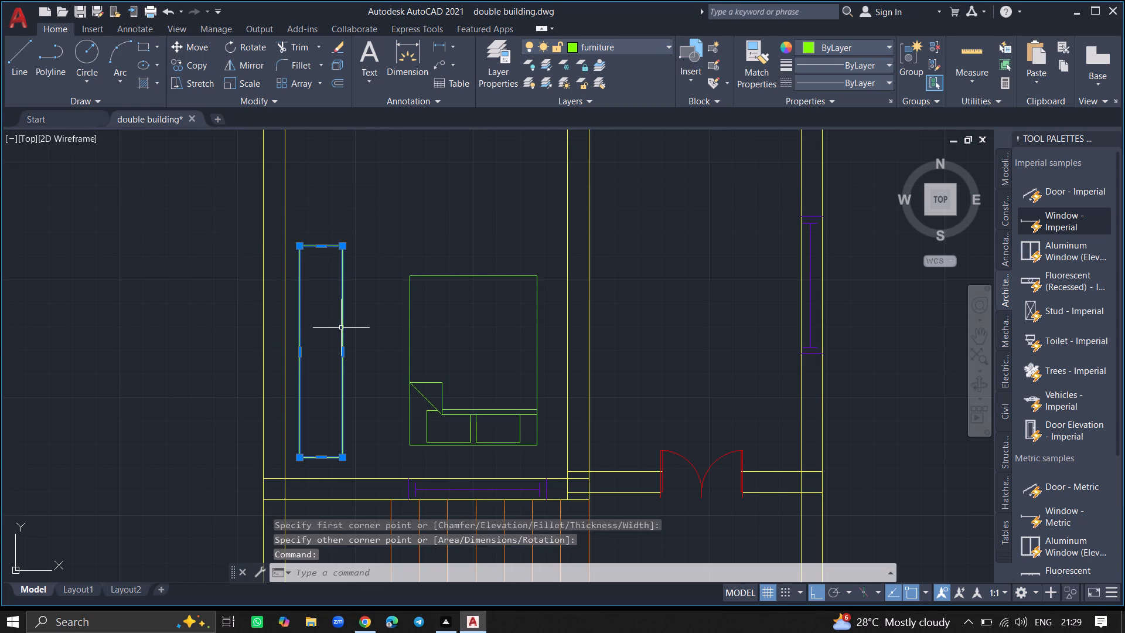
{"action": "type", "text": "EXPL"}
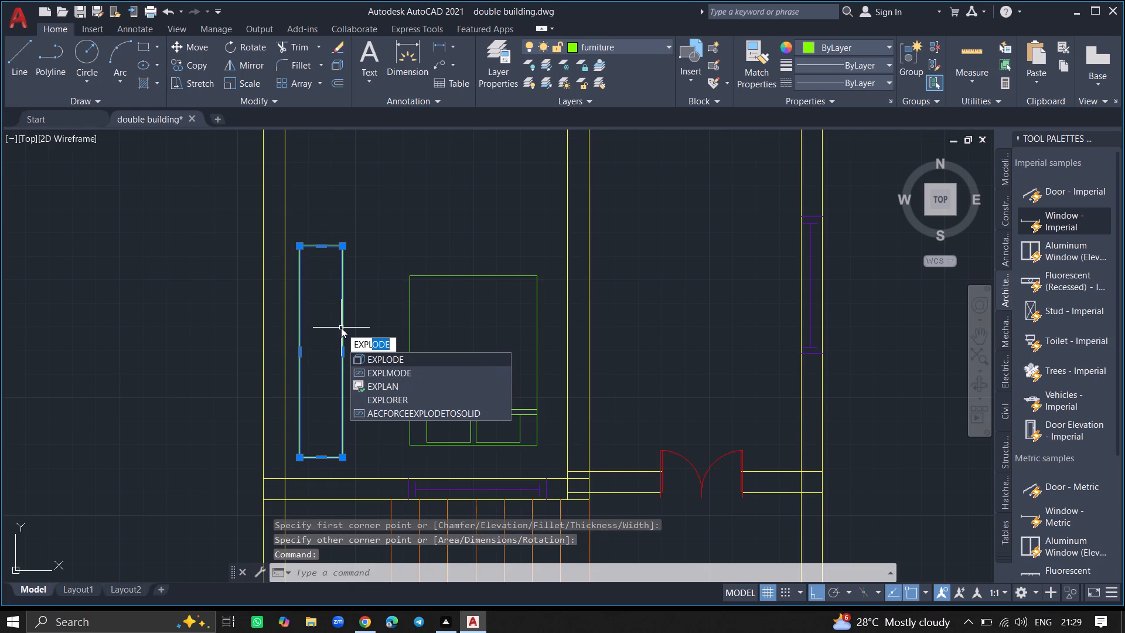
{"action": "left_click", "coordinate": [378, 356]}
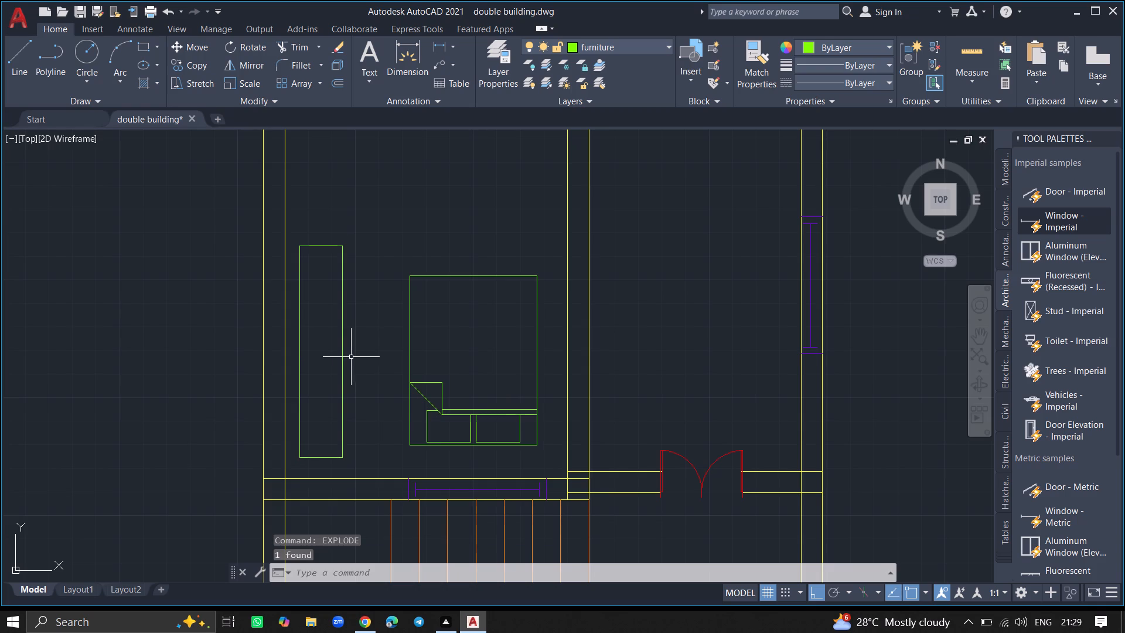
{"action": "left_click", "coordinate": [340, 357]}
{"action": "key", "text": "Escape"}
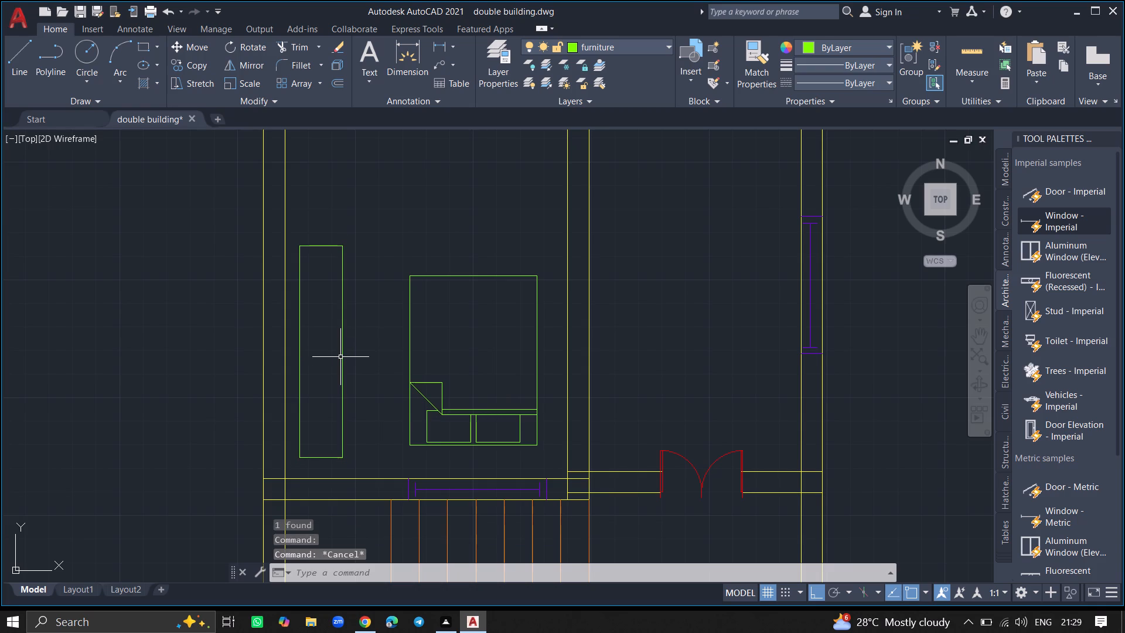
Copy the wardrobe's bottom edge upward as a fitted array of 5 items spanning about 6'-5" to form its compartments.
{"action": "left_click", "coordinate": [321, 457]}
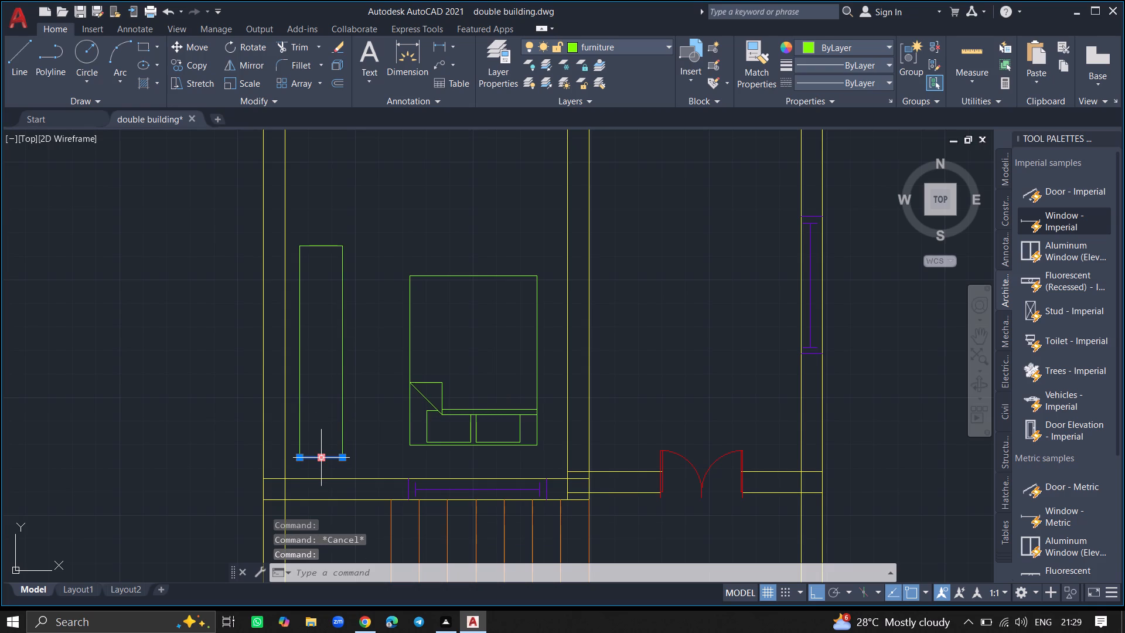
{"action": "type", "text": "COP"}
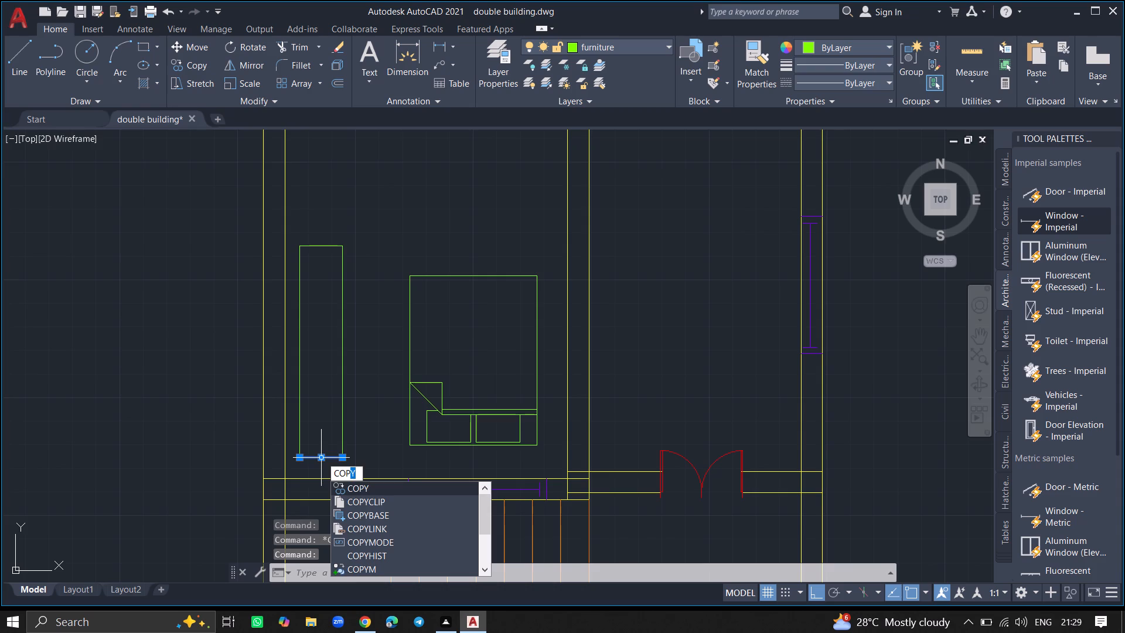
{"action": "left_click", "coordinate": [354, 486]}
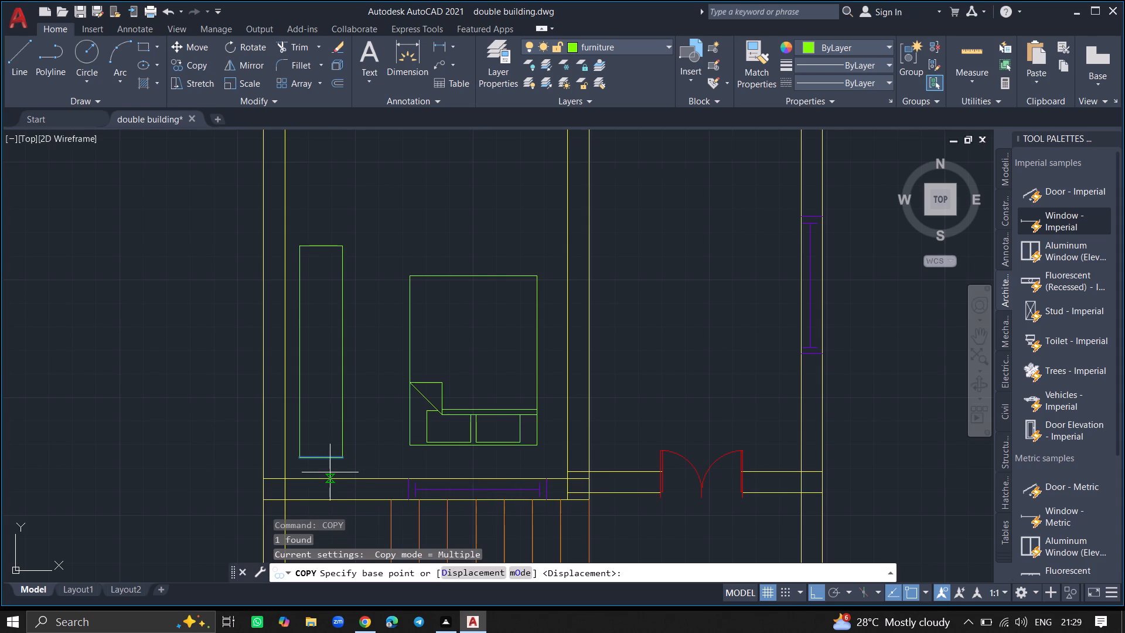
{"action": "left_click", "coordinate": [323, 457]}
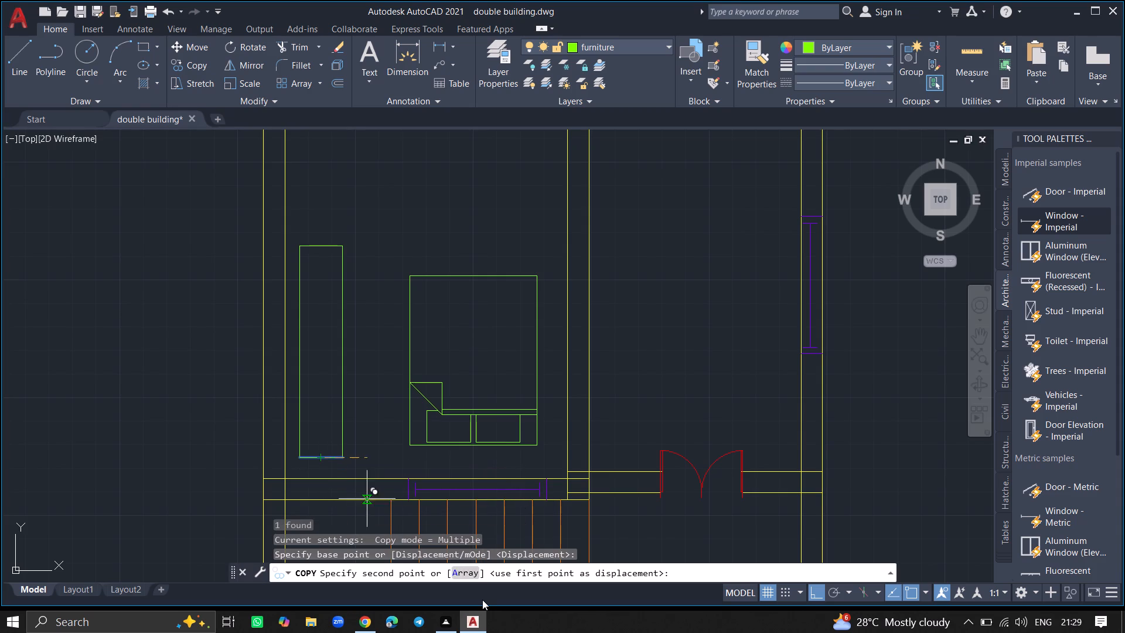
{"action": "left_click", "coordinate": [469, 574]}
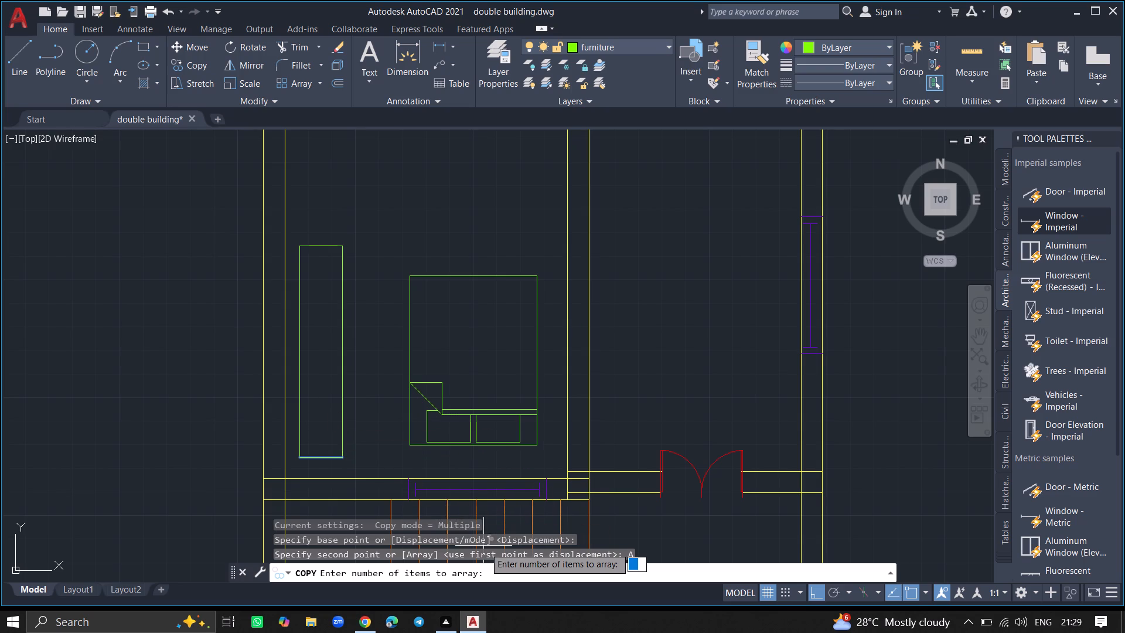
{"action": "key", "text": "5"}
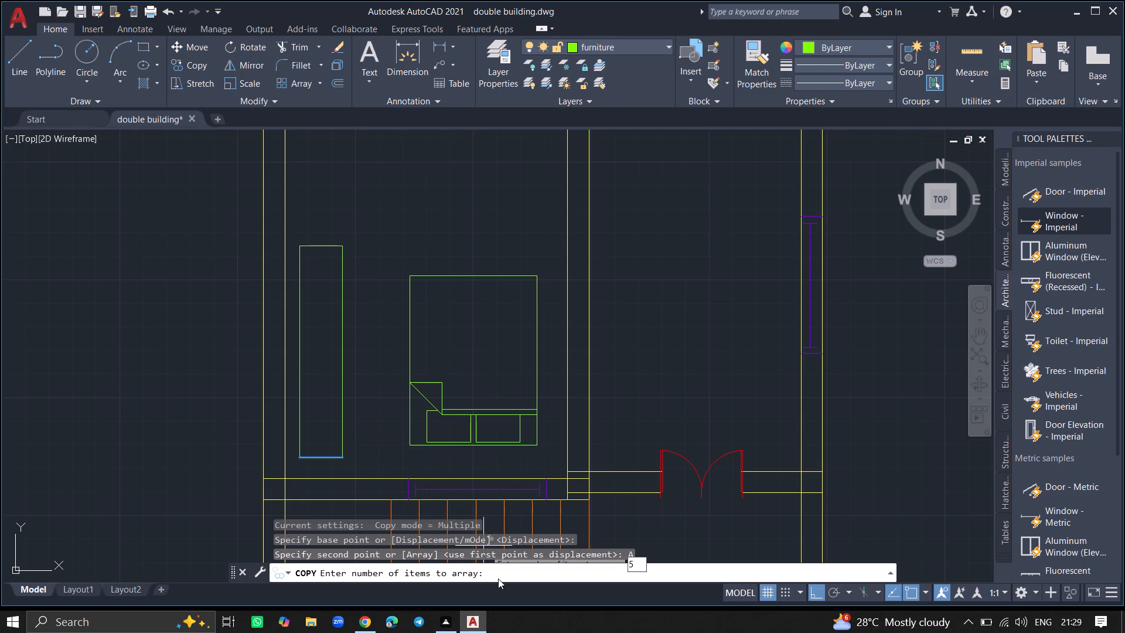
{"action": "key", "text": "Return"}
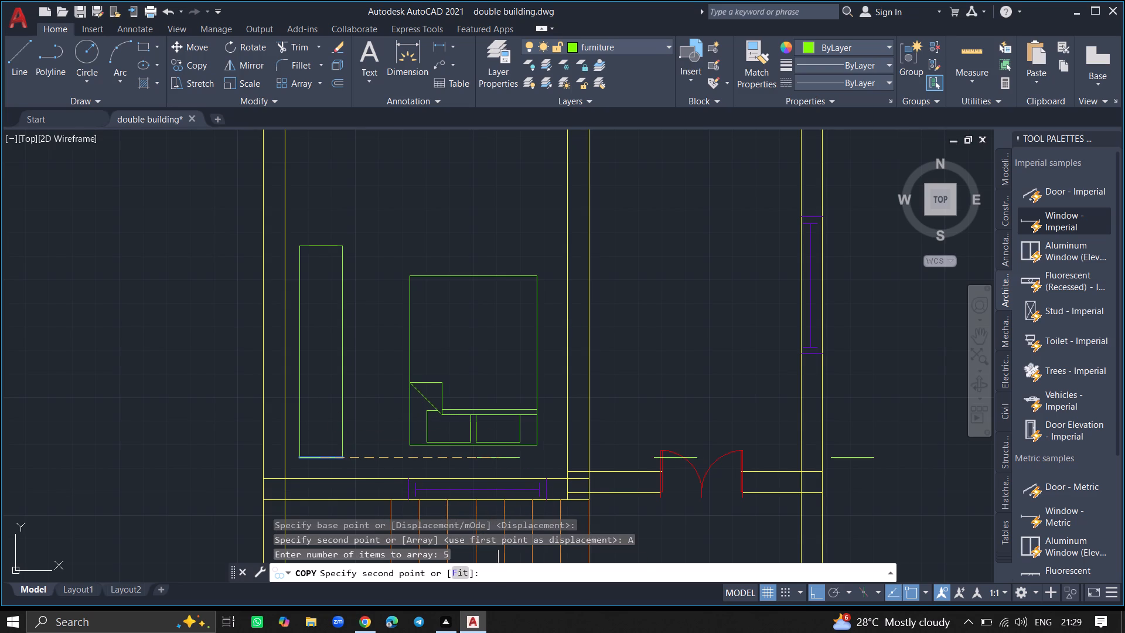
{"action": "left_click", "coordinate": [456, 570]}
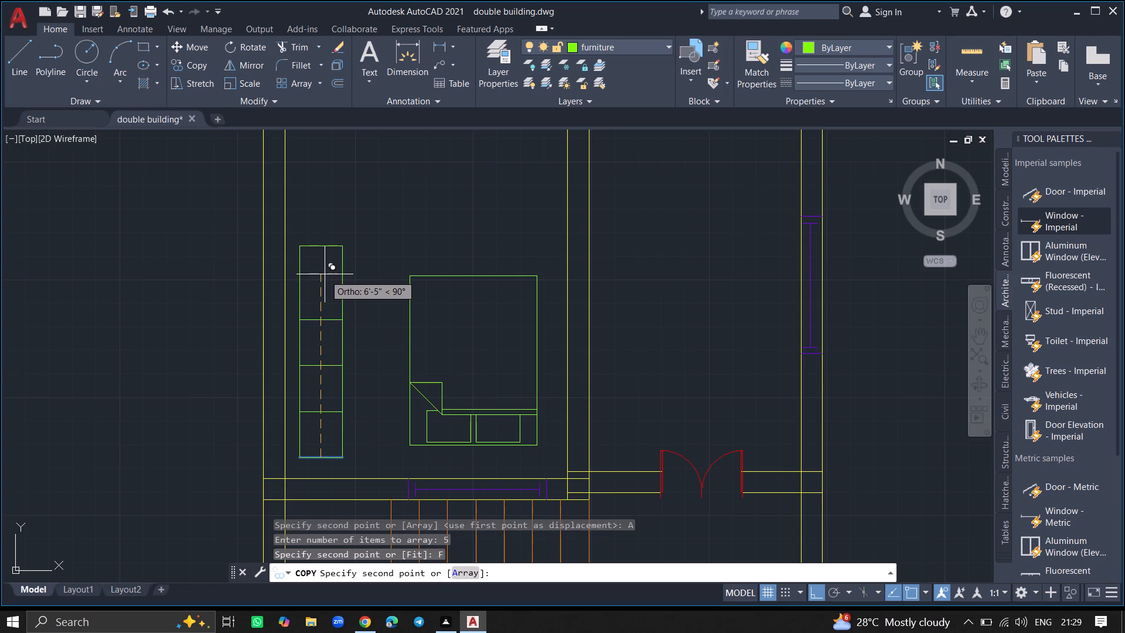
{"action": "scroll", "coordinate": [325, 276], "scroll_direction": "up", "scroll_amount": 1, "text": "ctrl"}
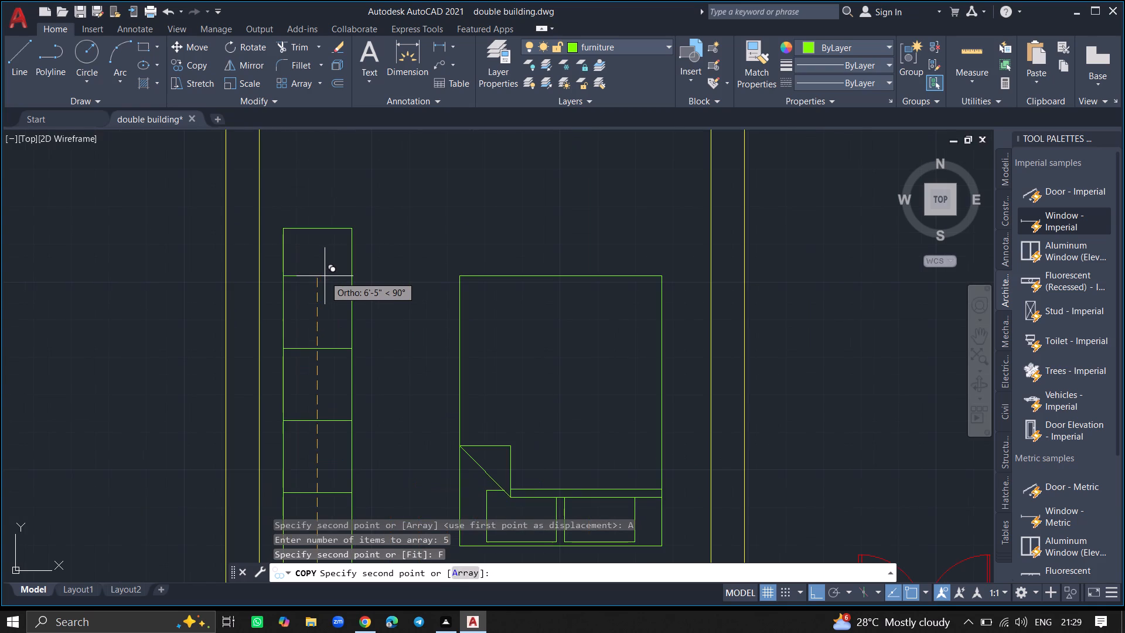
{"action": "left_click", "coordinate": [325, 276]}
{"action": "key", "text": "Return"}
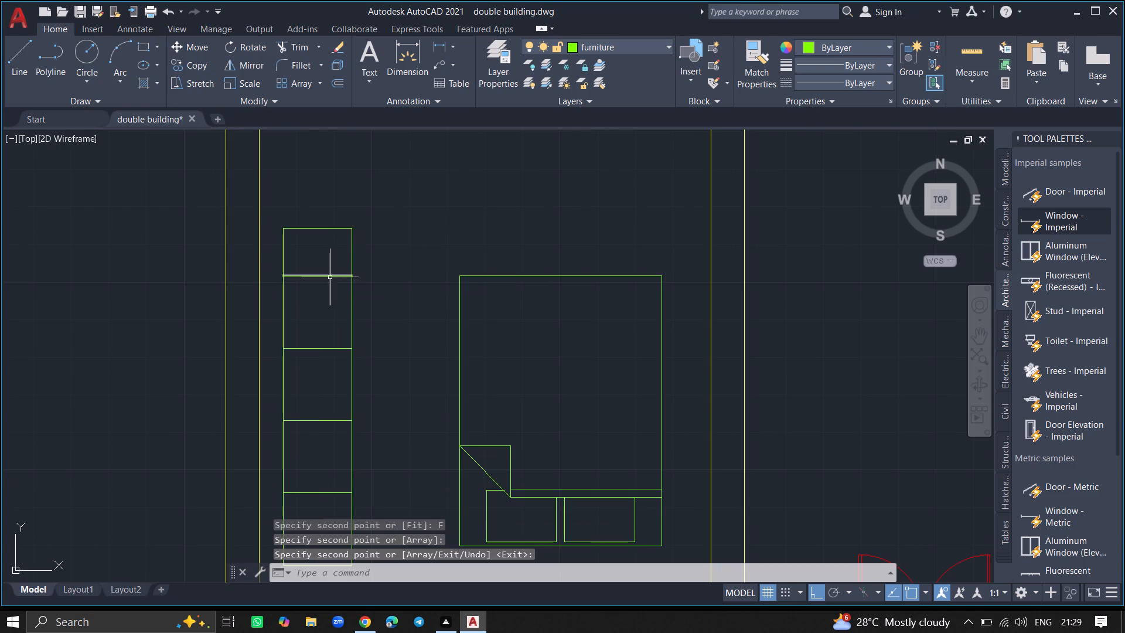
Insert the Sofa - Roundback 7 ft. block from the DesignCenter's Home - Space Planner blocks into the drawing.
{"action": "scroll", "coordinate": [379, 325], "scroll_direction": "down", "scroll_amount": 3, "text": "ctrl"}
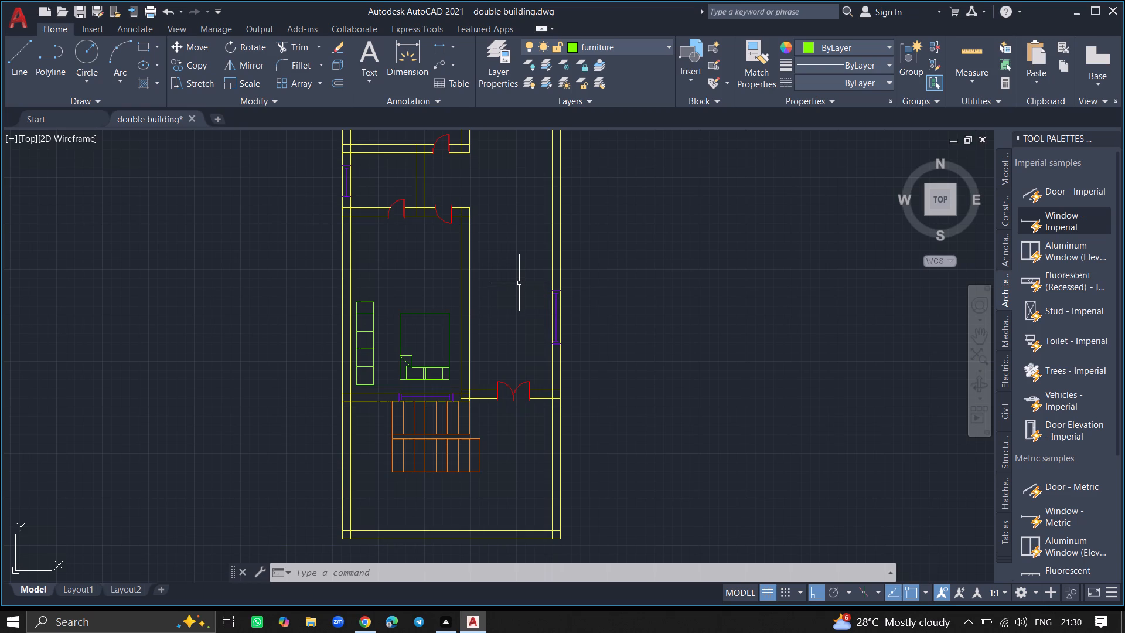
{"action": "key", "text": "ctrl+2"}
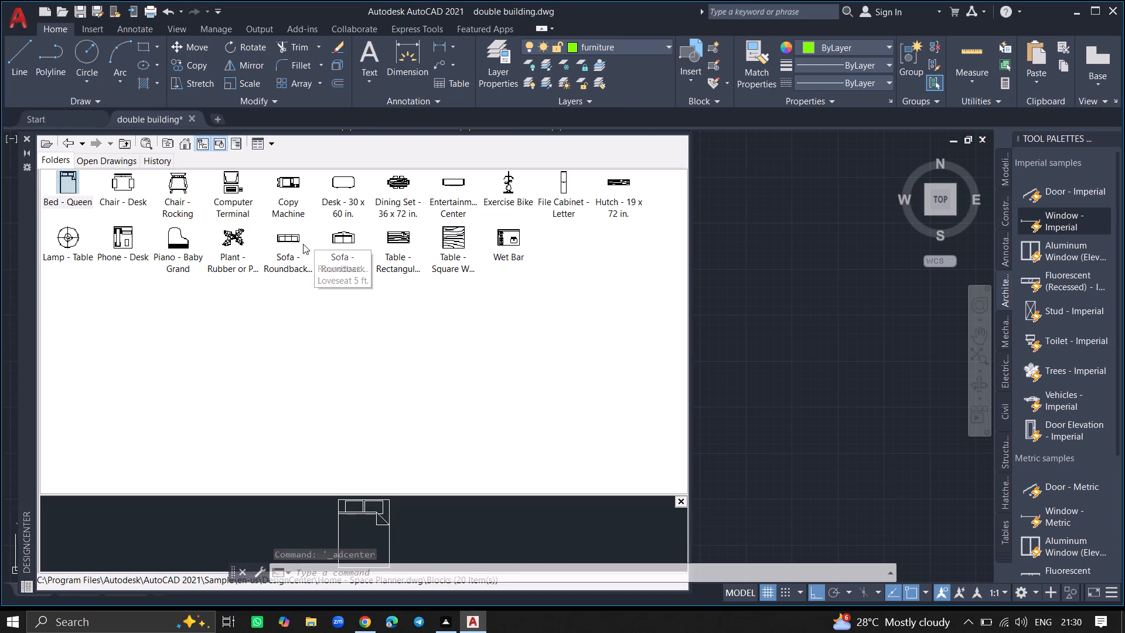
{"action": "left_click", "coordinate": [288, 243]}
{"action": "left_click_drag", "start_coordinate": [288, 243], "coordinate": [660, 283]}
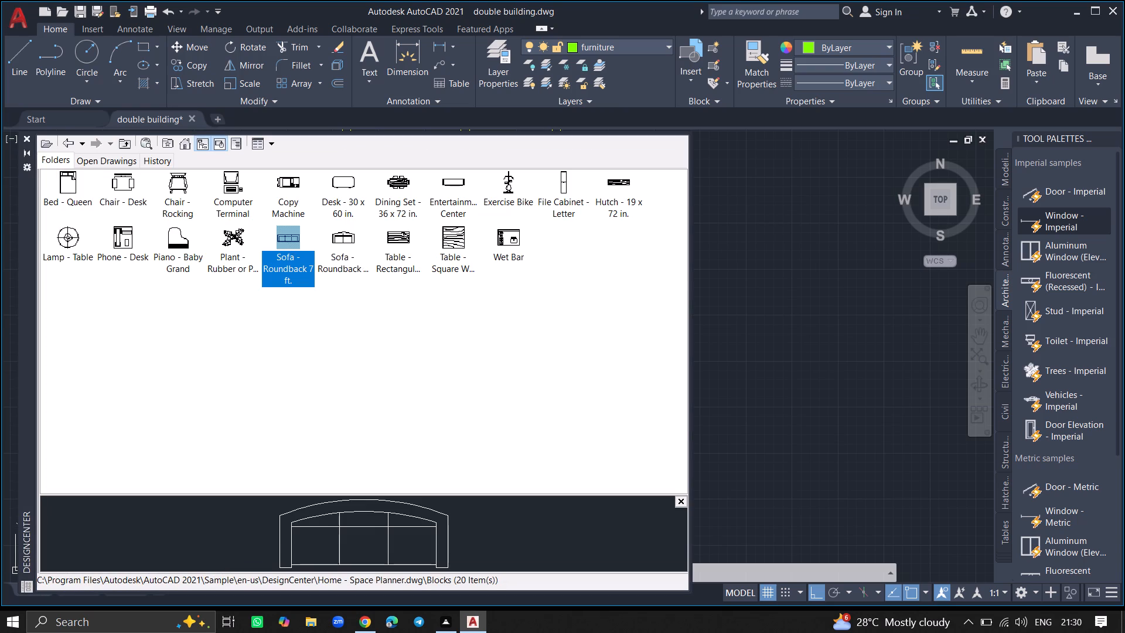
{"action": "left_click_drag", "start_coordinate": [660, 283], "coordinate": [747, 299]}
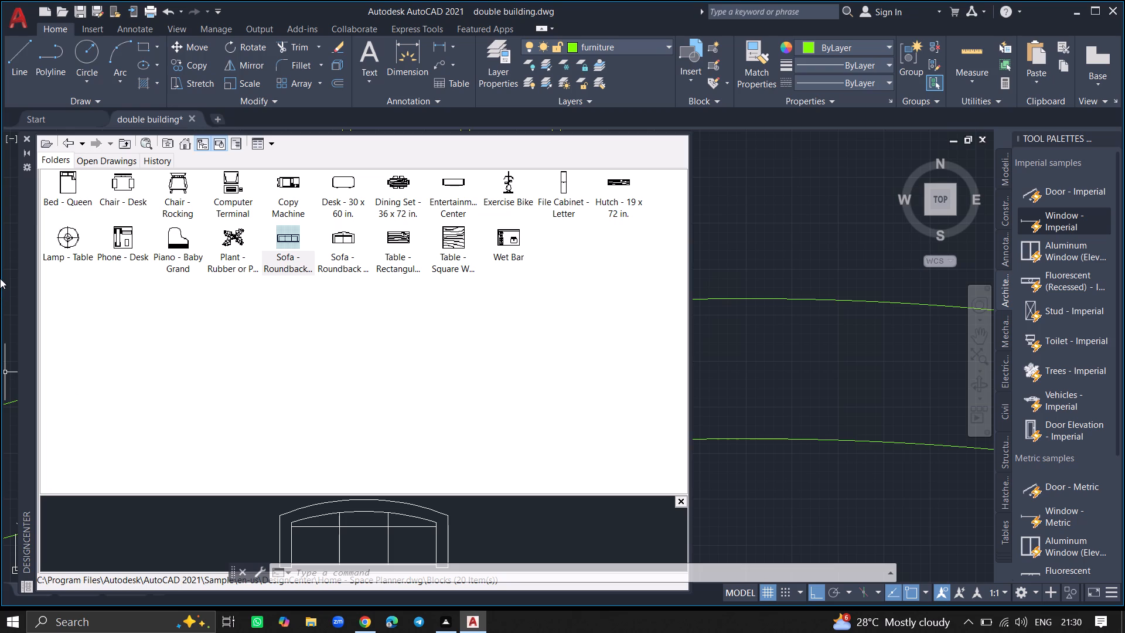
{"action": "left_click", "coordinate": [26, 139]}
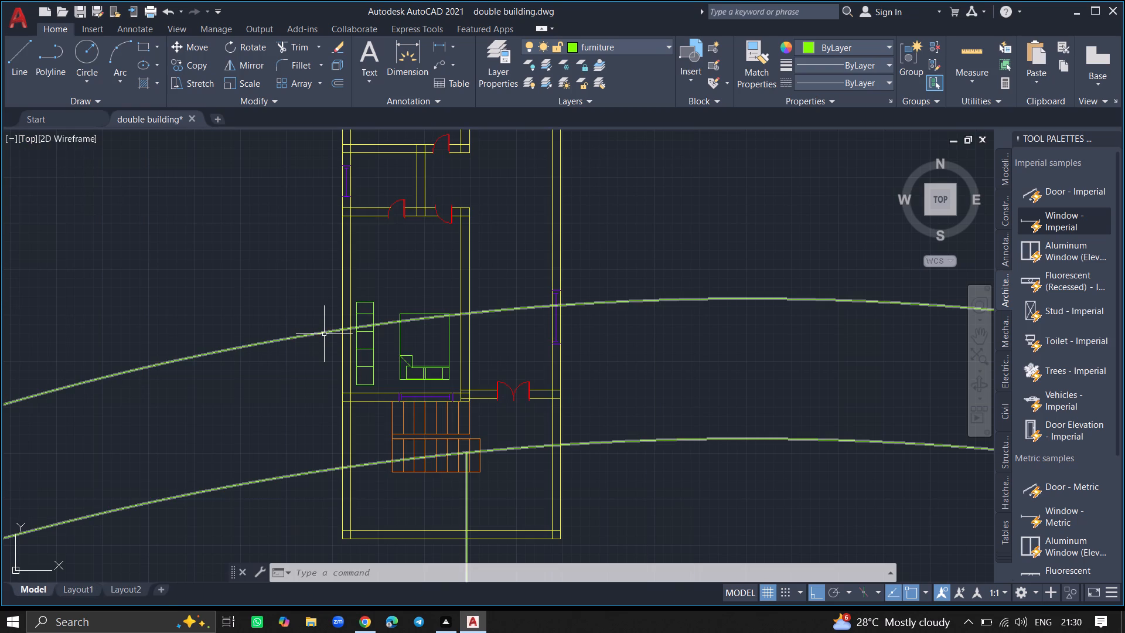
Scale the oversized sofa down freehand from a base point on its curved back, just outside the lower bedroom's left wall.
{"action": "left_click", "coordinate": [324, 334]}
{"action": "type", "text": "SC"}
{"action": "key", "text": "Return"}
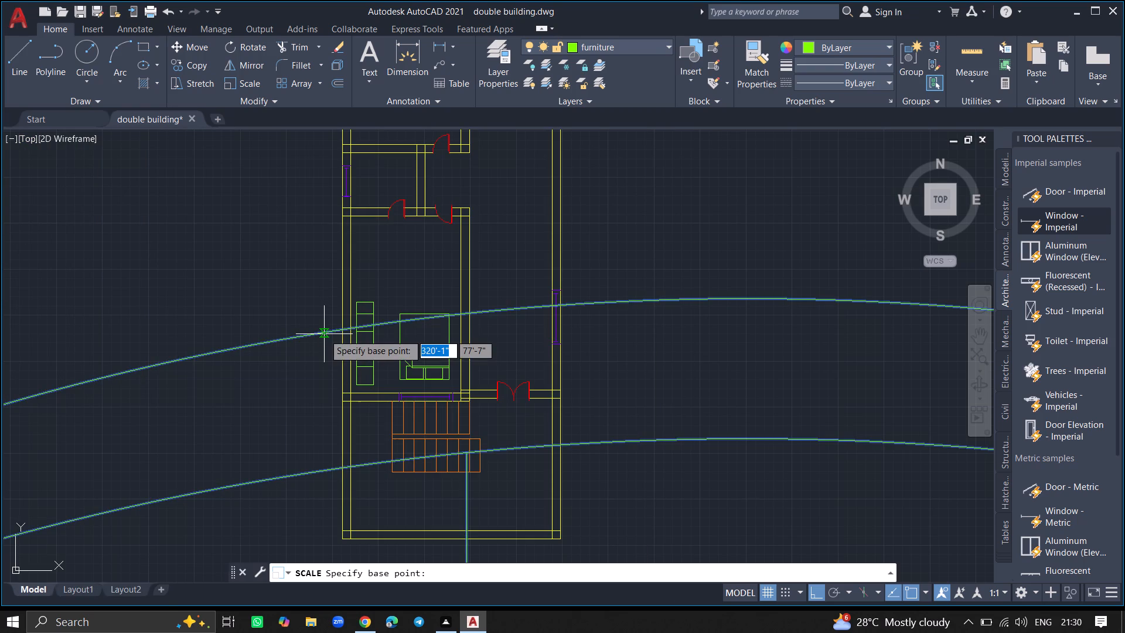
{"action": "left_click", "coordinate": [324, 334]}
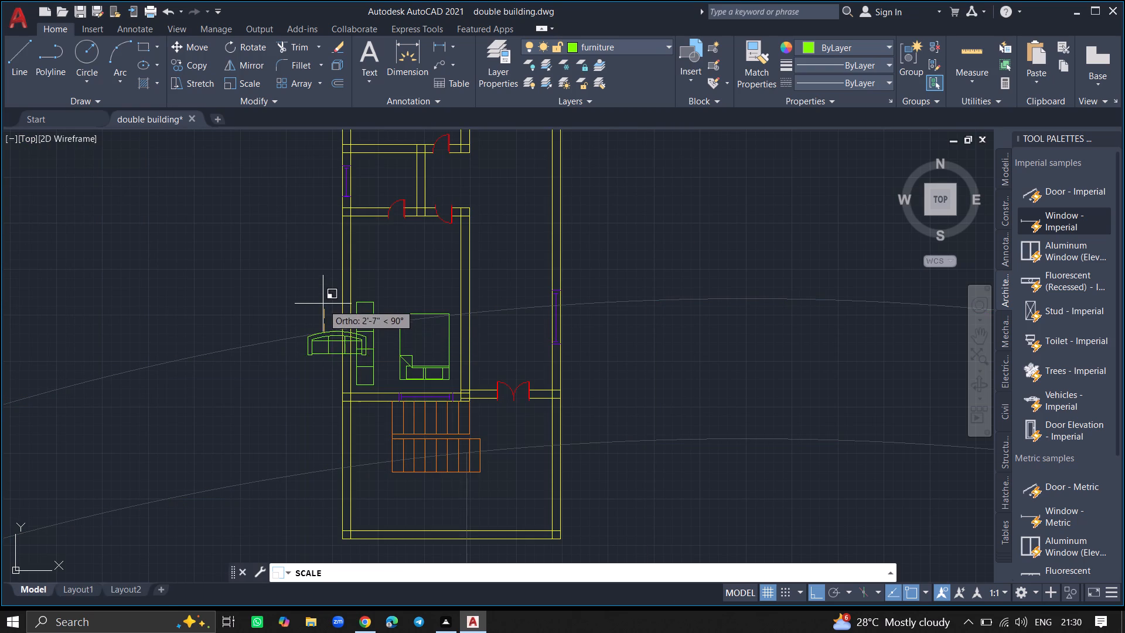
{"action": "left_click", "coordinate": [321, 299]}
Rotate the sofa a quarter turn clockwise with Ortho on so its curved back faces the bedroom's left wall.
{"action": "left_click", "coordinate": [330, 341]}
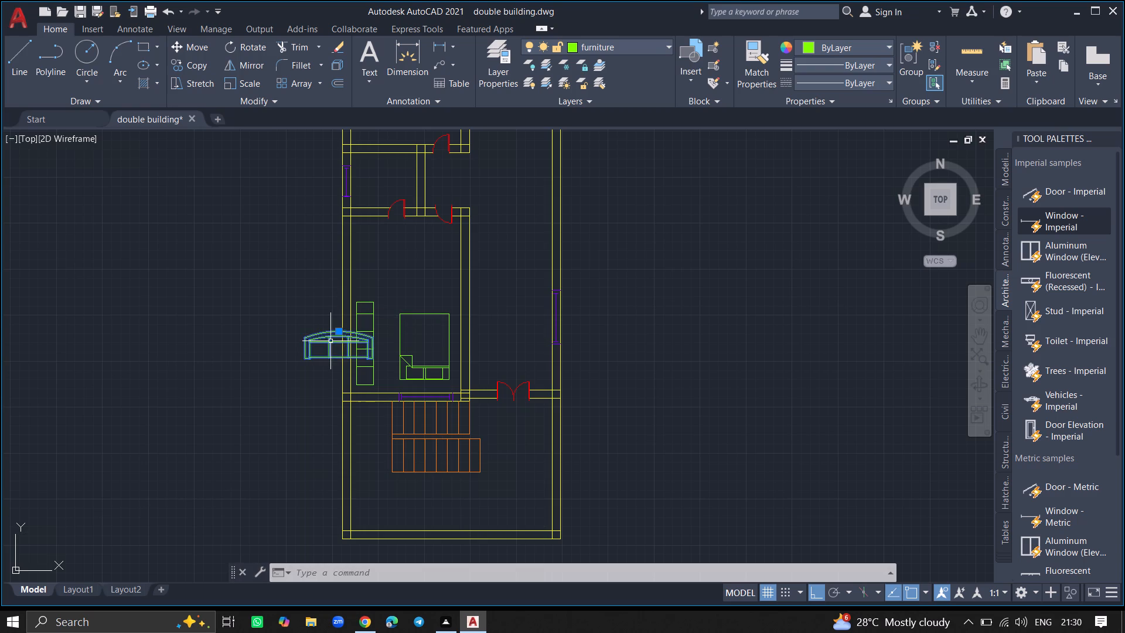
{"action": "type", "text": "ROTATE"}
{"action": "key", "text": "Return"}
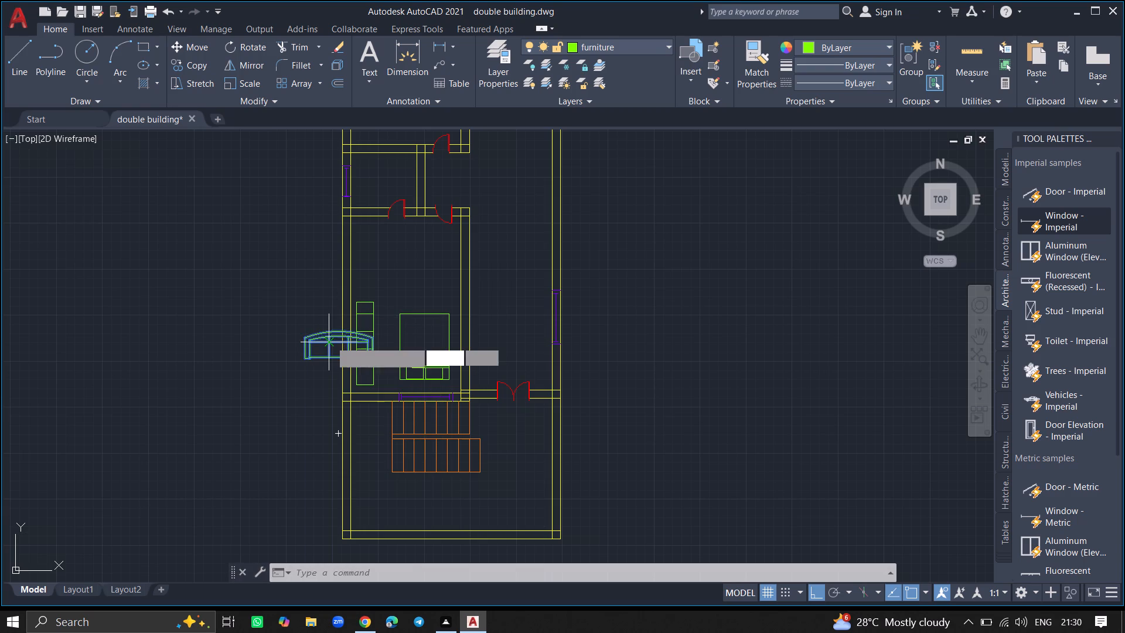
{"action": "left_click", "coordinate": [330, 341]}
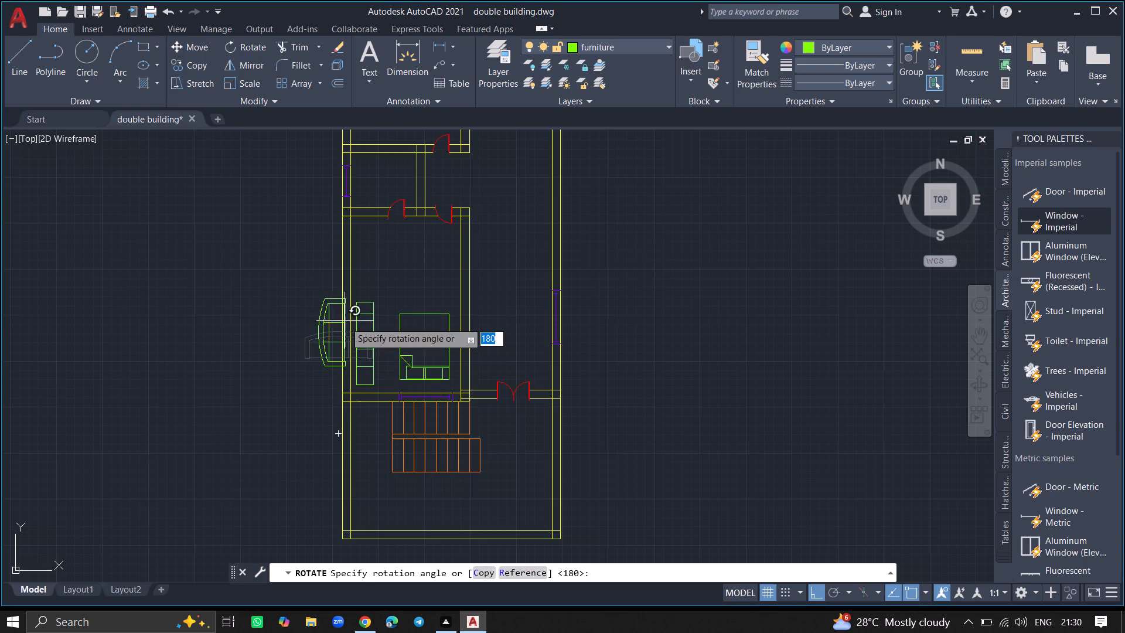
{"action": "left_click", "coordinate": [314, 376]}
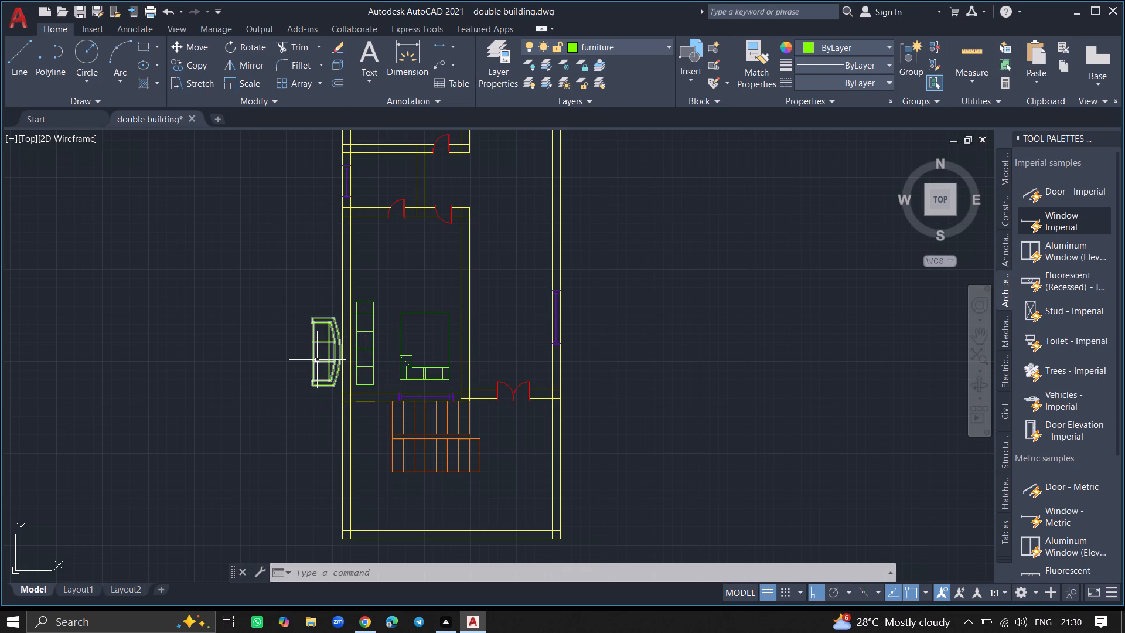
Move the sofa into the hall, with Ortho off, placing its curved back beside the right outer wall's window.
{"action": "left_click", "coordinate": [317, 360]}
{"action": "type", "text": "MOVE"}
{"action": "key", "text": "Return"}
{"action": "left_click", "coordinate": [317, 360]}
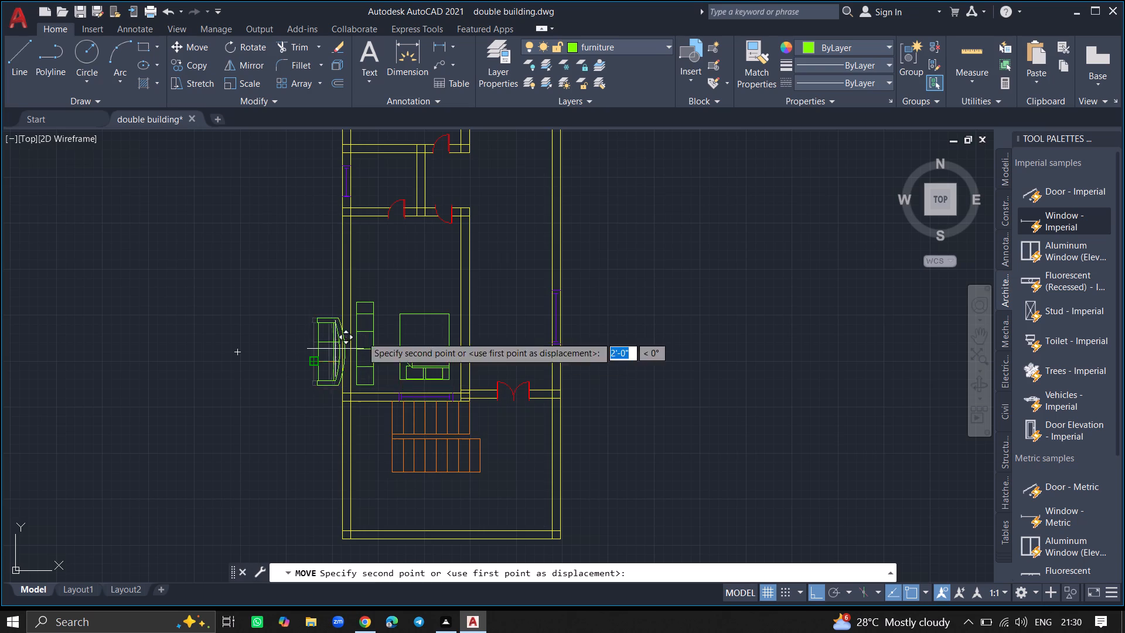
{"action": "key", "text": "F8"}
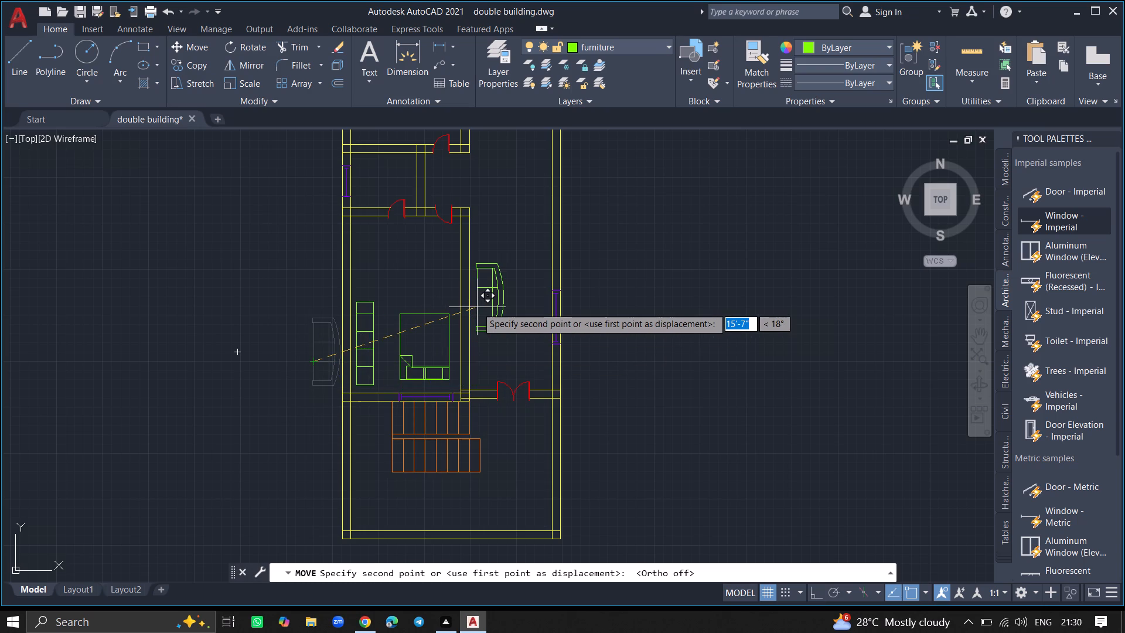
{"action": "left_click", "coordinate": [518, 322]}
Draw a small upright rectangle about 1'-7" wide in front of the sofa's seats as a coffee table.
{"action": "scroll", "coordinate": [503, 316], "scroll_direction": "up", "scroll_amount": 2, "text": "ctrl"}
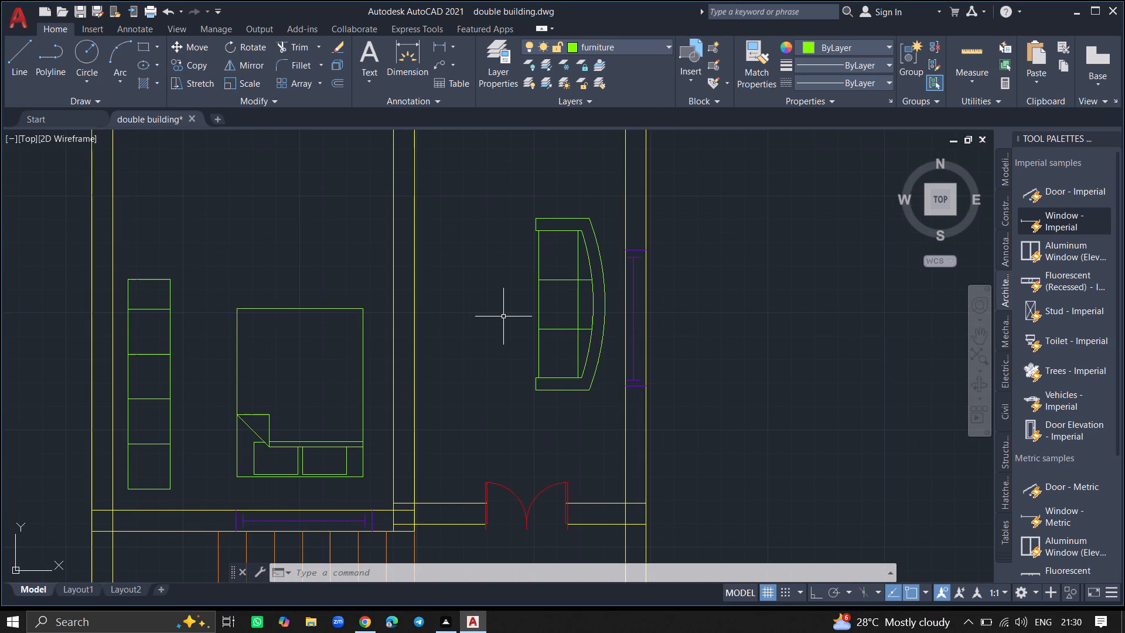
{"action": "scroll", "coordinate": [493, 316], "scroll_direction": "up", "scroll_amount": 3, "text": "ctrl"}
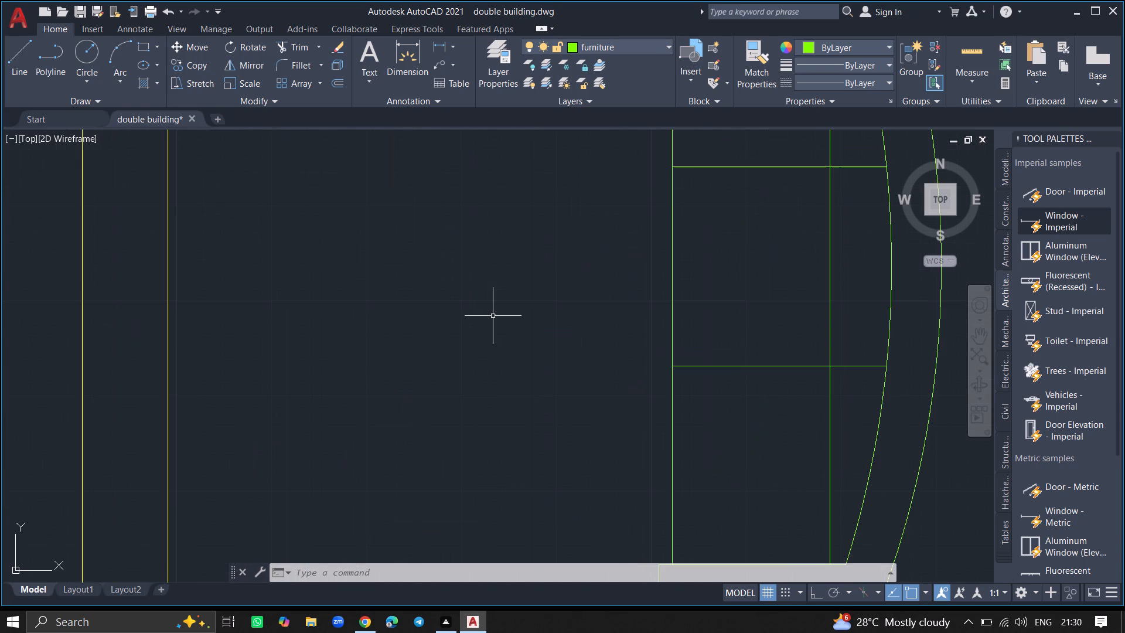
{"action": "type", "text": "REC"}
{"action": "key", "text": "Return"}
{"action": "scroll", "coordinate": [493, 316], "scroll_direction": "down", "scroll_amount": 1, "text": "ctrl"}
{"action": "scroll", "coordinate": [424, 210], "scroll_direction": "down", "scroll_amount": 1, "text": "ctrl"}
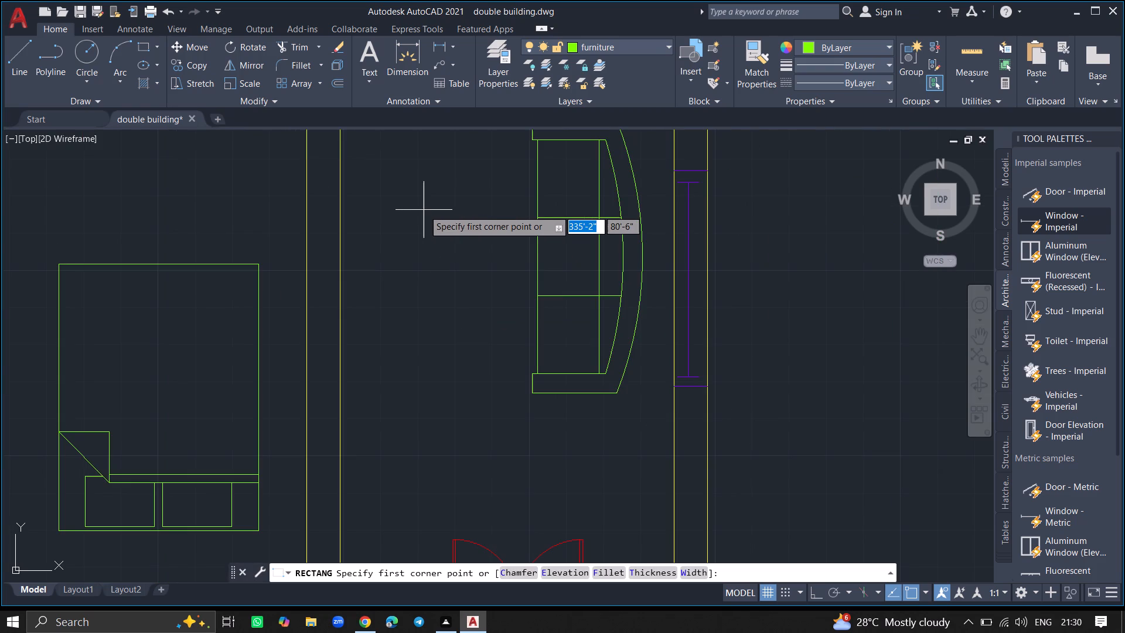
{"action": "left_click", "coordinate": [421, 202]}
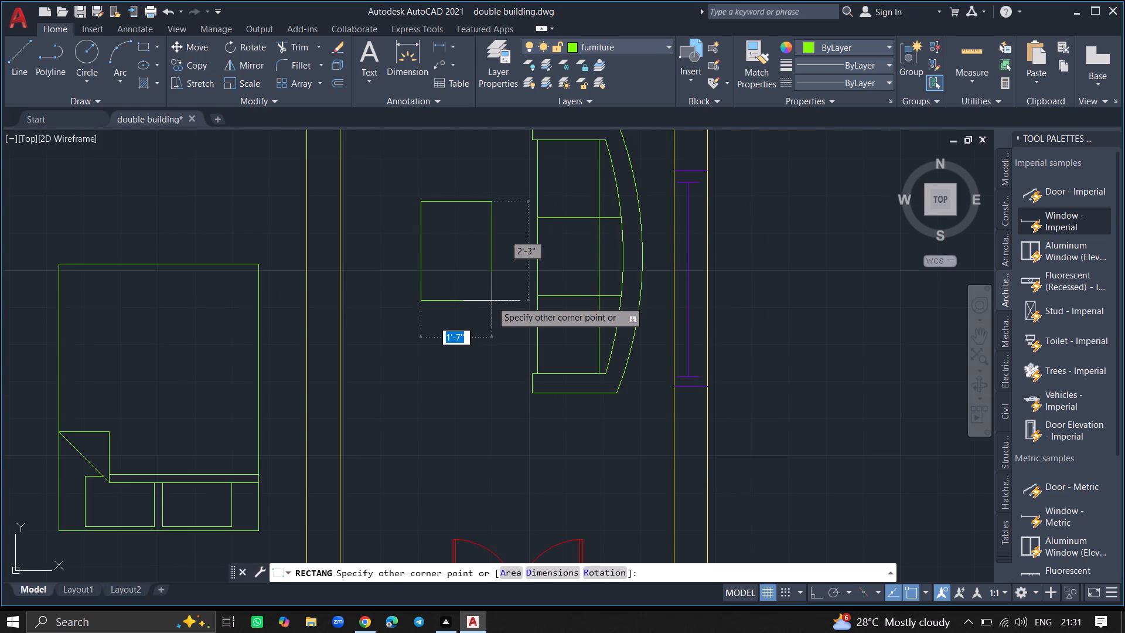
{"action": "left_click", "coordinate": [494, 311]}
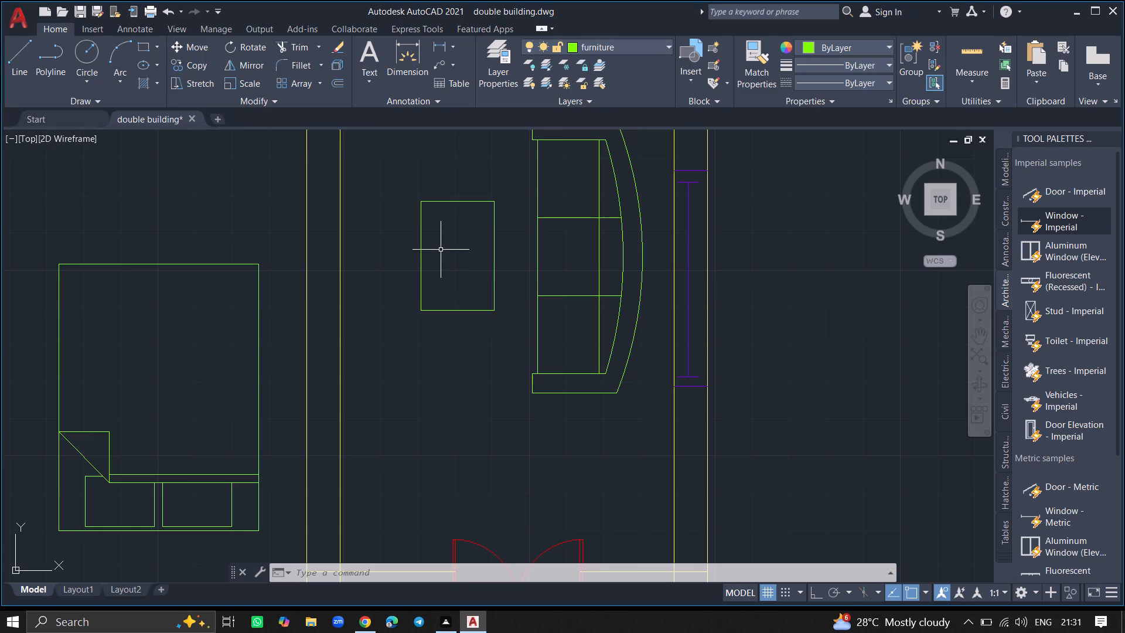
Offset the coffee table rectangle 3" inward.
{"action": "type", "text": "OFFSET"}
{"action": "key", "text": "Return"}
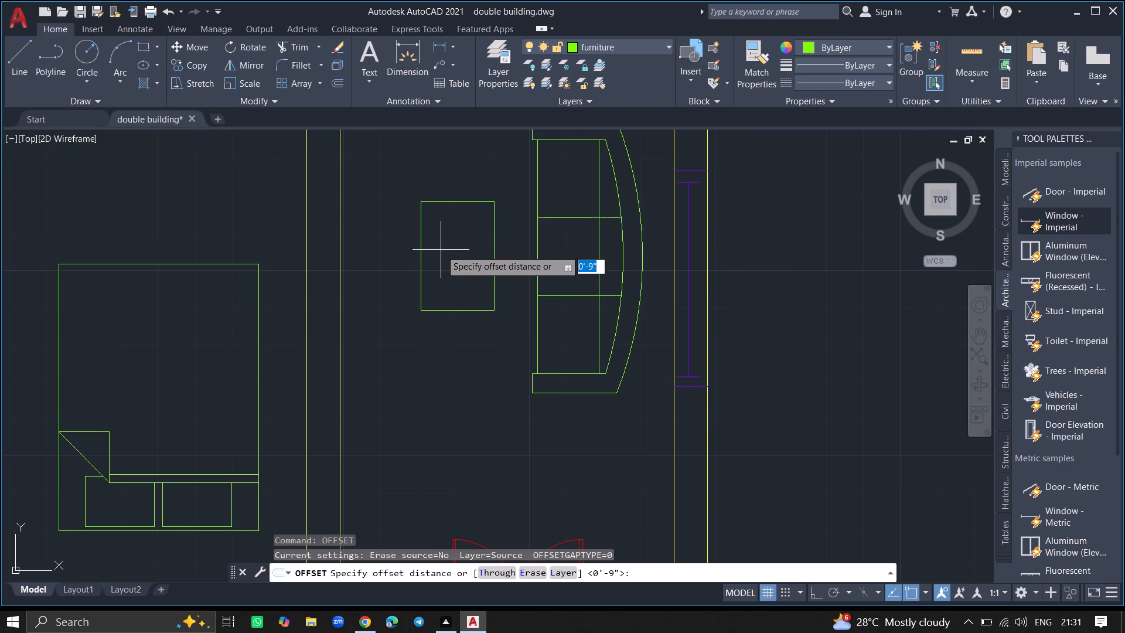
{"action": "key", "text": "3"}
{"action": "key", "text": "shift+quotedbl"}
{"action": "key", "text": "Return"}
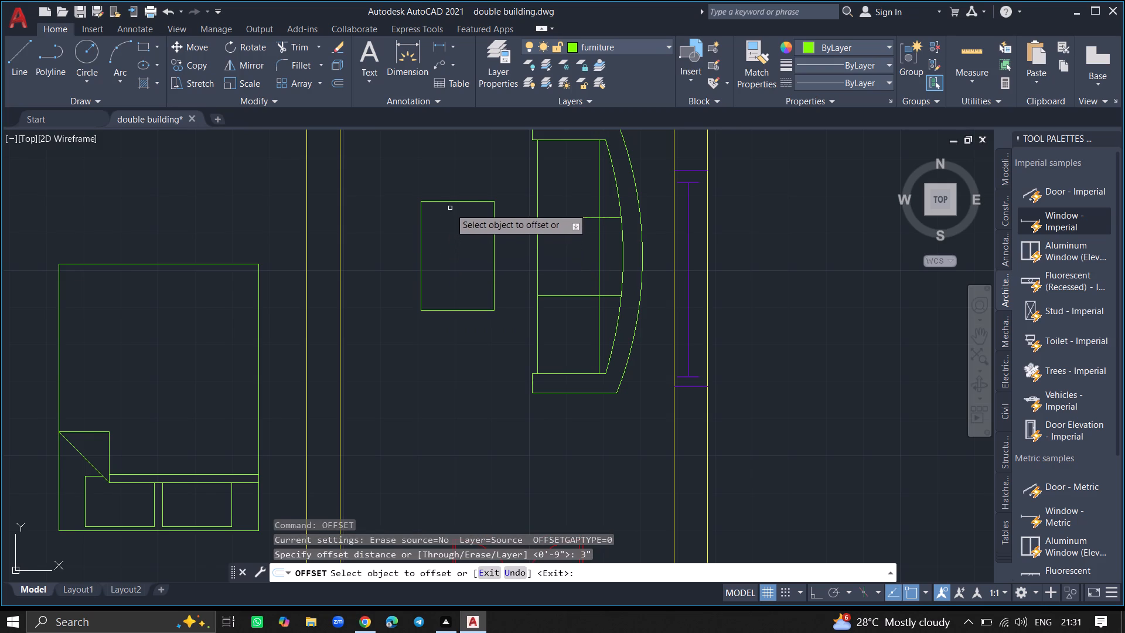
{"action": "left_click_drag", "start_coordinate": [451, 202], "coordinate": [452, 209]}
{"action": "left_click", "coordinate": [452, 209]}
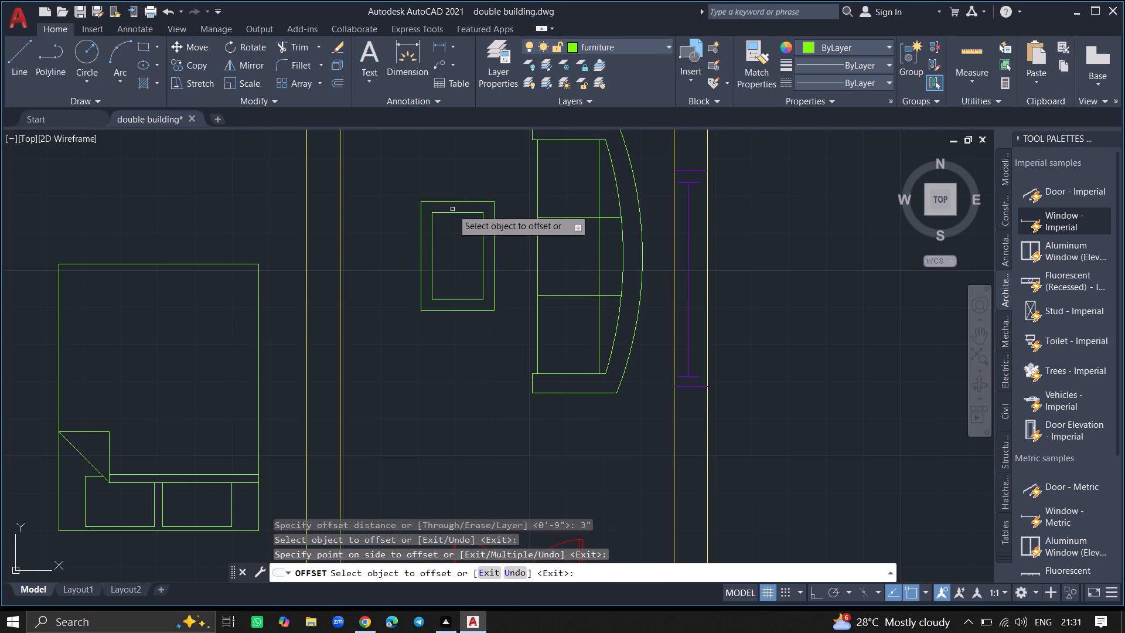
{"action": "key", "text": "Return"}
Look over the furnished second floor plan and the open area above the hall sofa.
{"action": "scroll", "coordinate": [452, 209], "scroll_direction": "down", "scroll_amount": 2, "text": "ctrl"}
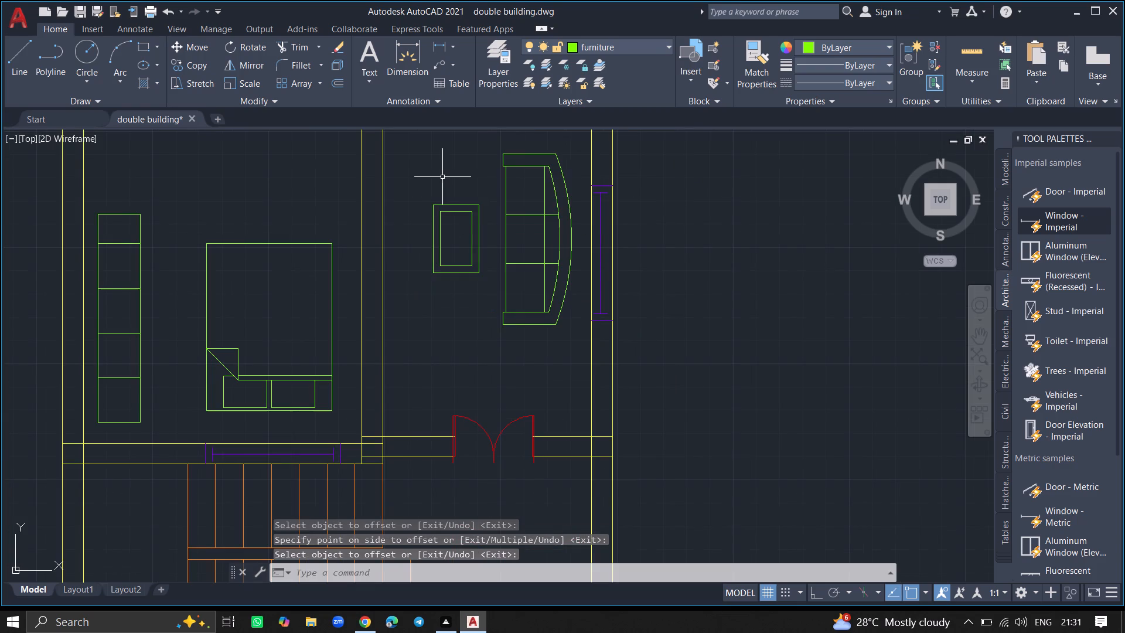
{"action": "scroll", "coordinate": [442, 177], "scroll_direction": "down", "scroll_amount": 5, "text": "ctrl"}
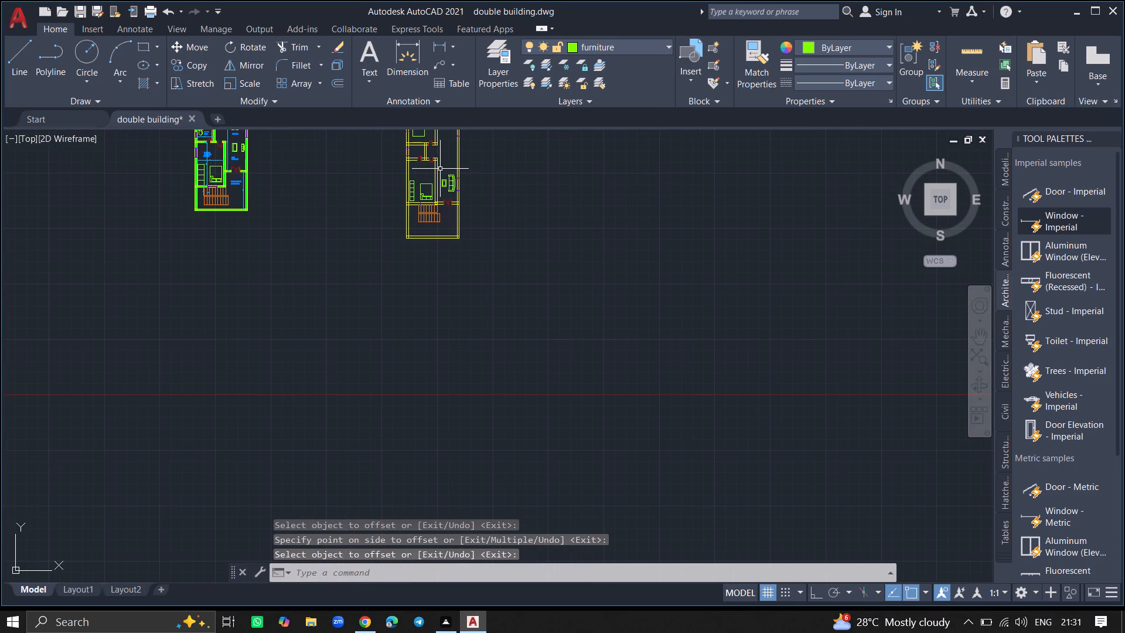
{"action": "scroll", "coordinate": [440, 169], "scroll_direction": "down", "scroll_amount": 2, "text": "ctrl"}
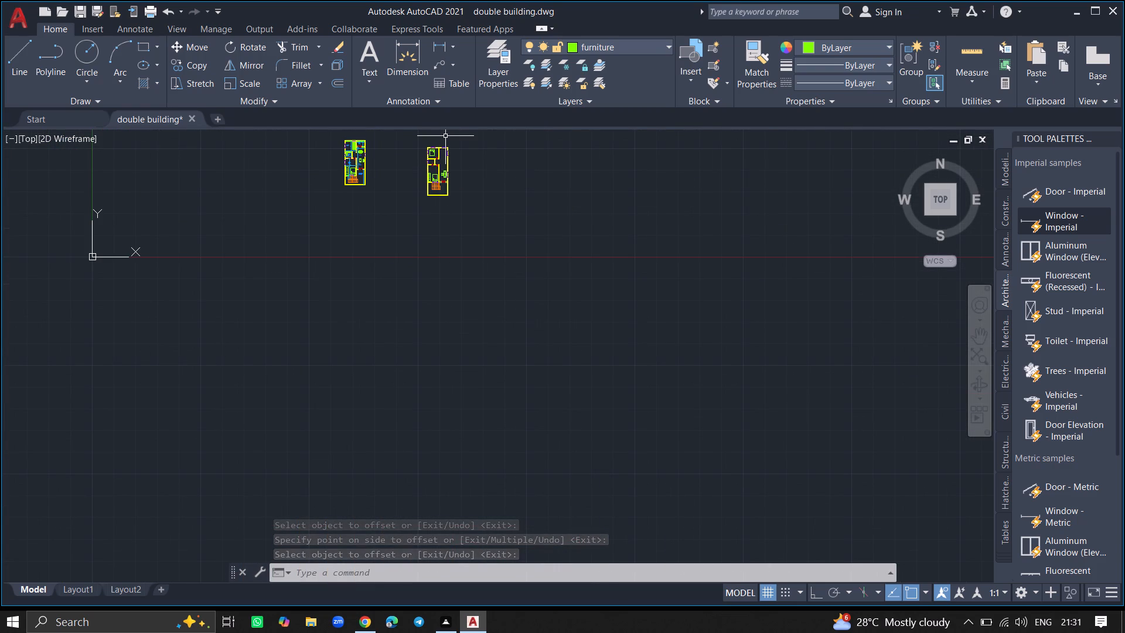
{"action": "scroll", "coordinate": [445, 136], "scroll_direction": "up", "scroll_amount": 2, "text": "ctrl"}
{"action": "scroll", "coordinate": [428, 188], "scroll_direction": "up", "scroll_amount": 2, "text": "ctrl"}
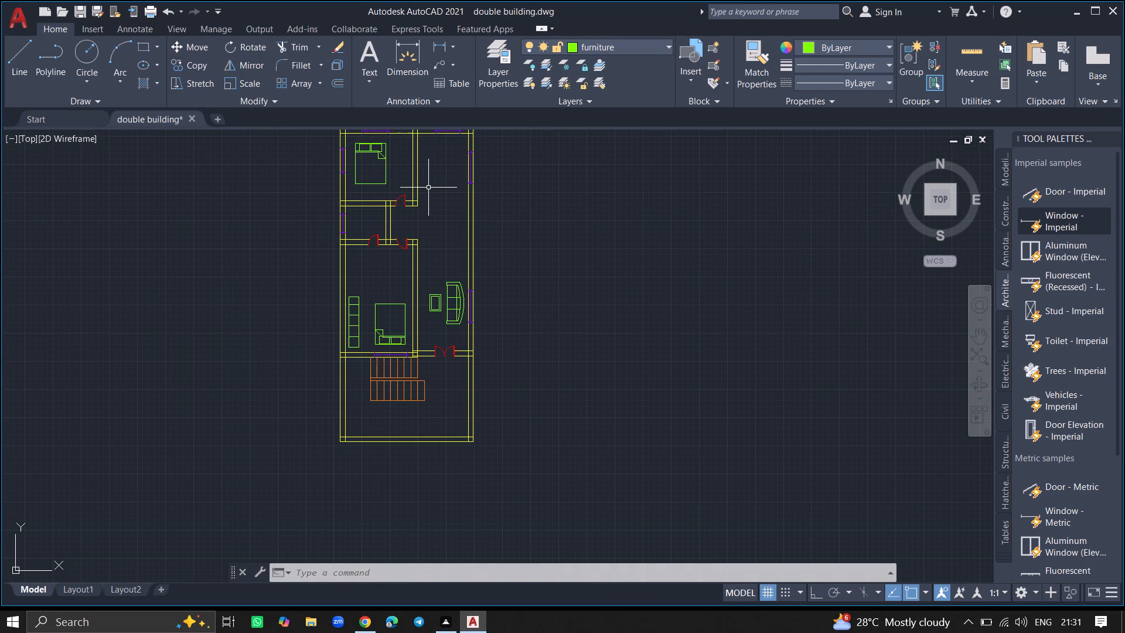
{"action": "scroll", "coordinate": [449, 209], "scroll_direction": "up", "scroll_amount": 3, "text": "ctrl"}
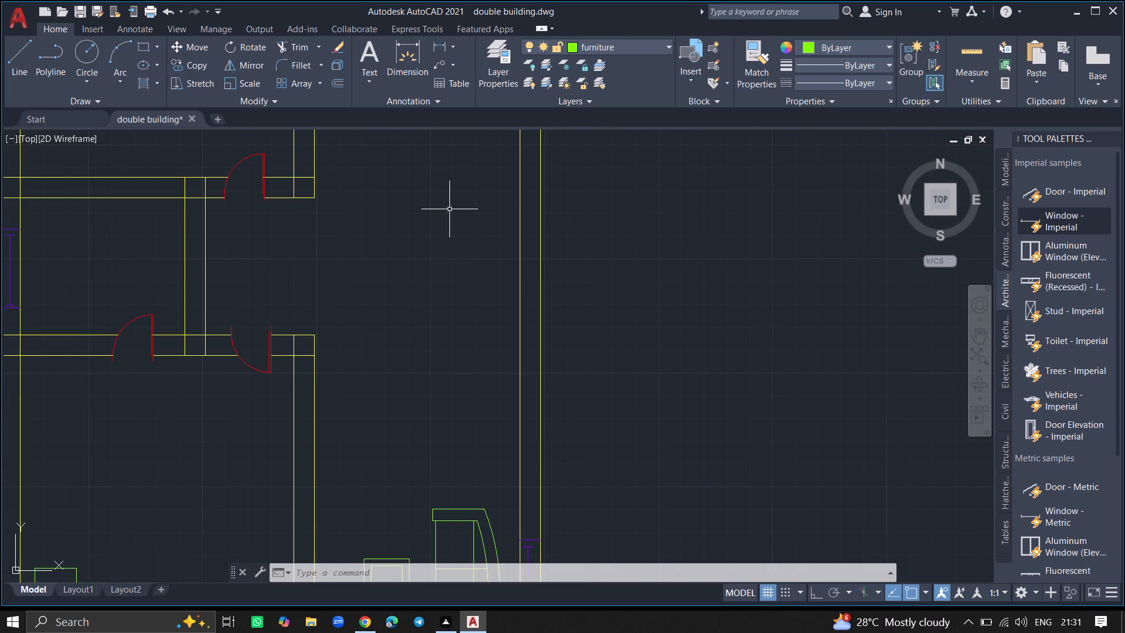
{"action": "scroll", "coordinate": [449, 209], "scroll_direction": "down", "scroll_amount": 3, "text": "ctrl"}
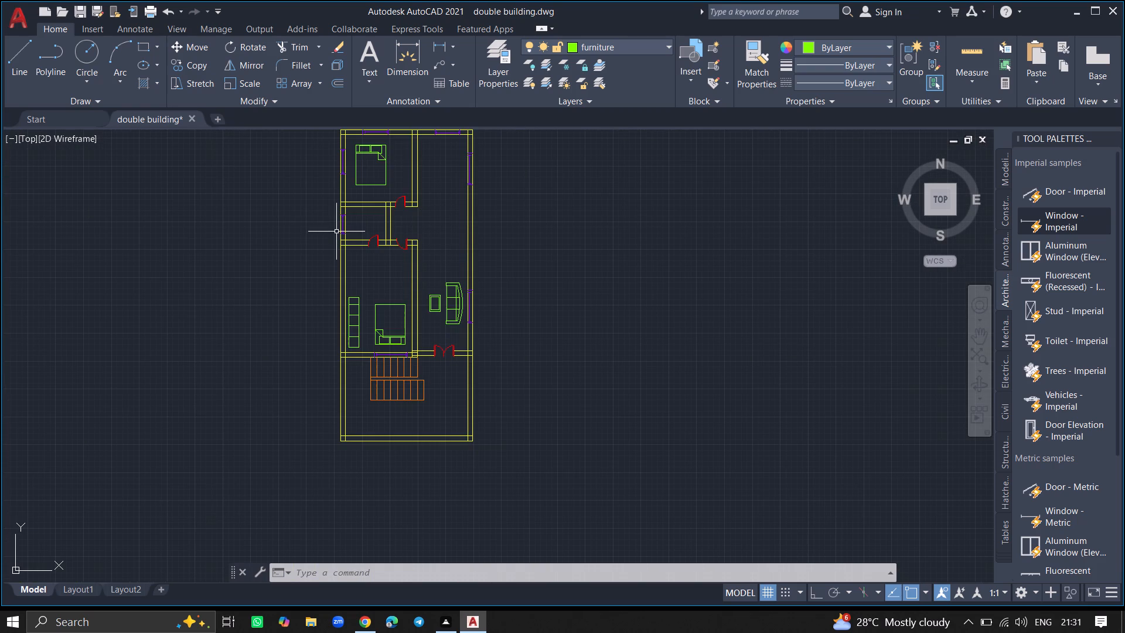
Make the walls layer current.
{"action": "double_click", "coordinate": [487, 78]}
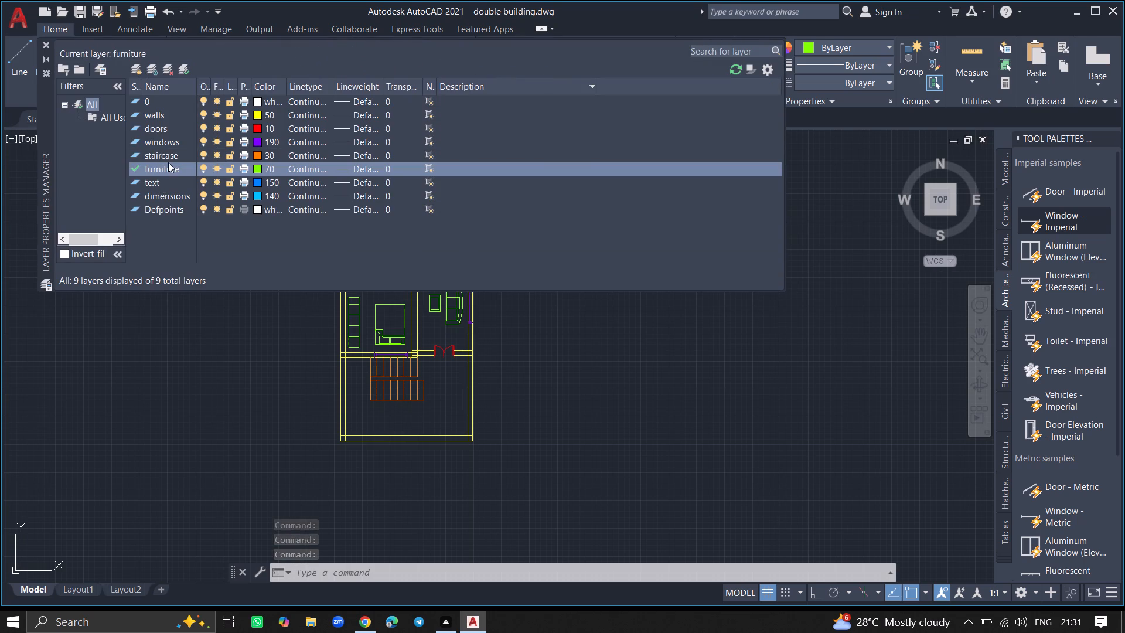
{"action": "double_click", "coordinate": [167, 113]}
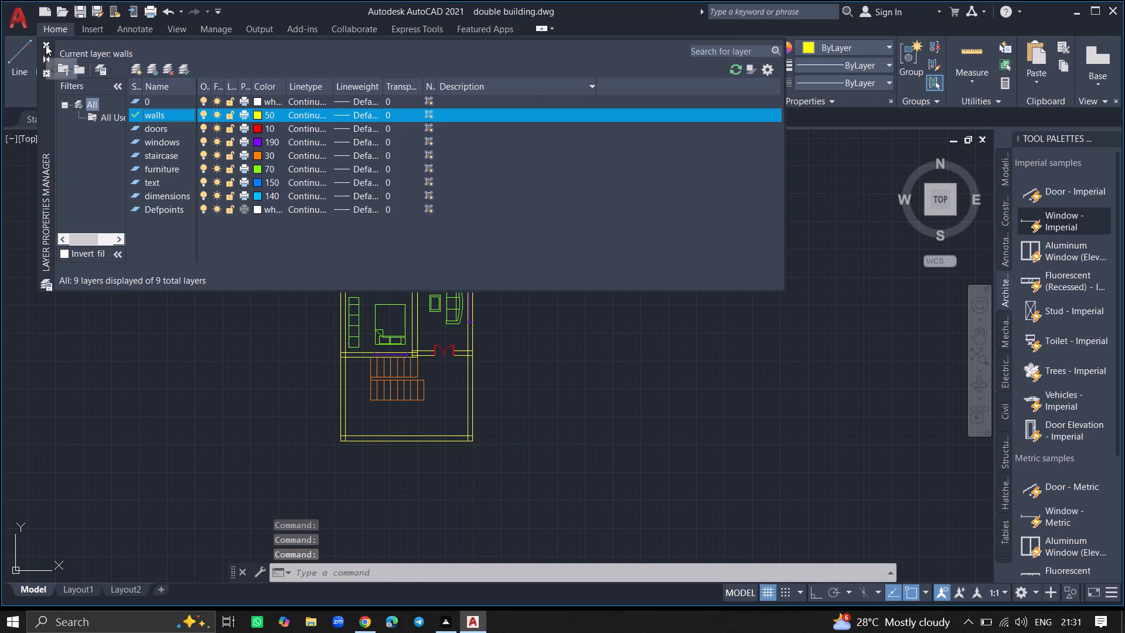
{"action": "left_click", "coordinate": [46, 45]}
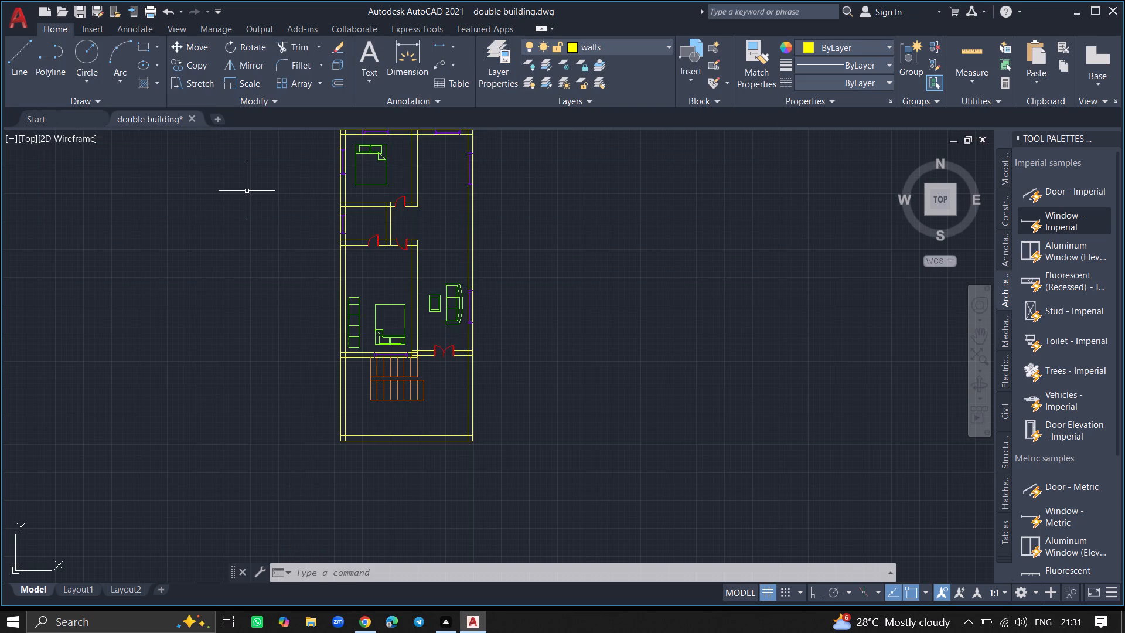
Hatch the small middle room's left wall in solid yellow above and below its window, including the lower corner.
{"action": "key", "text": "h"}
{"action": "key", "text": "Return"}
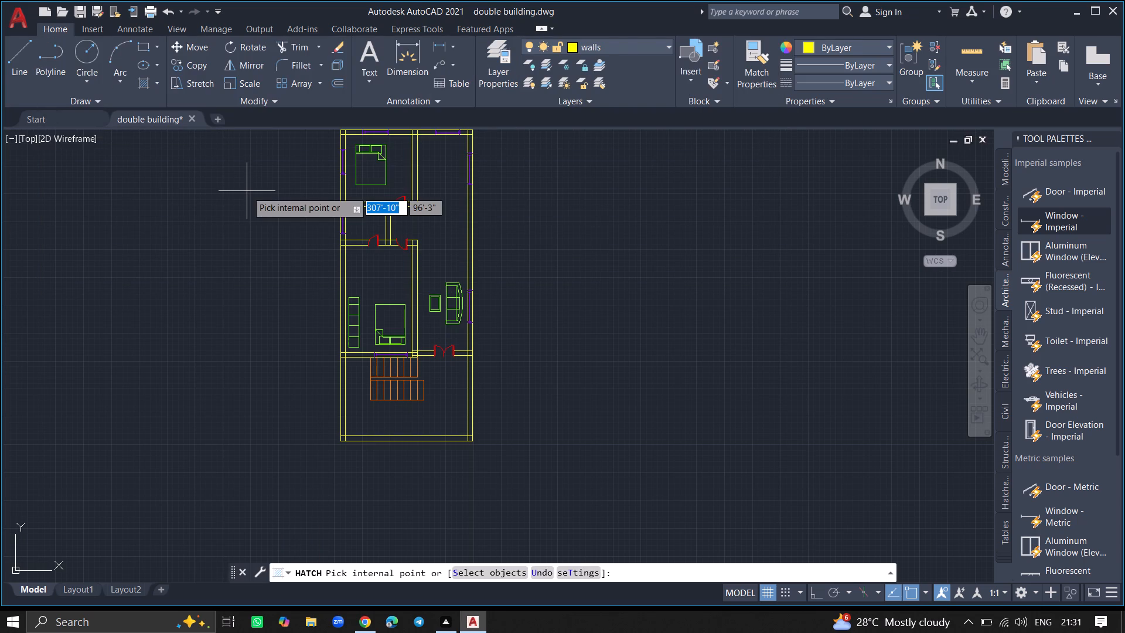
{"action": "left_click", "coordinate": [394, 63]}
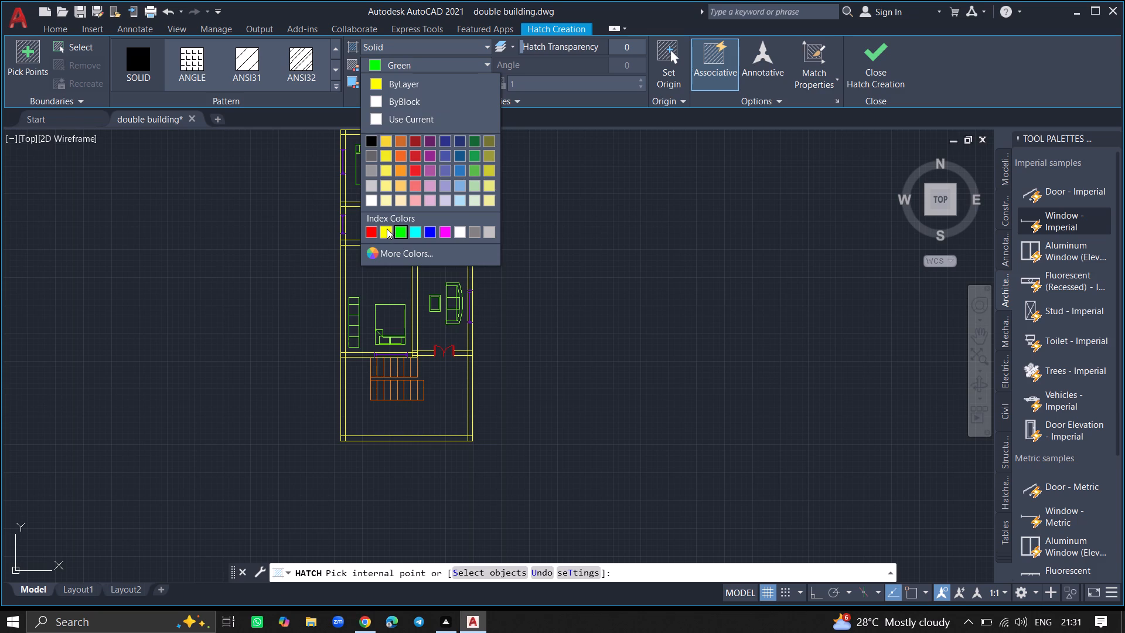
{"action": "left_click", "coordinate": [387, 229]}
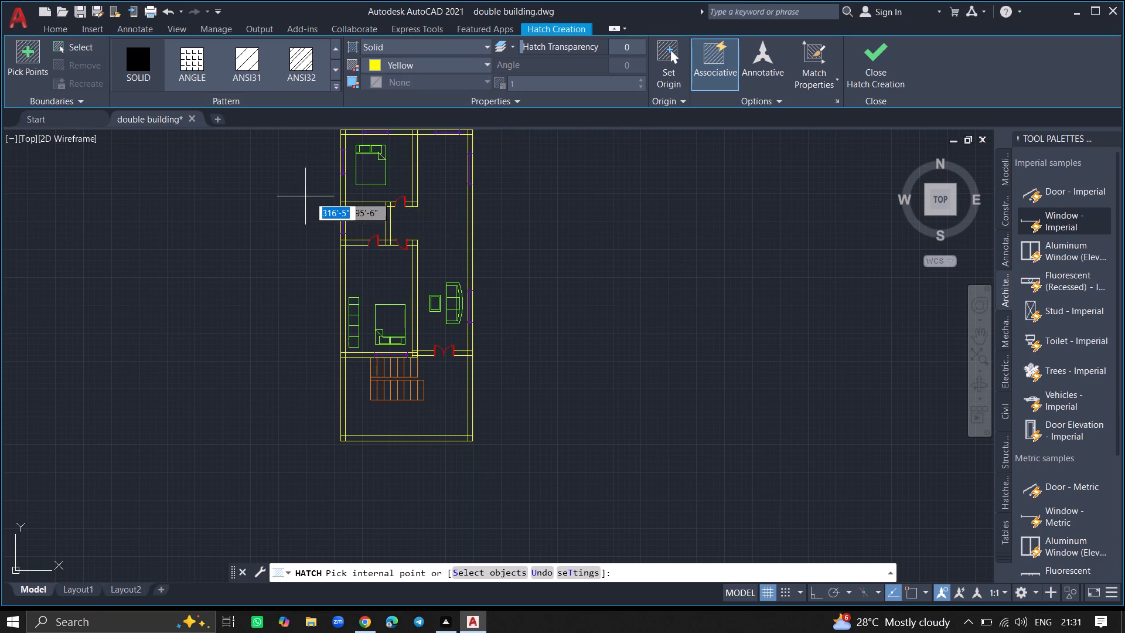
{"action": "scroll", "coordinate": [345, 211], "scroll_direction": "up", "scroll_amount": 6, "text": "ctrl"}
{"action": "left_click", "coordinate": [300, 205]}
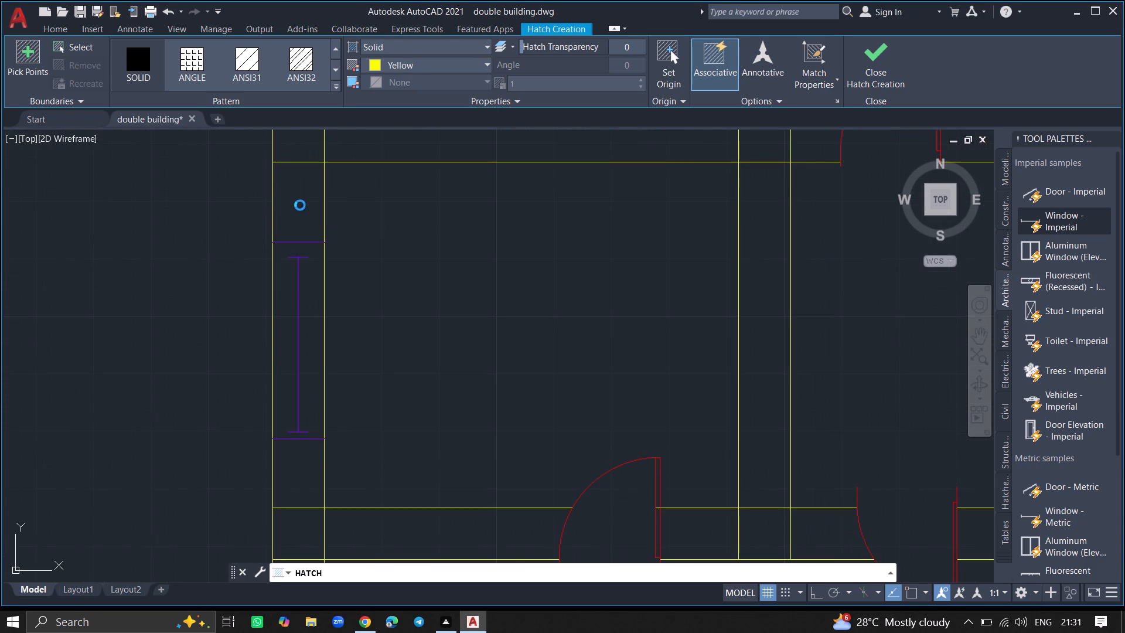
{"action": "left_click", "coordinate": [301, 486]}
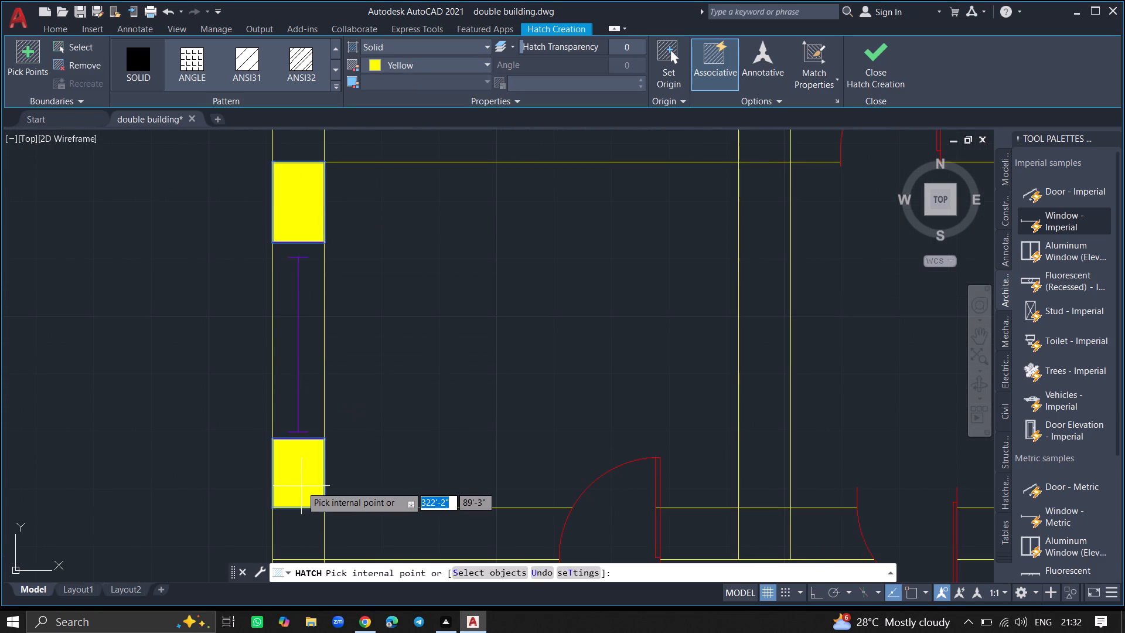
{"action": "scroll", "coordinate": [301, 486], "scroll_direction": "down", "scroll_amount": 2, "text": "ctrl"}
{"action": "left_click", "coordinate": [301, 501]}
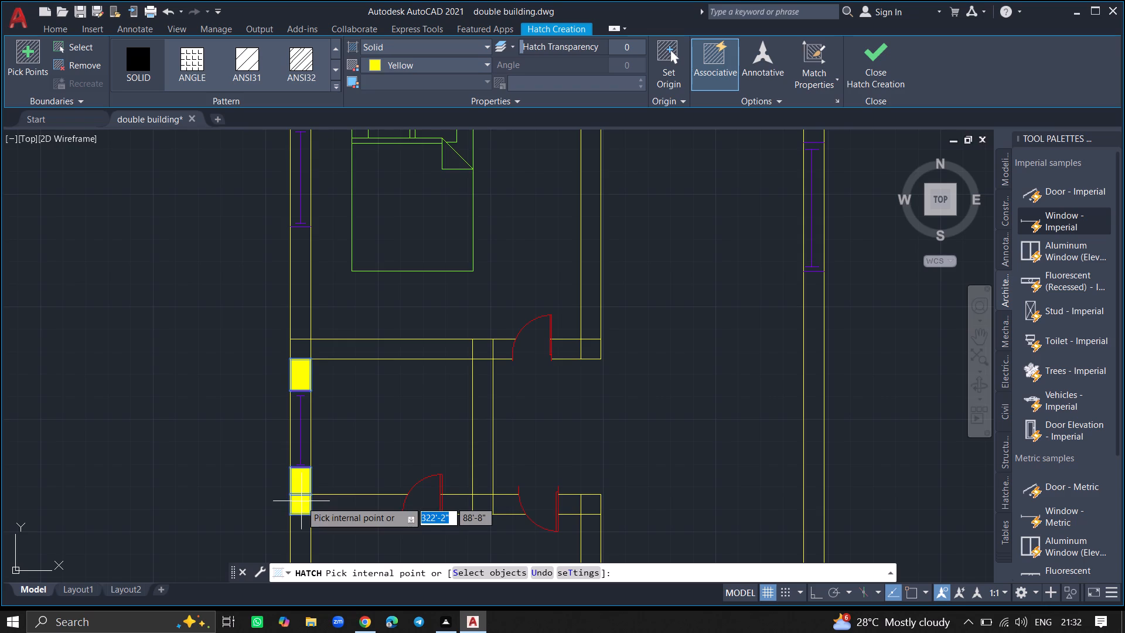
Extend the solid yellow hatch to the small middle room's bottom, right and top walls, including the junctions and upper-left corner.
{"action": "left_click", "coordinate": [334, 503]}
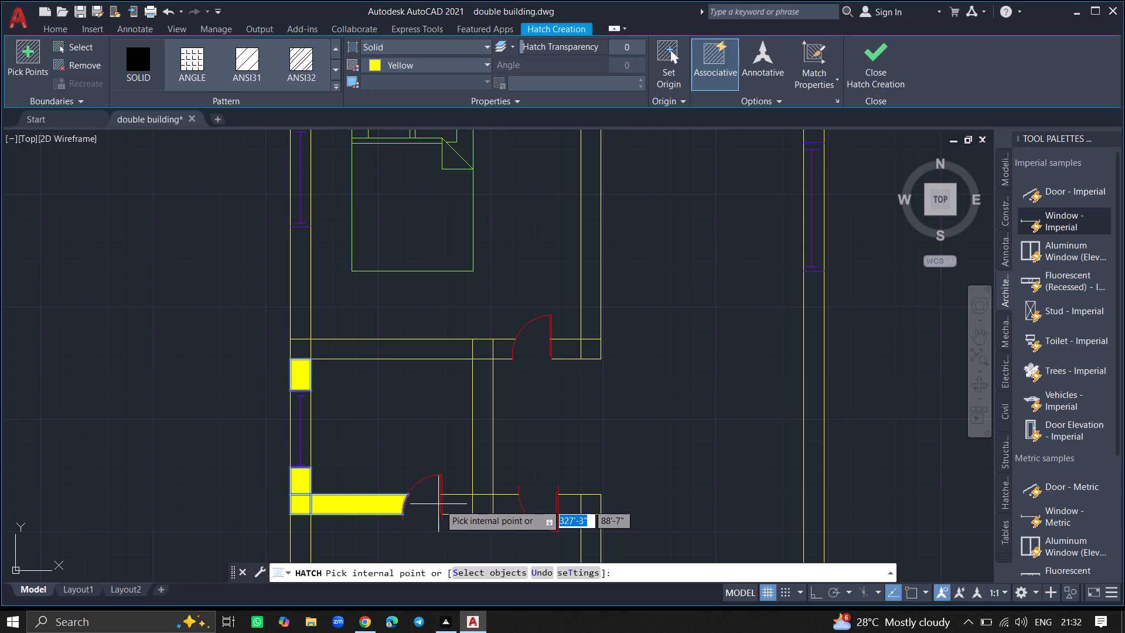
{"action": "left_click", "coordinate": [449, 505]}
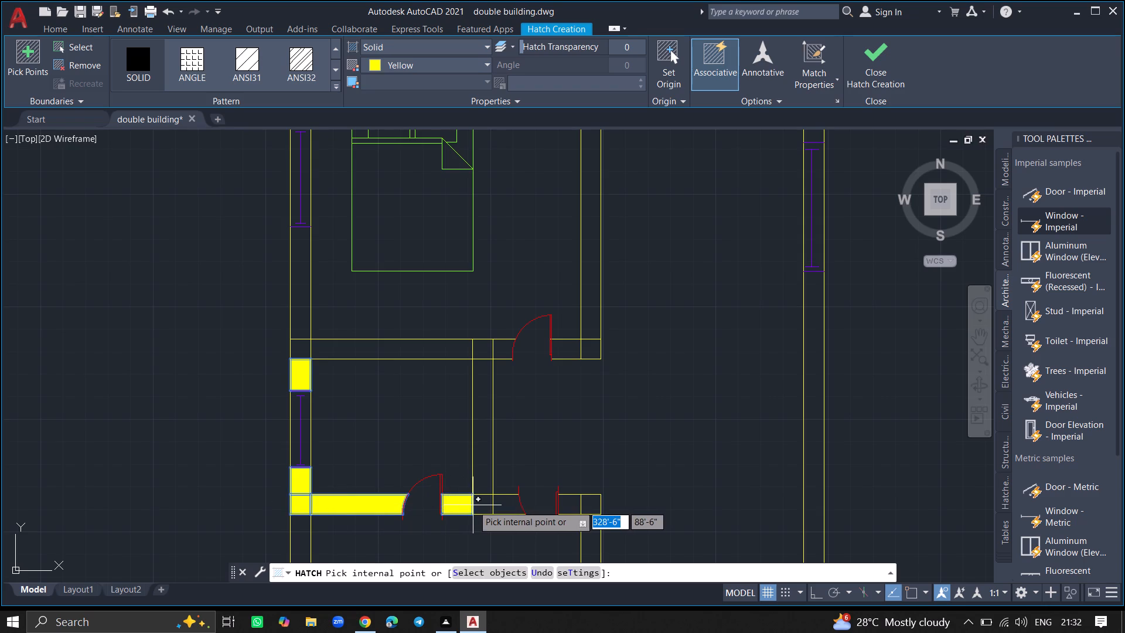
{"action": "left_click", "coordinate": [481, 506]}
{"action": "left_click", "coordinate": [482, 467]}
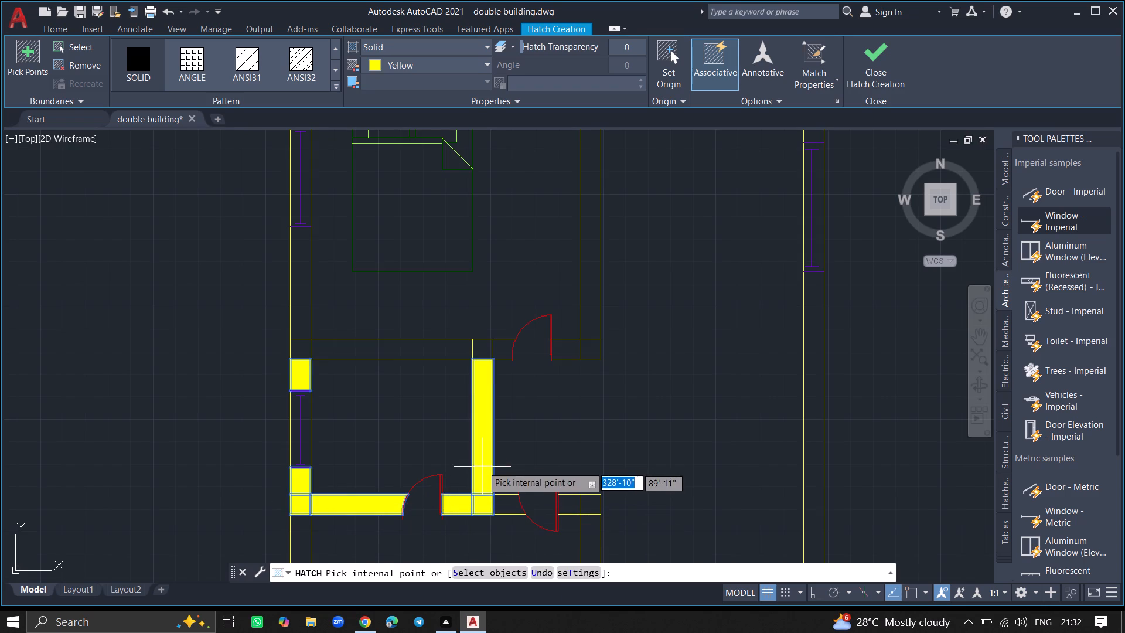
{"action": "left_click", "coordinate": [478, 358]}
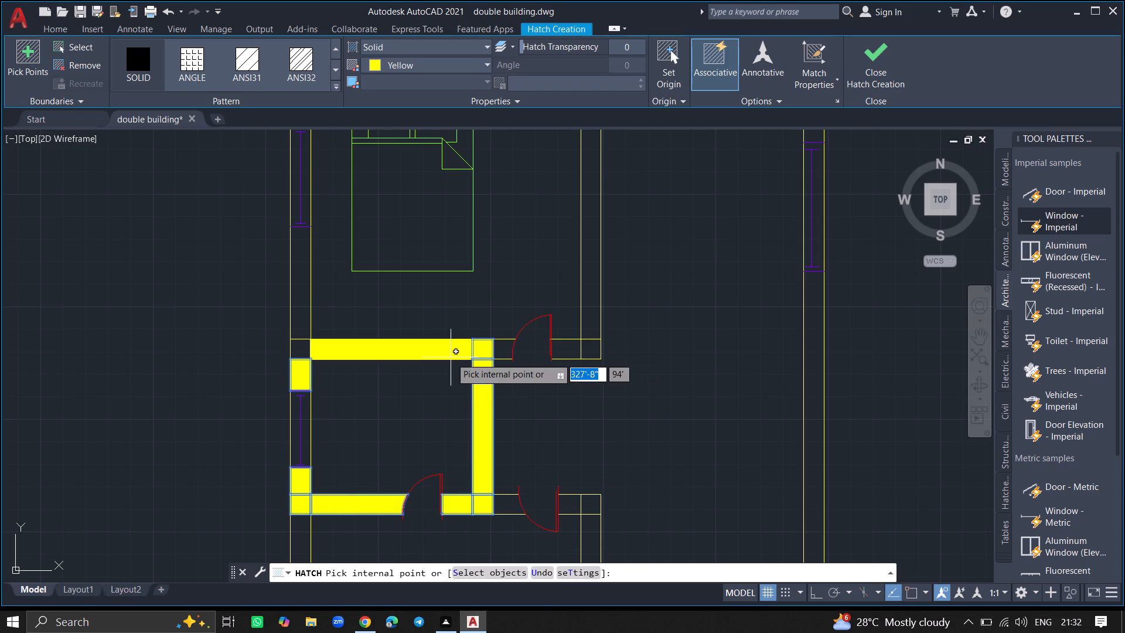
{"action": "left_click", "coordinate": [451, 358]}
{"action": "left_click", "coordinate": [302, 354]}
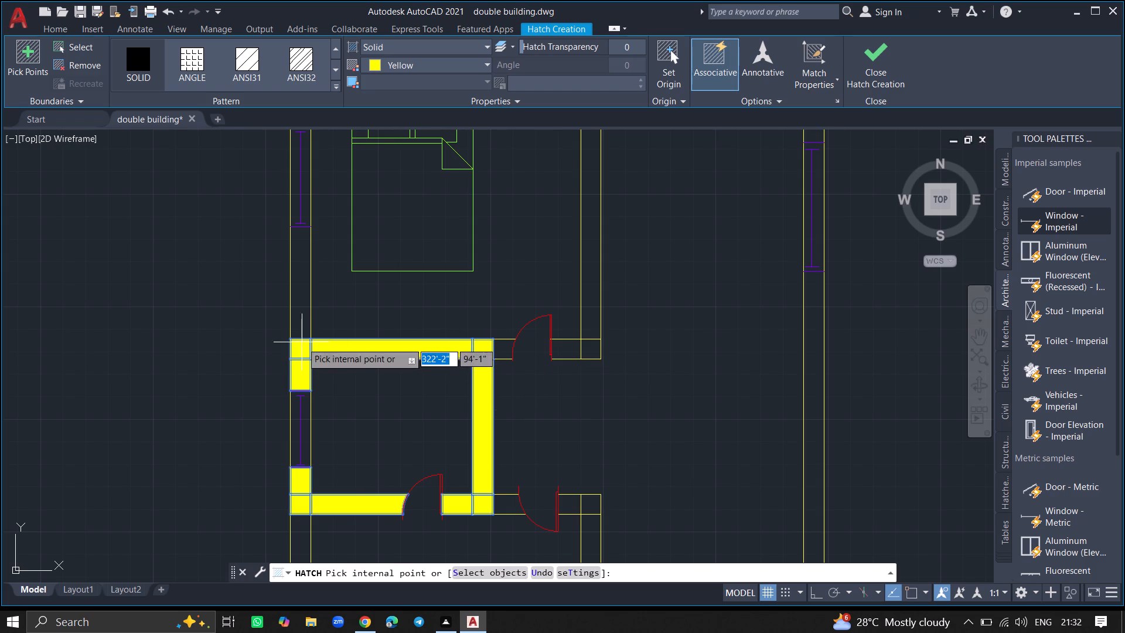
Hatch the upper bedroom's left wall below its window, bottom wall around the door, lower-right junction and right wall in solid yellow.
{"action": "left_click", "coordinate": [302, 314]}
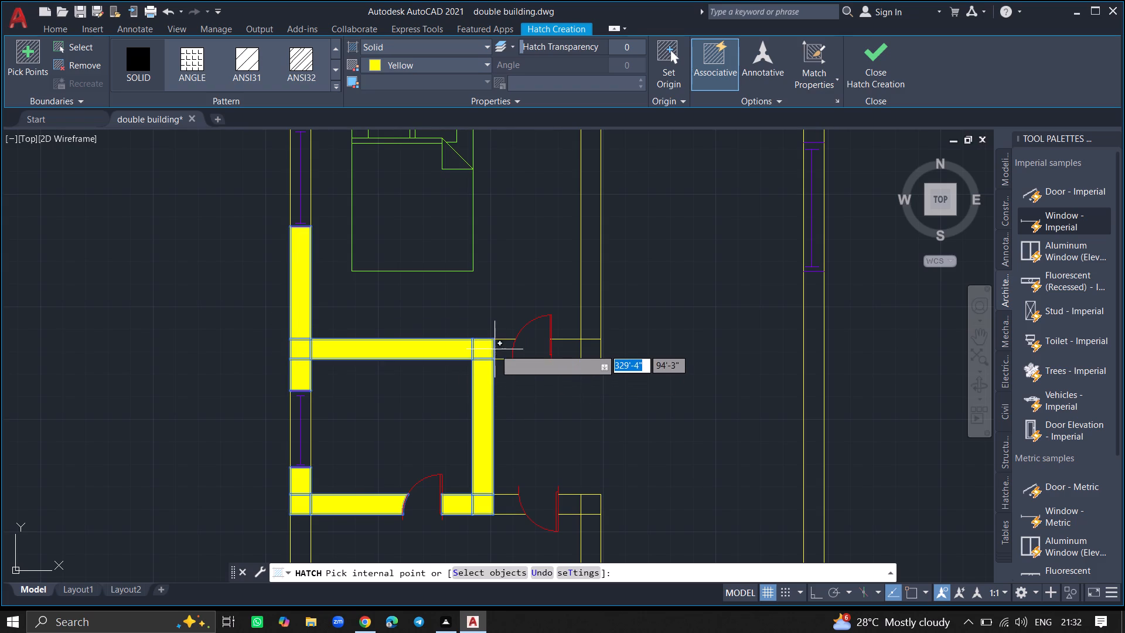
{"action": "left_click", "coordinate": [500, 347]}
{"action": "left_click", "coordinate": [564, 347]}
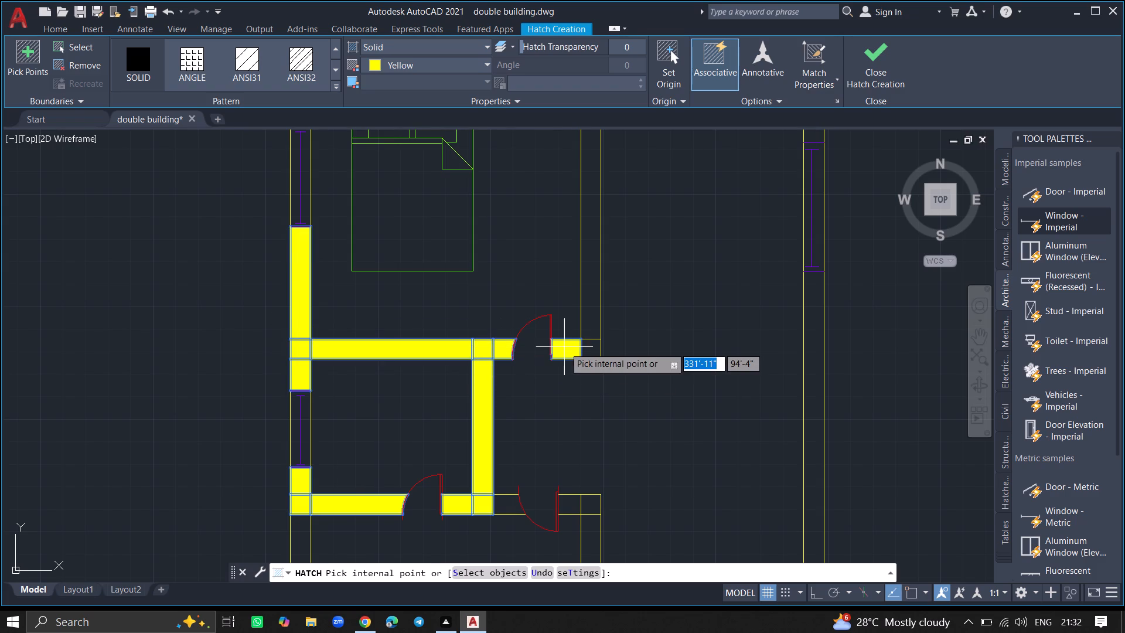
{"action": "left_click", "coordinate": [585, 351]}
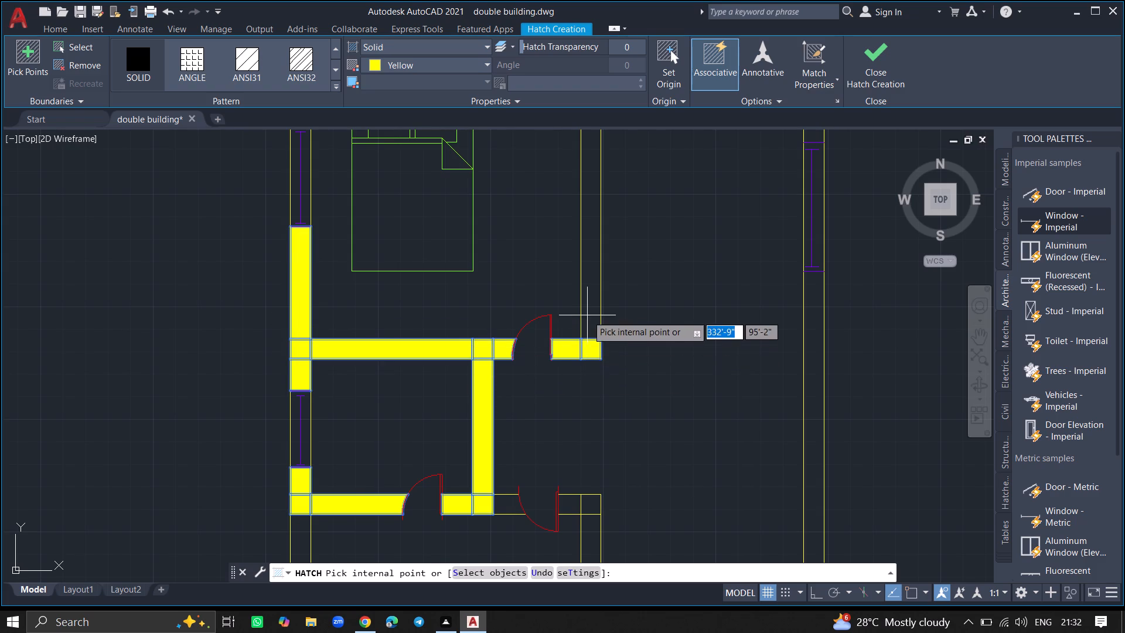
{"action": "left_click", "coordinate": [587, 315]}
Extend the solid yellow hatch along the top wall around the bedroom window and partition junction, the upper-left corner and the left wall above its window.
{"action": "scroll", "coordinate": [587, 315], "scroll_direction": "down", "scroll_amount": 3, "text": "ctrl"}
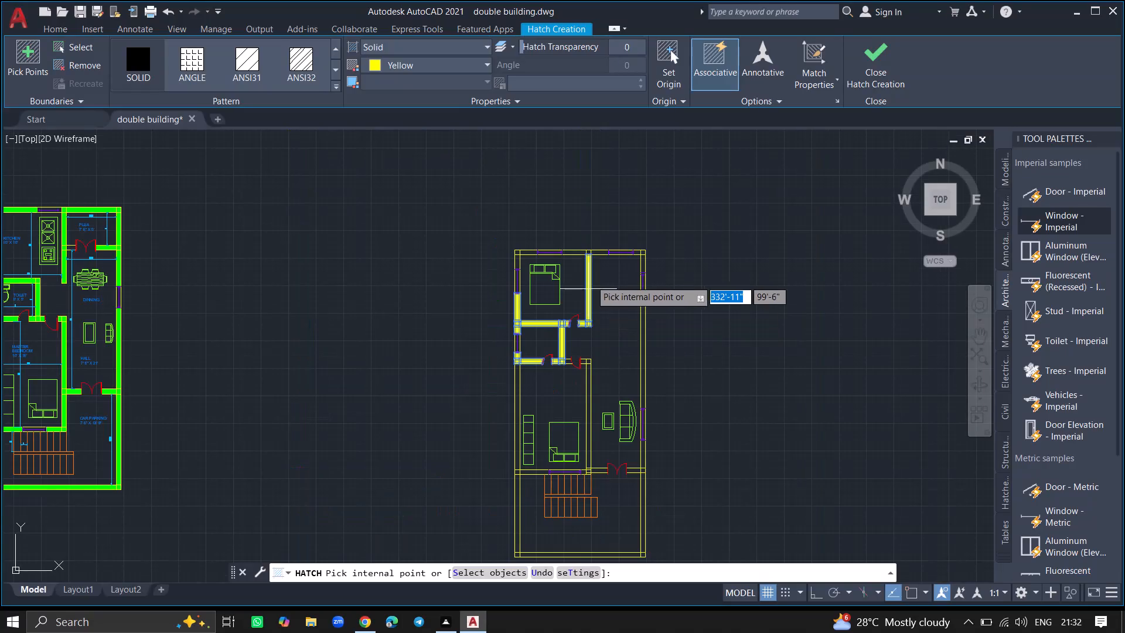
{"action": "scroll", "coordinate": [596, 249], "scroll_direction": "up", "scroll_amount": 4, "text": "ctrl"}
{"action": "left_click", "coordinate": [596, 264]}
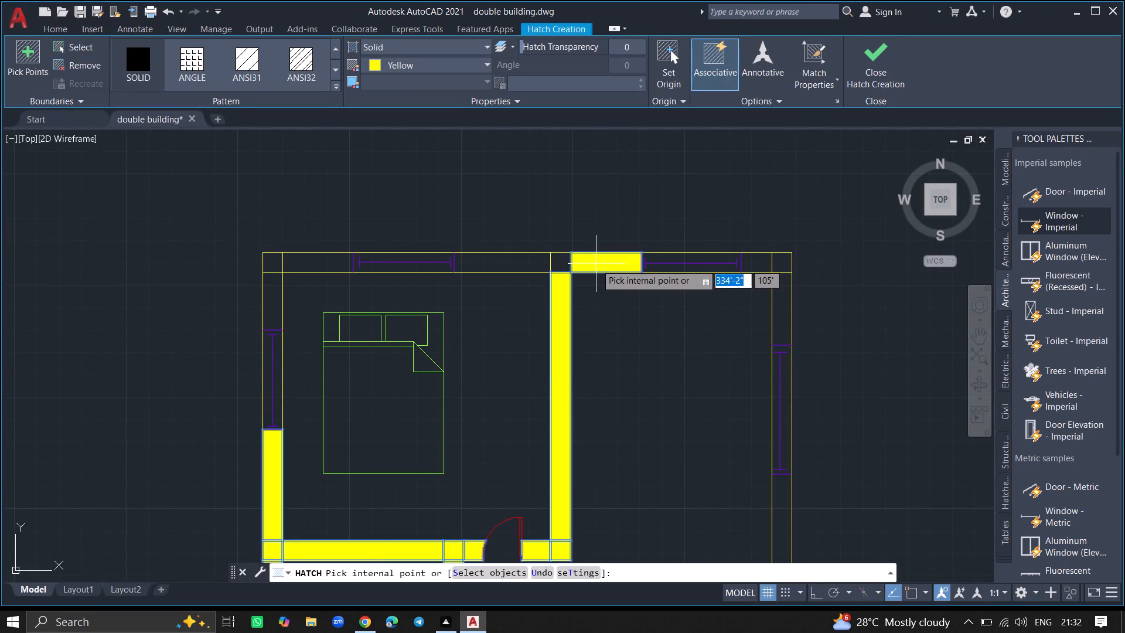
{"action": "left_click", "coordinate": [561, 264]}
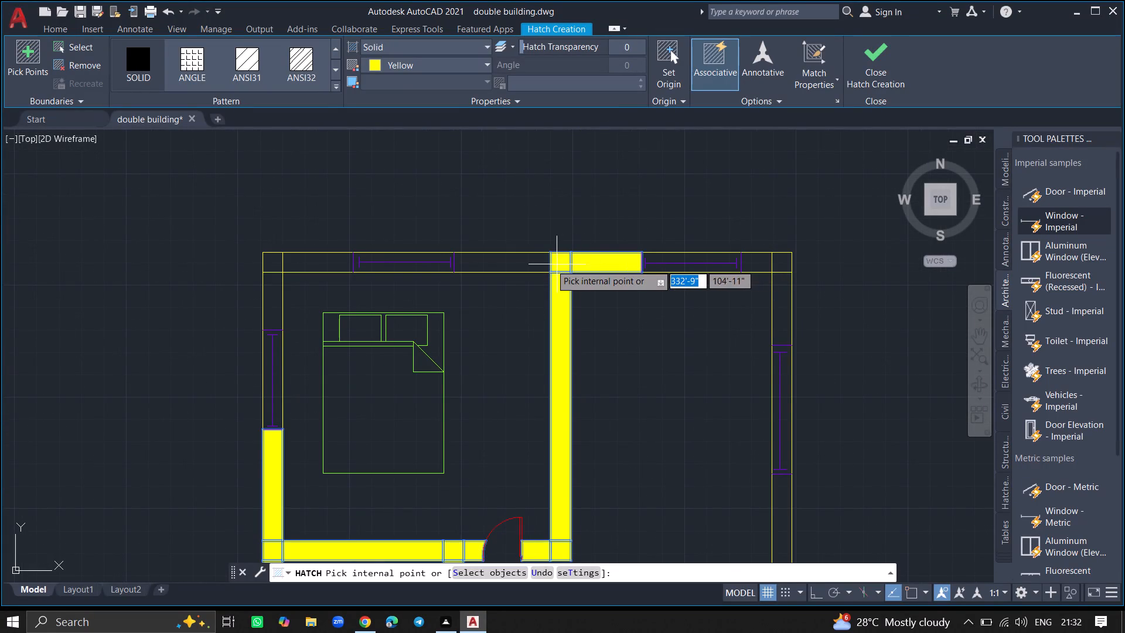
{"action": "left_click", "coordinate": [529, 260]}
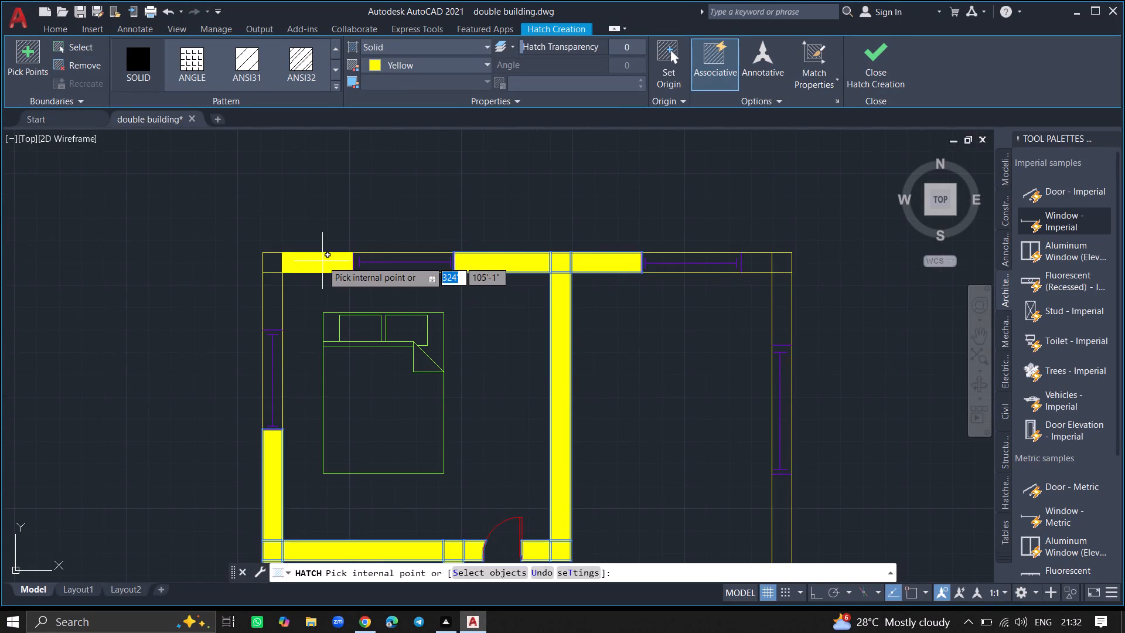
{"action": "left_click", "coordinate": [322, 261]}
{"action": "left_click", "coordinate": [267, 261]}
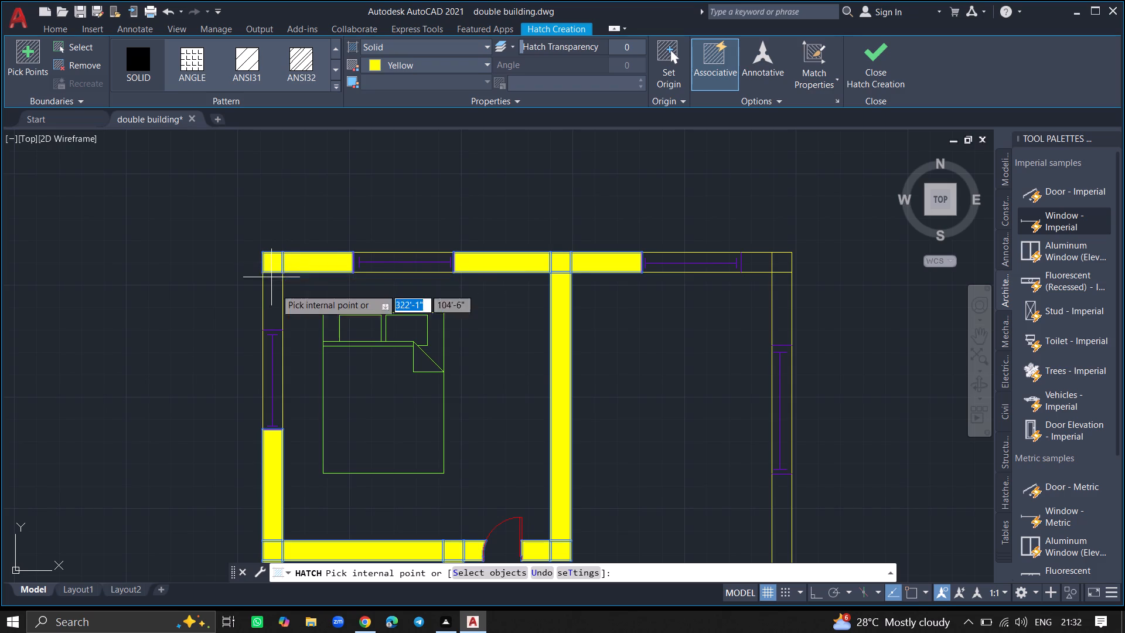
{"action": "left_click", "coordinate": [279, 300]}
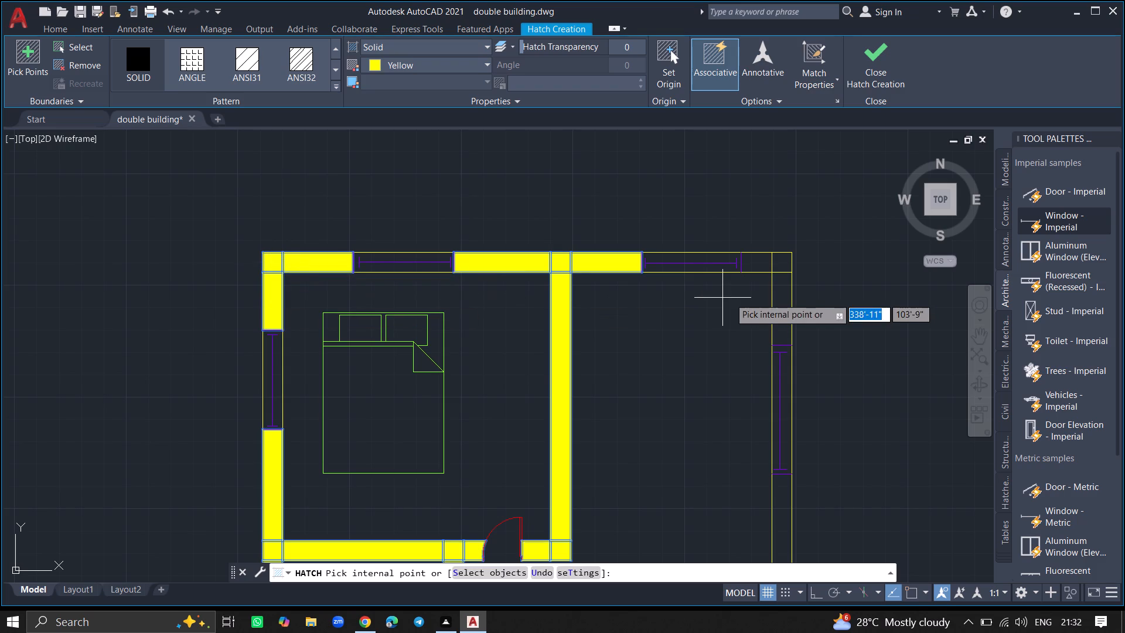
Hatch the plan's upper-right corner, adjoining top wall piece, and right exterior wall above and below its upper window in solid yellow.
{"action": "left_click", "coordinate": [778, 300]}
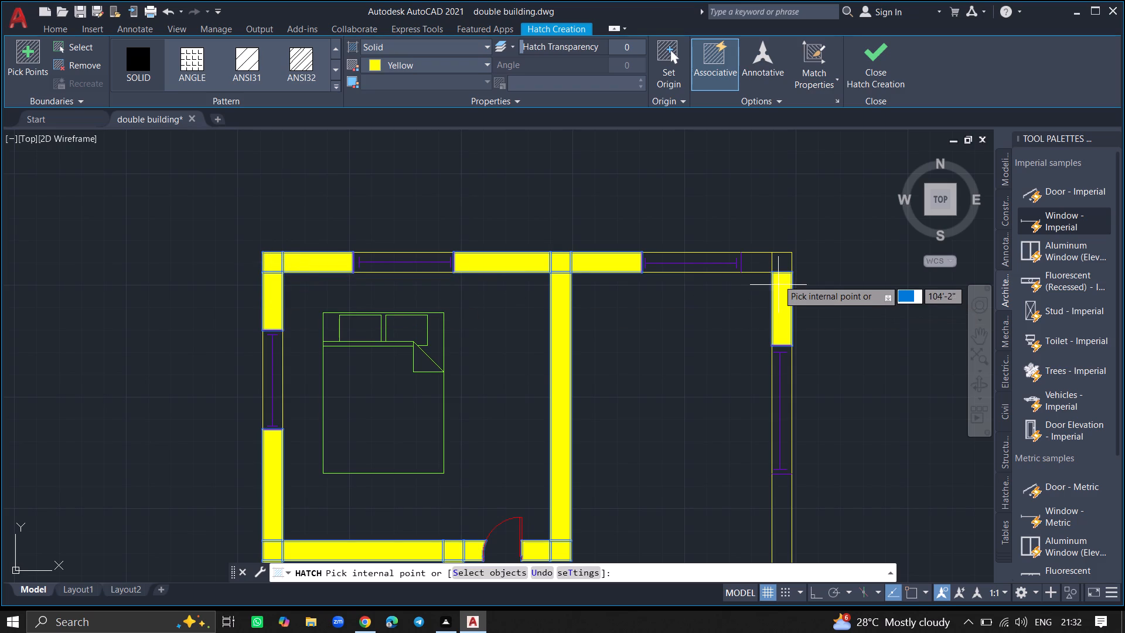
{"action": "left_click", "coordinate": [778, 267]}
{"action": "left_click", "coordinate": [759, 266]}
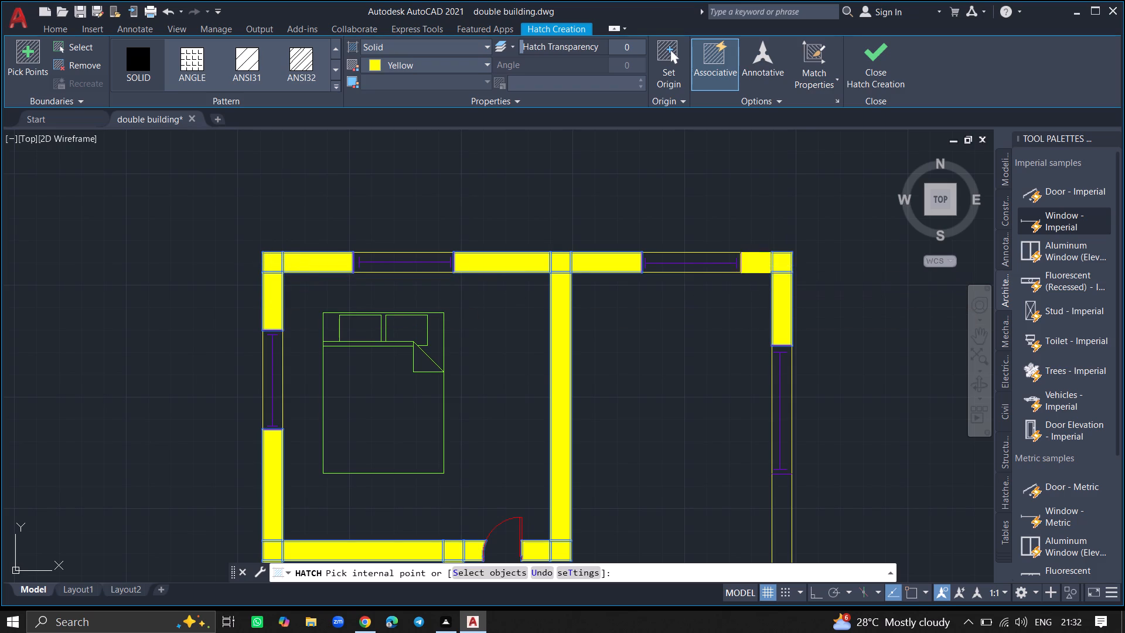
{"action": "scroll", "coordinate": [747, 223], "scroll_direction": "down", "scroll_amount": 1, "text": "ctrl"}
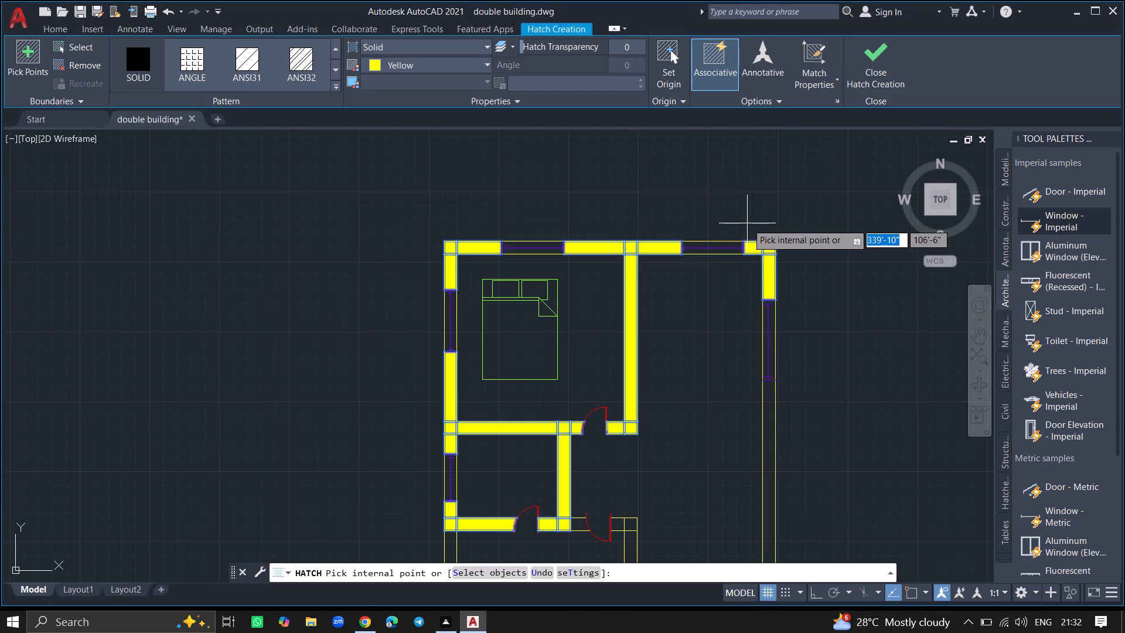
{"action": "left_click", "coordinate": [766, 427]}
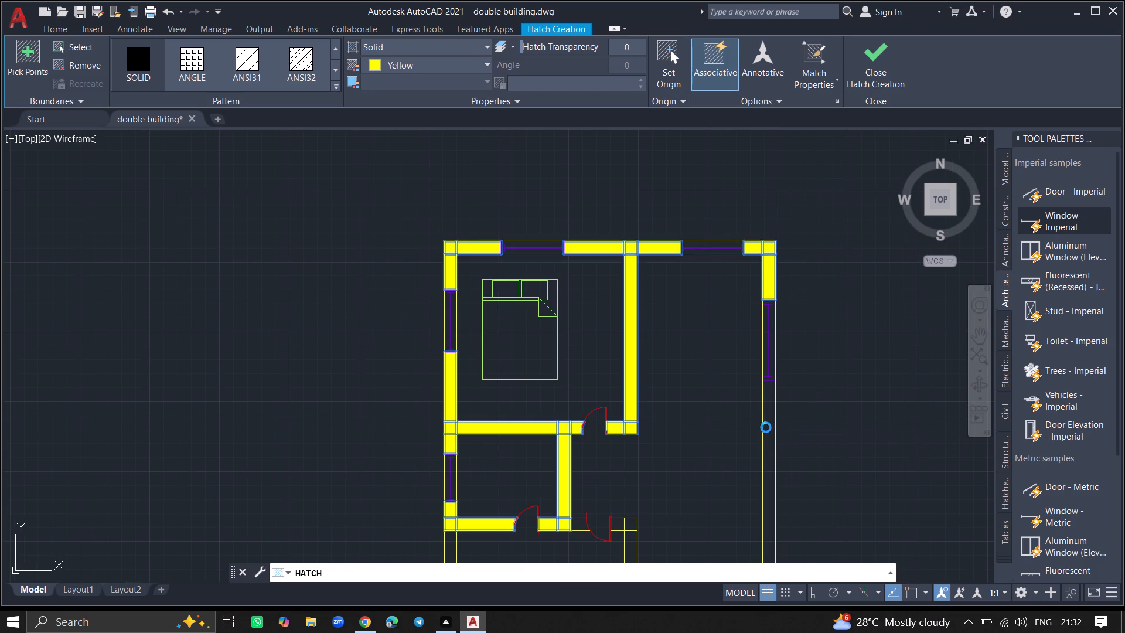
Hatch the right exterior wall beside the stair area and up to the lower hall window, including the double-door wall junction, in solid yellow.
{"action": "scroll", "coordinate": [729, 397], "scroll_direction": "down", "scroll_amount": 5, "text": "ctrl"}
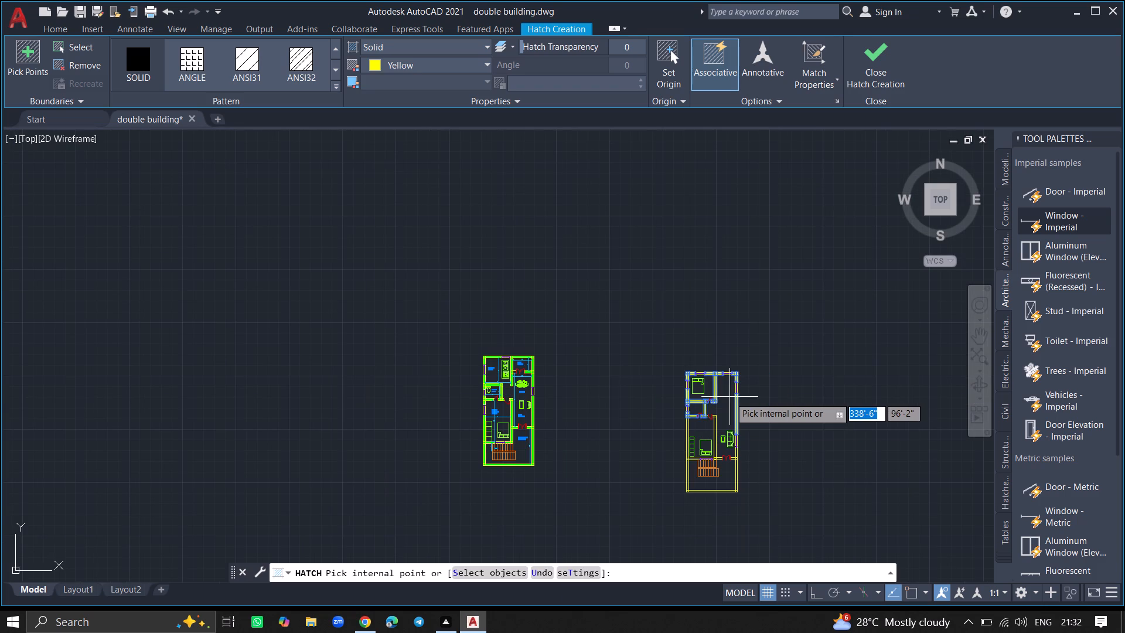
{"action": "scroll", "coordinate": [754, 481], "scroll_direction": "up", "scroll_amount": 1, "text": "ctrl"}
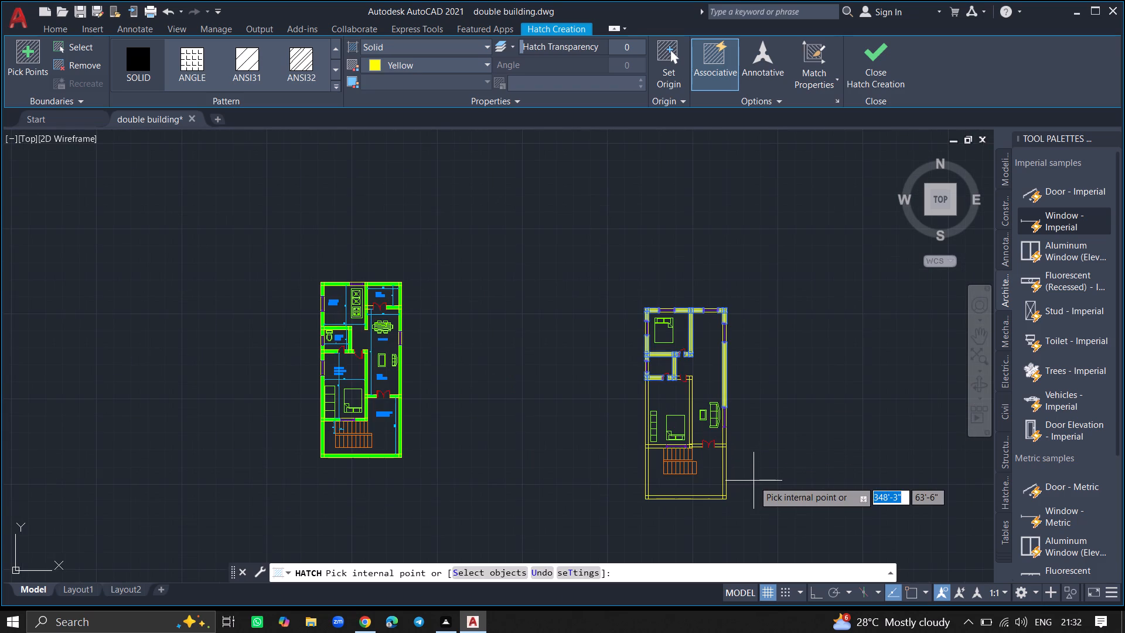
{"action": "scroll", "coordinate": [754, 481], "scroll_direction": "up", "scroll_amount": 2, "text": "ctrl"}
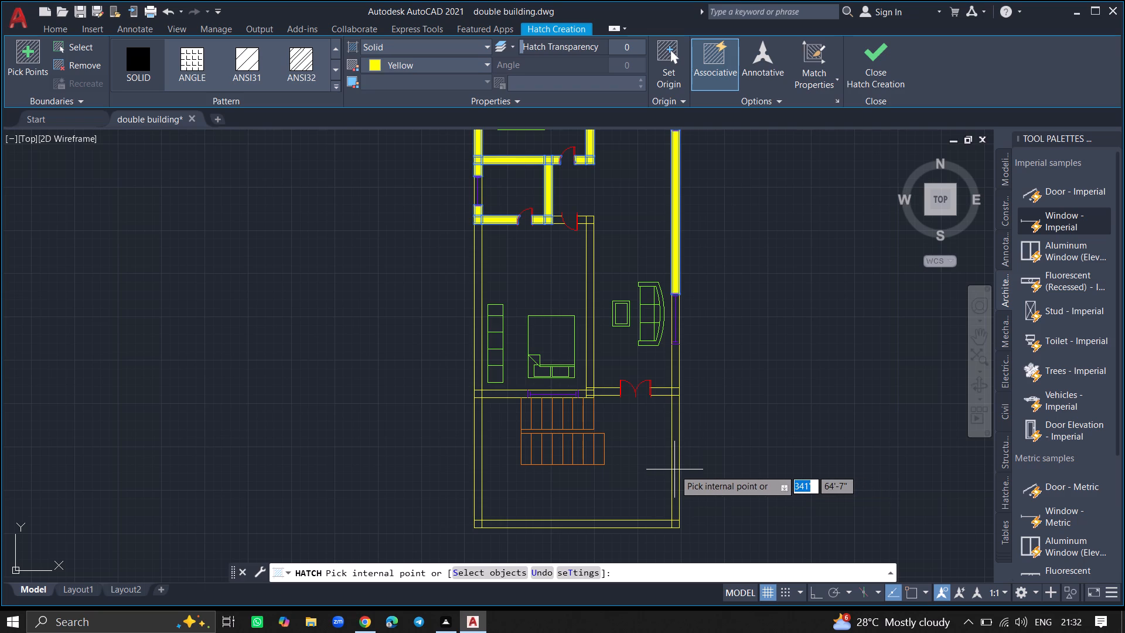
{"action": "left_click", "coordinate": [675, 469]}
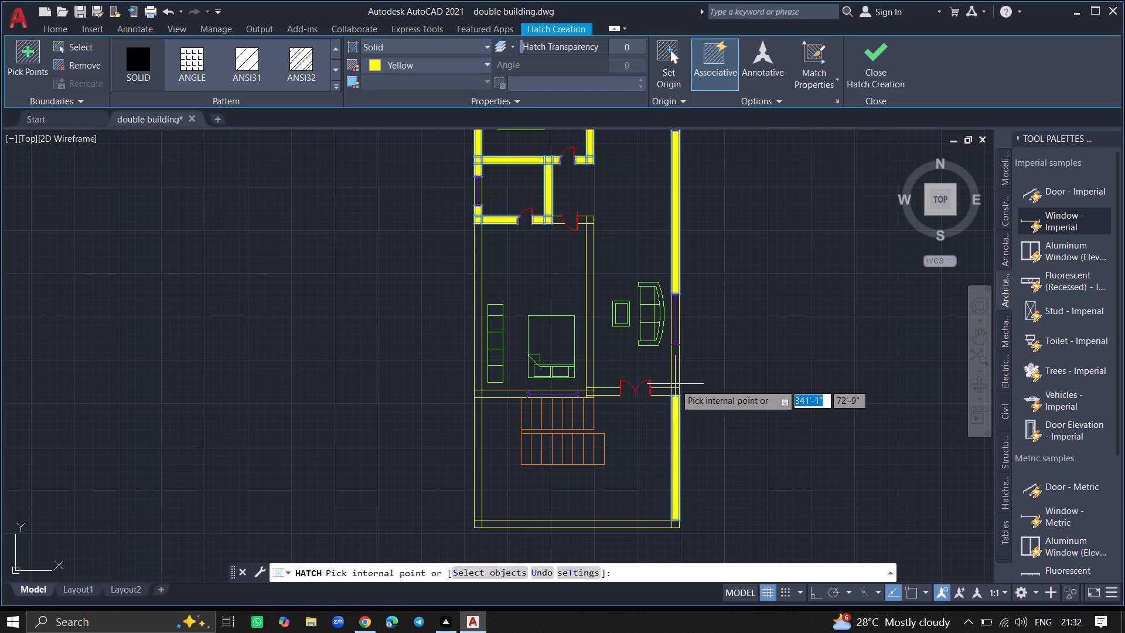
{"action": "left_click", "coordinate": [675, 384]}
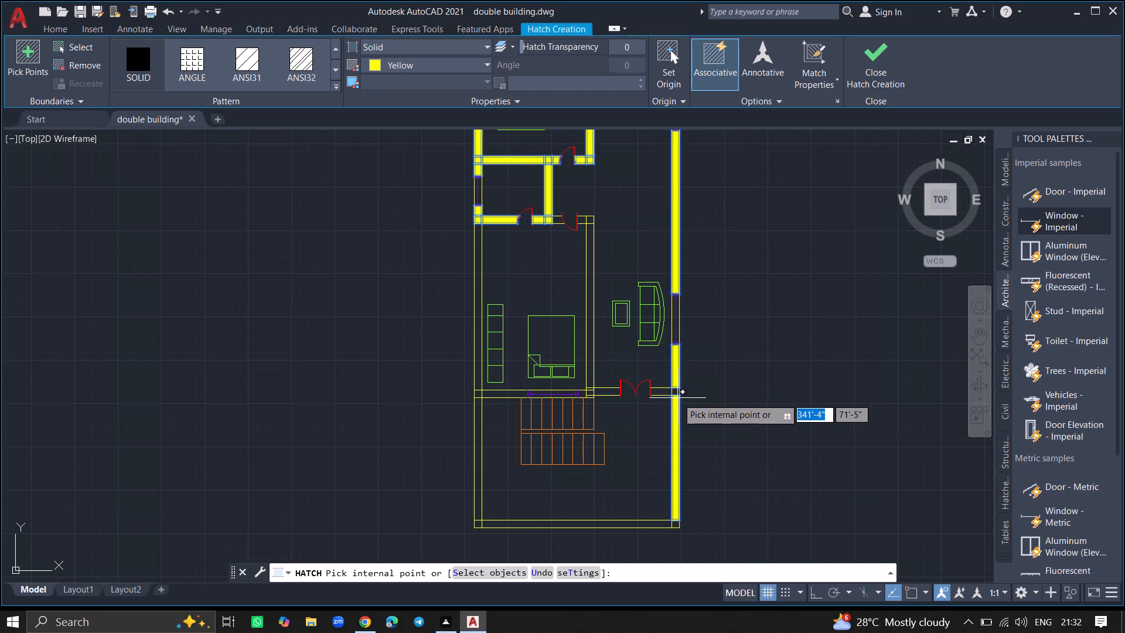
{"action": "scroll", "coordinate": [677, 398], "scroll_direction": "up", "scroll_amount": 6, "text": "ctrl"}
{"action": "left_click", "coordinate": [620, 333]}
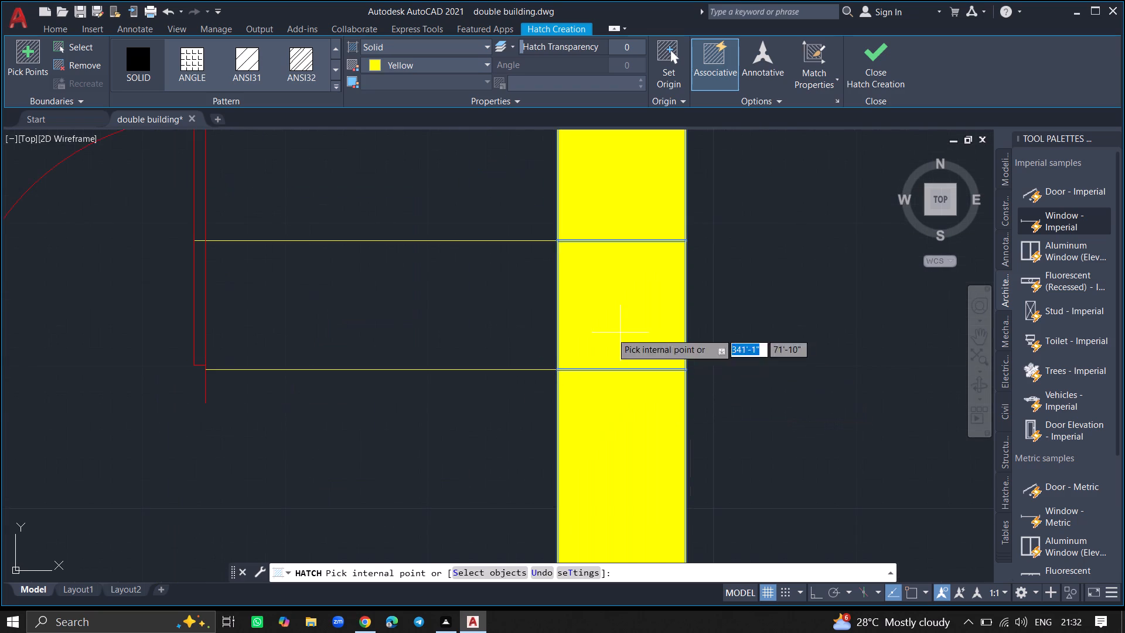
Fill the wall on both sides of the hall's double door, its left junction and the lower bedroom's right wall with solid yellow hatch.
{"action": "left_click", "coordinate": [490, 330]}
{"action": "scroll", "coordinate": [490, 330], "scroll_direction": "down", "scroll_amount": 4, "text": "ctrl"}
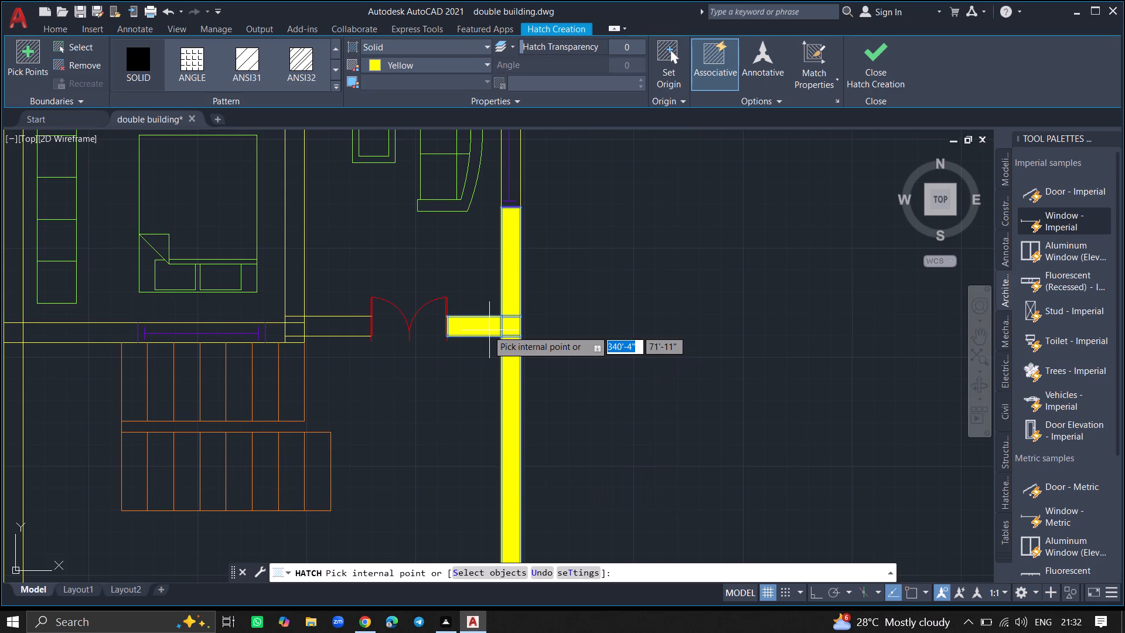
{"action": "left_click", "coordinate": [340, 332]}
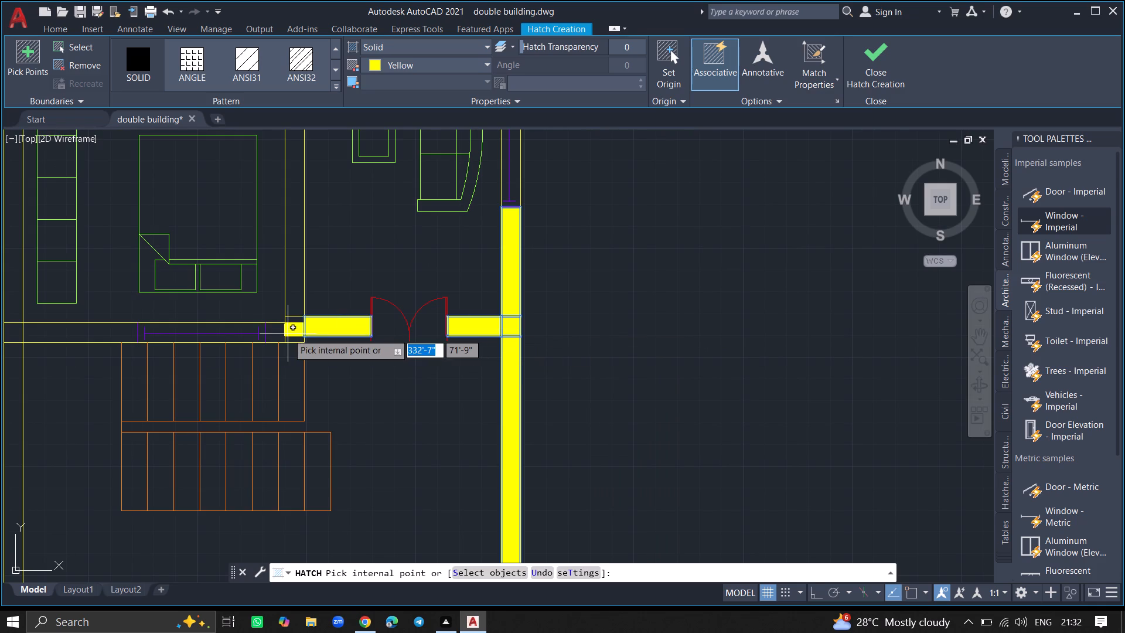
{"action": "left_click", "coordinate": [288, 333]}
{"action": "left_click", "coordinate": [291, 323]}
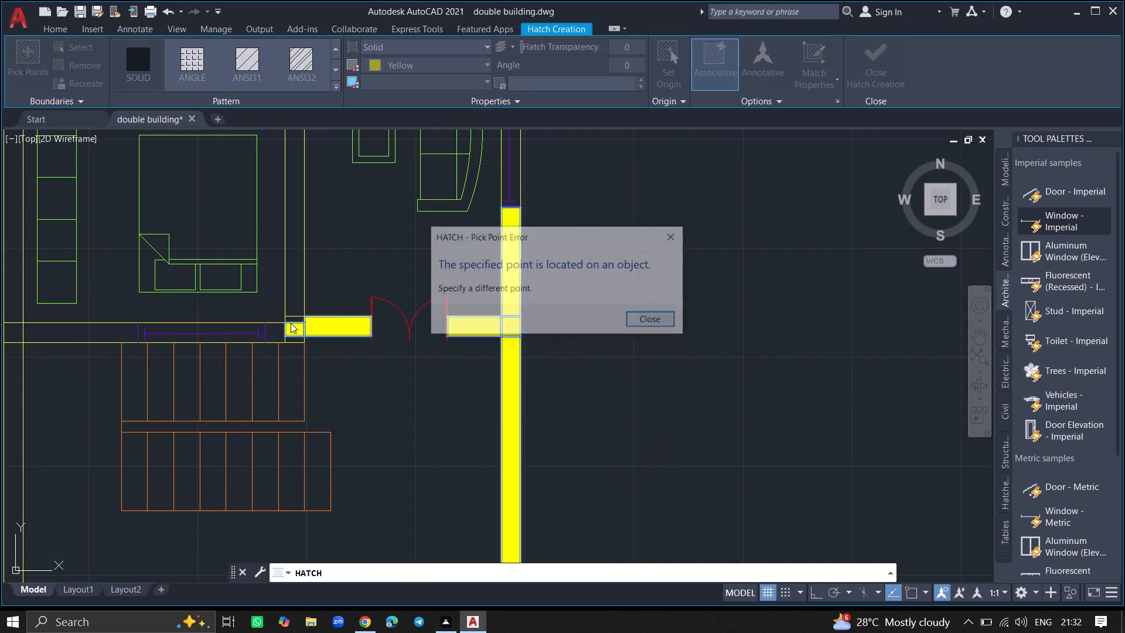
{"action": "left_click", "coordinate": [644, 316]}
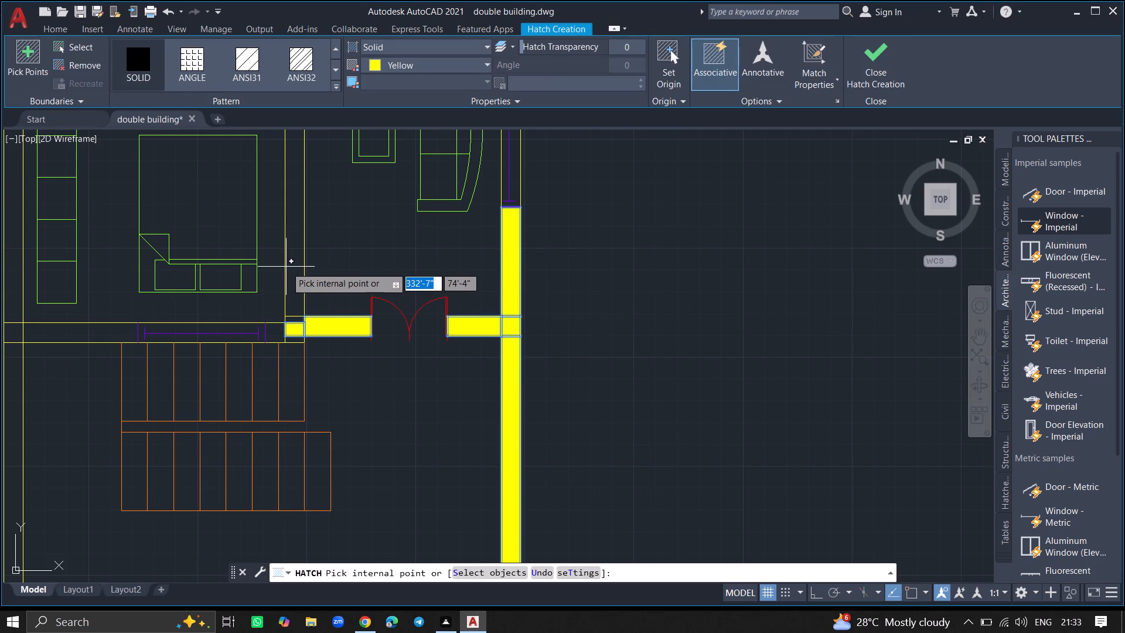
{"action": "left_click", "coordinate": [291, 267]}
{"action": "scroll", "coordinate": [295, 297], "scroll_direction": "down", "scroll_amount": 2, "text": "ctrl"}
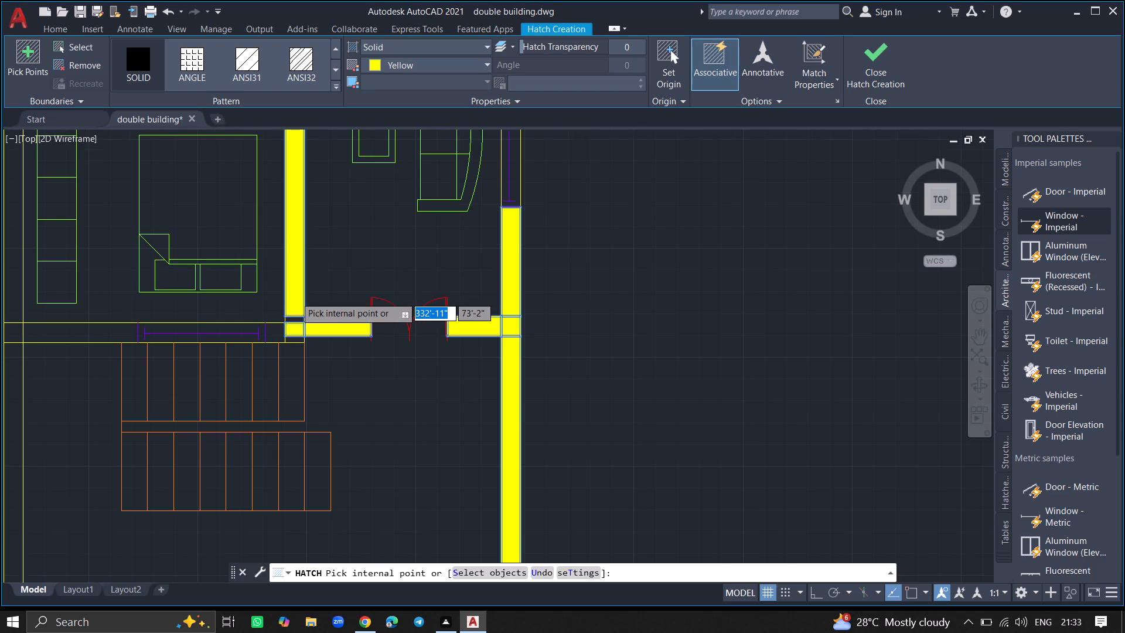
Hatch the stair area's left and bottom exterior walls, including both bottom corners, in solid yellow.
{"action": "scroll", "coordinate": [295, 297], "scroll_direction": "down", "scroll_amount": 1, "text": "ctrl"}
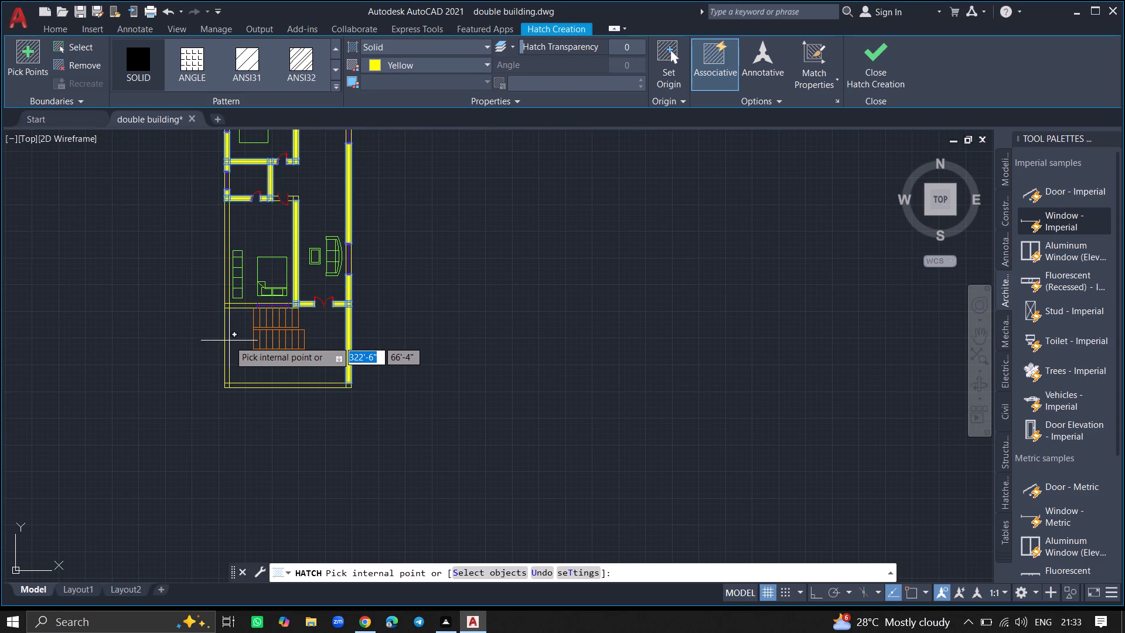
{"action": "scroll", "coordinate": [229, 341], "scroll_direction": "up", "scroll_amount": 4, "text": "ctrl"}
{"action": "left_click", "coordinate": [218, 342]}
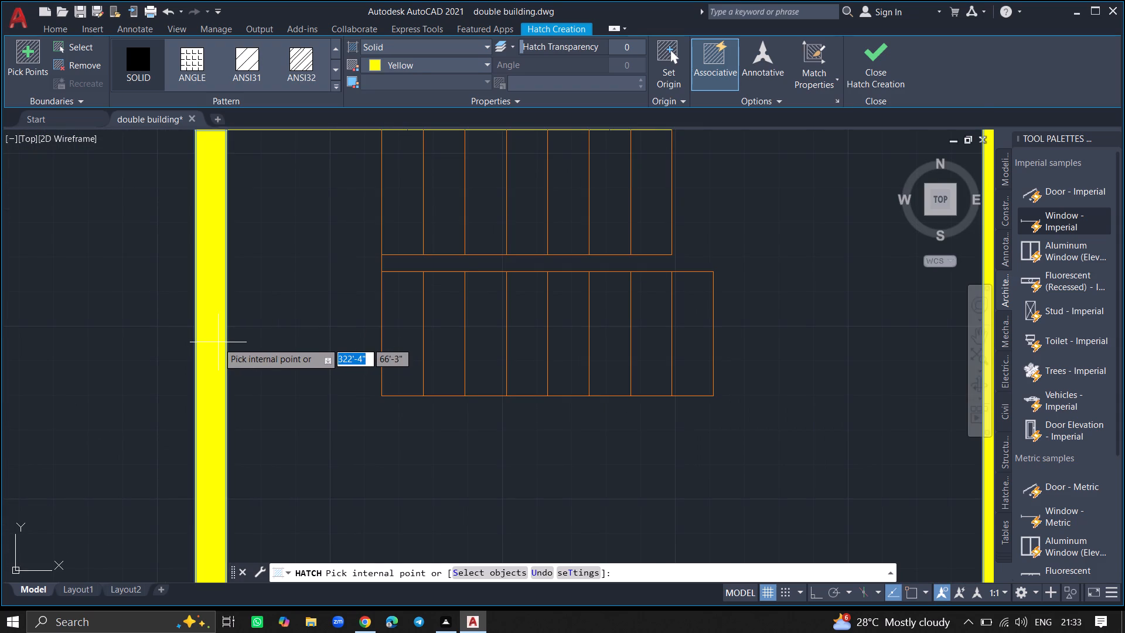
{"action": "scroll", "coordinate": [259, 302], "scroll_direction": "down", "scroll_amount": 3, "text": "ctrl"}
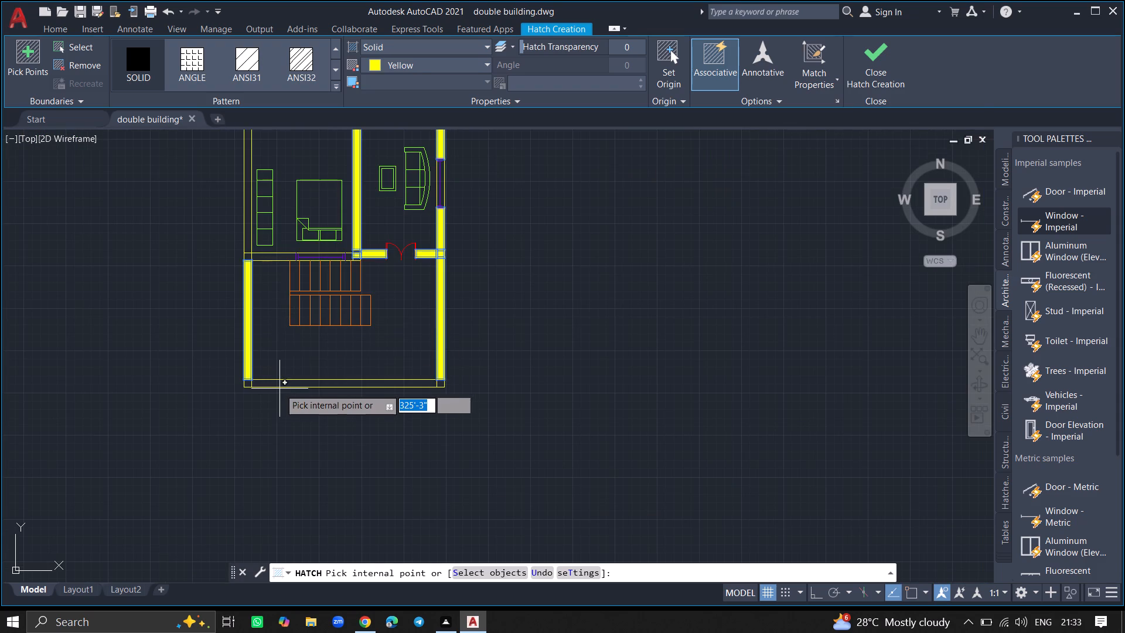
{"action": "scroll", "coordinate": [279, 389], "scroll_direction": "up", "scroll_amount": 3, "text": "ctrl"}
{"action": "left_click", "coordinate": [279, 382]}
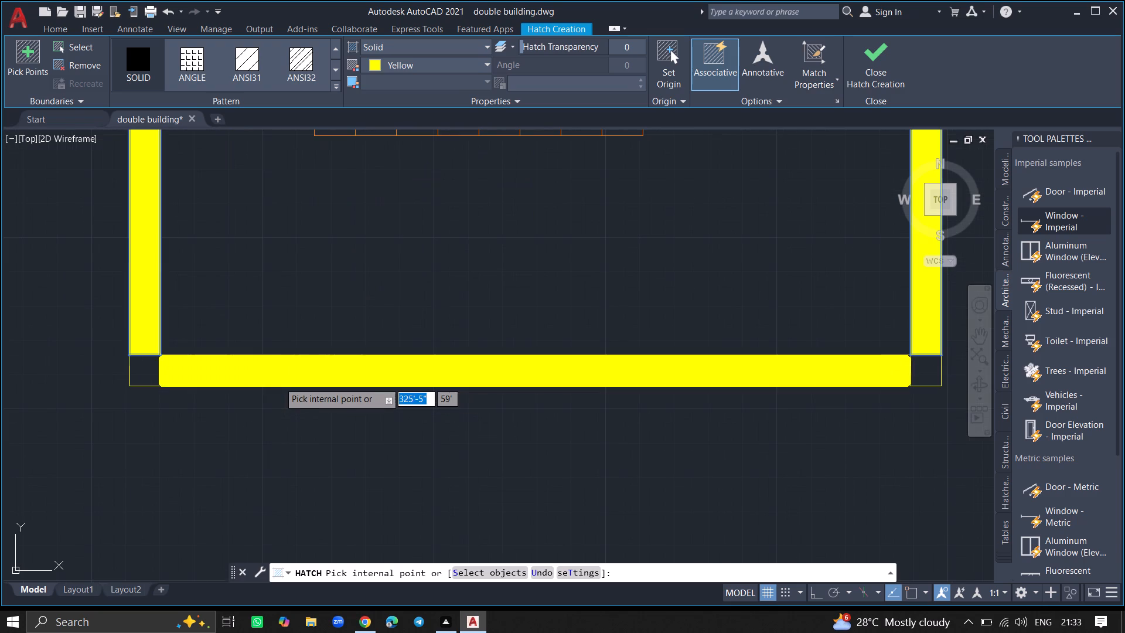
{"action": "left_click", "coordinate": [279, 382]}
{"action": "left_click", "coordinate": [137, 379]}
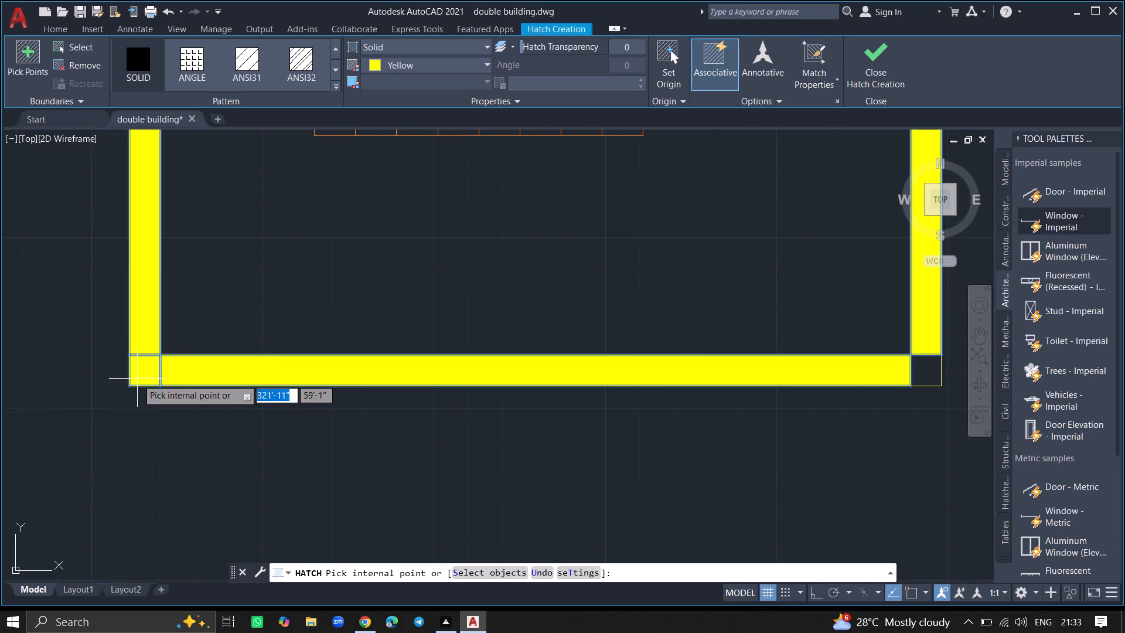
{"action": "left_click", "coordinate": [926, 366]}
Fill the lower bedroom's left exterior wall with solid yellow hatch and finish the hatch command.
{"action": "scroll", "coordinate": [826, 335], "scroll_direction": "down", "scroll_amount": 4, "text": "ctrl"}
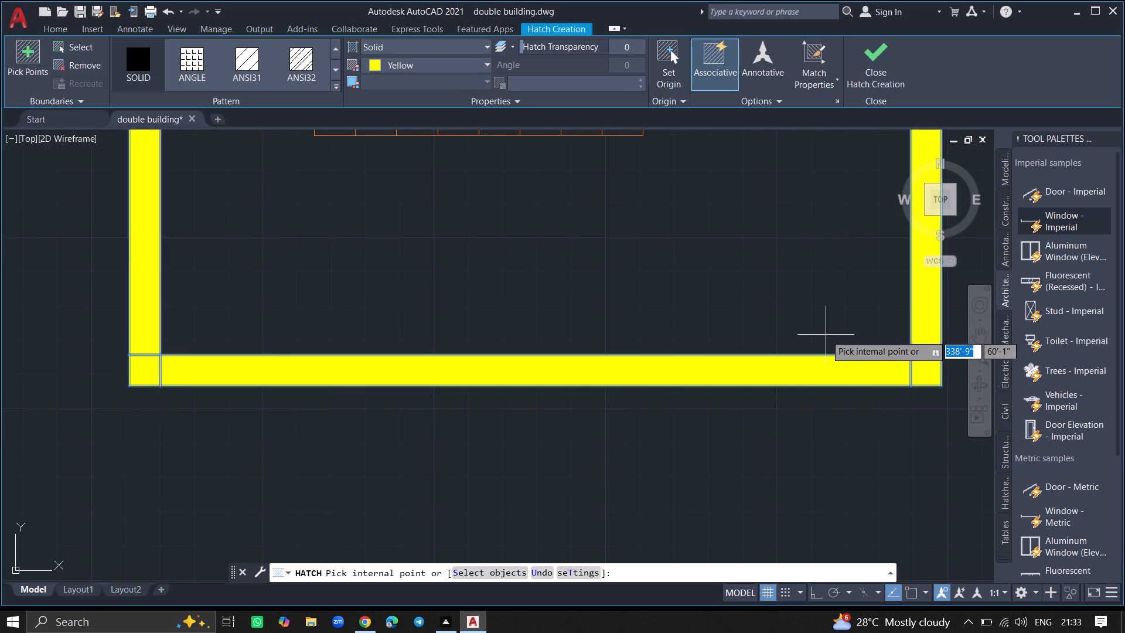
{"action": "scroll", "coordinate": [826, 335], "scroll_direction": "down", "scroll_amount": 6, "text": "ctrl"}
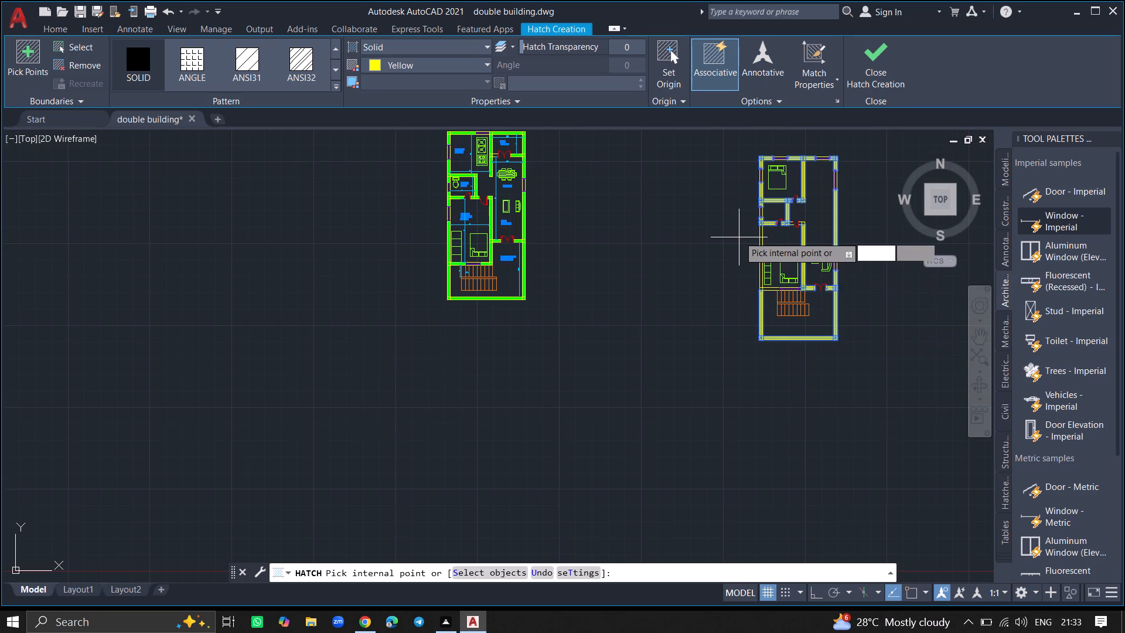
{"action": "scroll", "coordinate": [739, 236], "scroll_direction": "up", "scroll_amount": 4, "text": "ctrl"}
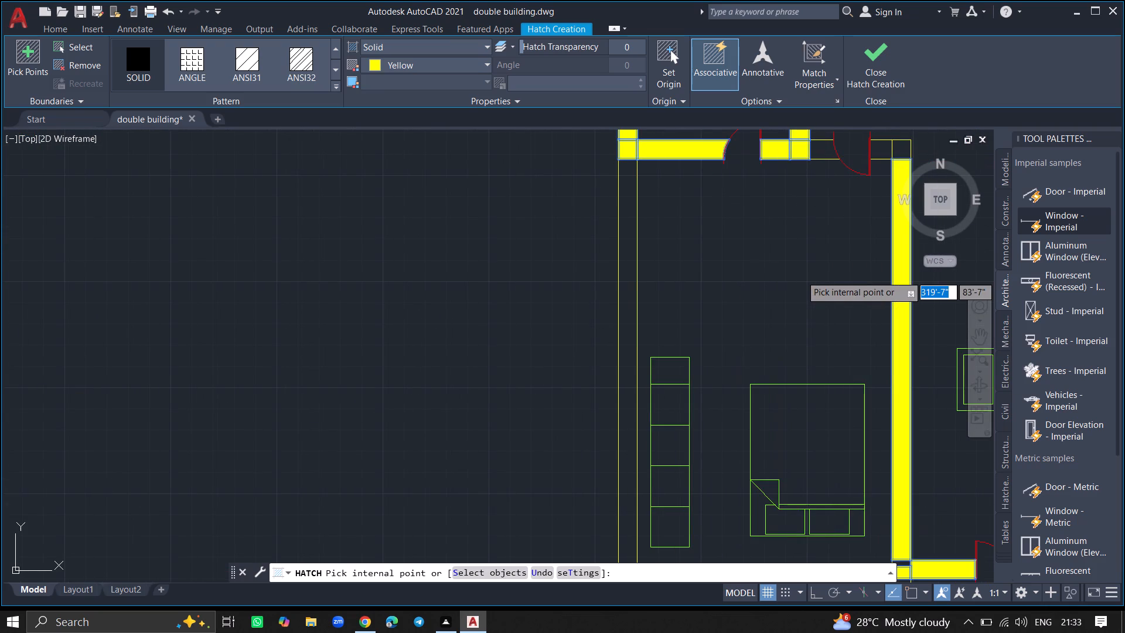
{"action": "left_click", "coordinate": [621, 297]}
{"action": "scroll", "coordinate": [540, 324], "scroll_direction": "down", "scroll_amount": 7, "text": "ctrl"}
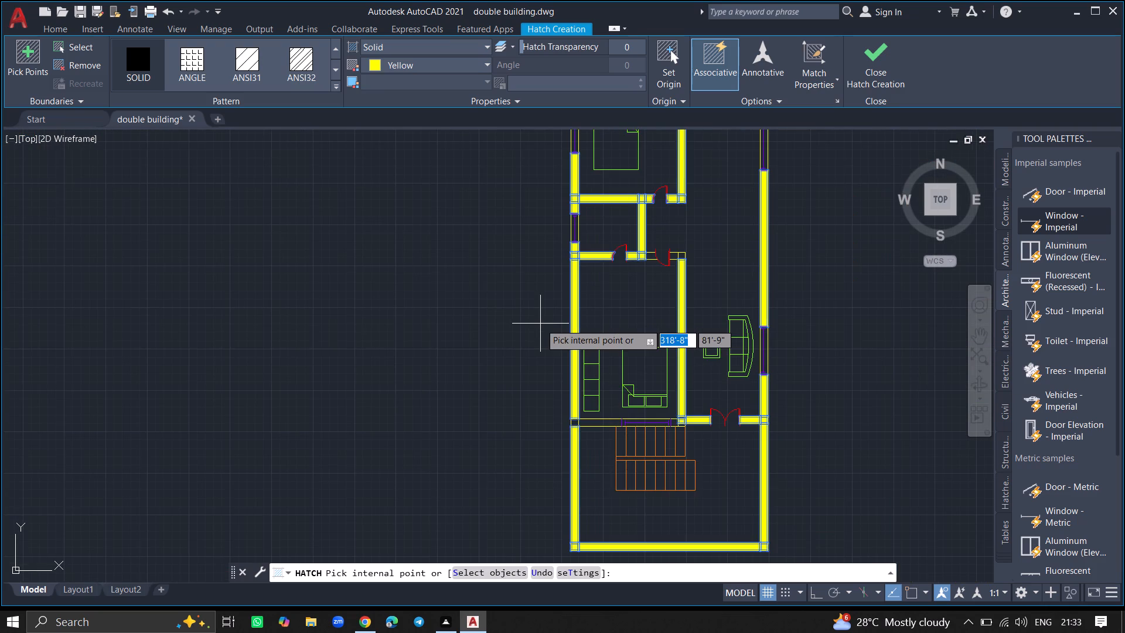
{"action": "key", "text": "Return"}
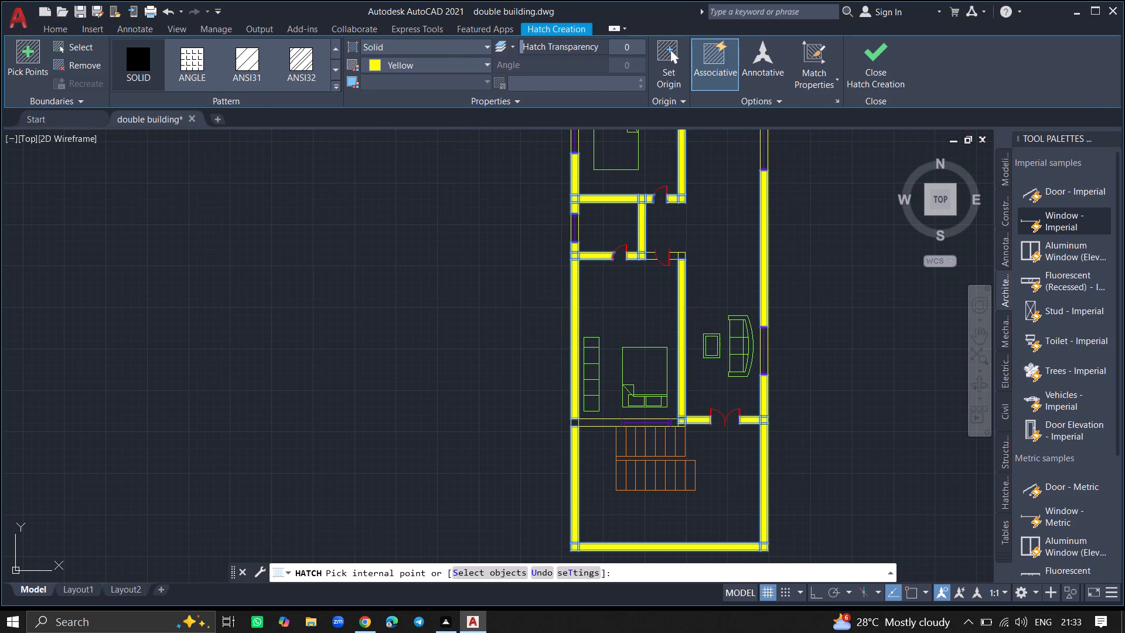
{"action": "scroll", "coordinate": [533, 301], "scroll_direction": "down", "scroll_amount": 4, "text": "ctrl"}
{"action": "scroll", "coordinate": [559, 290], "scroll_direction": "up", "scroll_amount": 2, "text": "ctrl"}
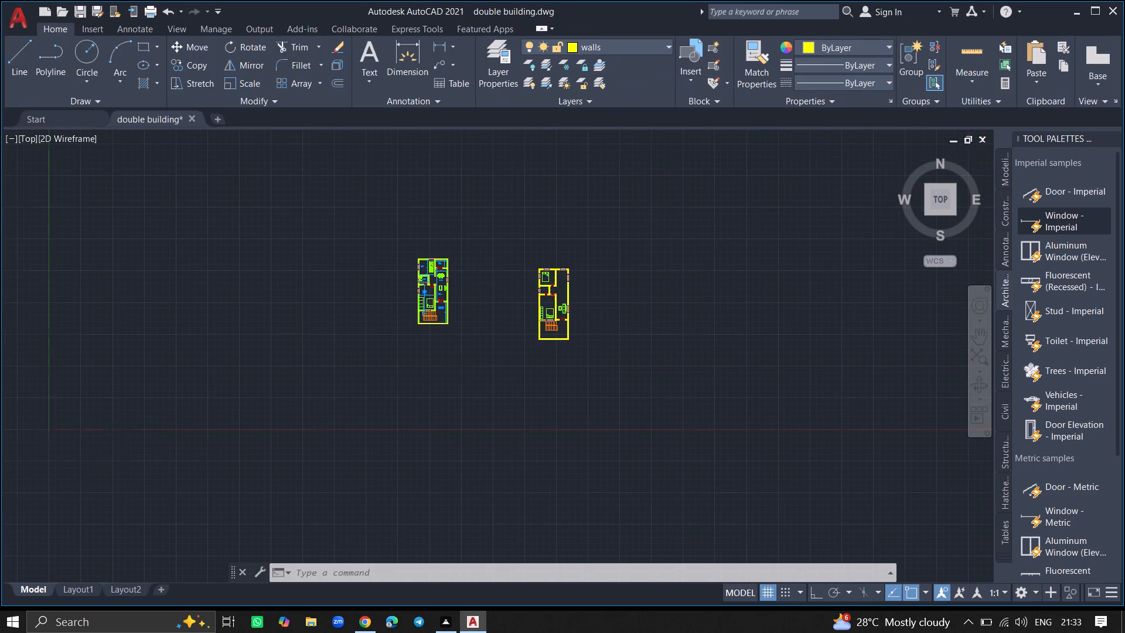
Make the text layer current.
{"action": "scroll", "coordinate": [559, 290], "scroll_direction": "up", "scroll_amount": 3, "text": "ctrl"}
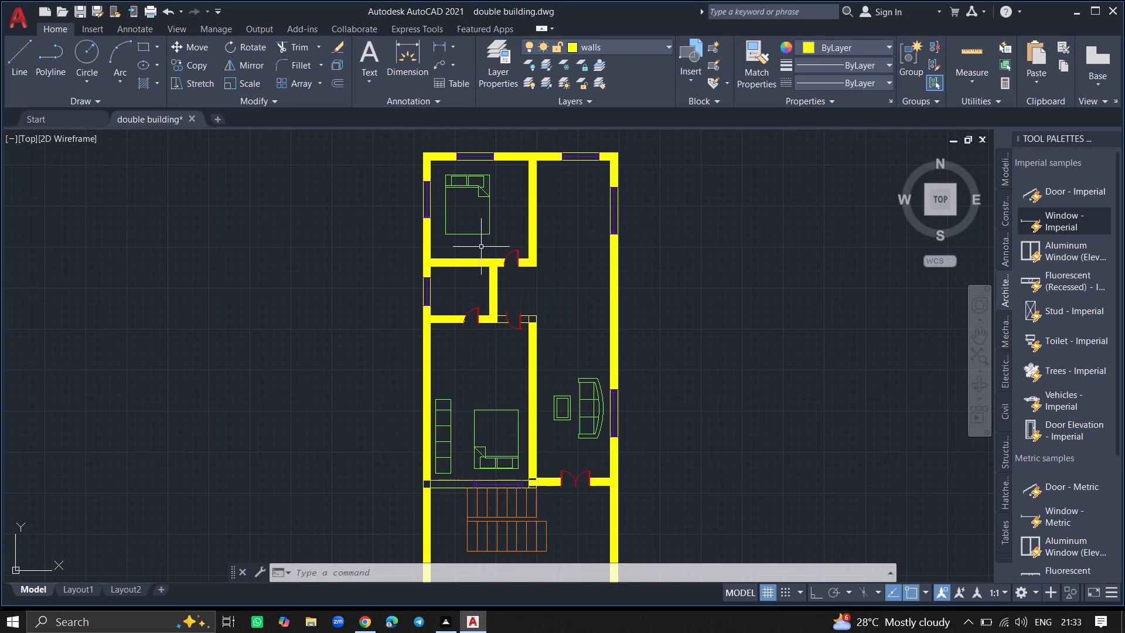
{"action": "scroll", "coordinate": [481, 247], "scroll_direction": "up", "scroll_amount": 2, "text": "ctrl"}
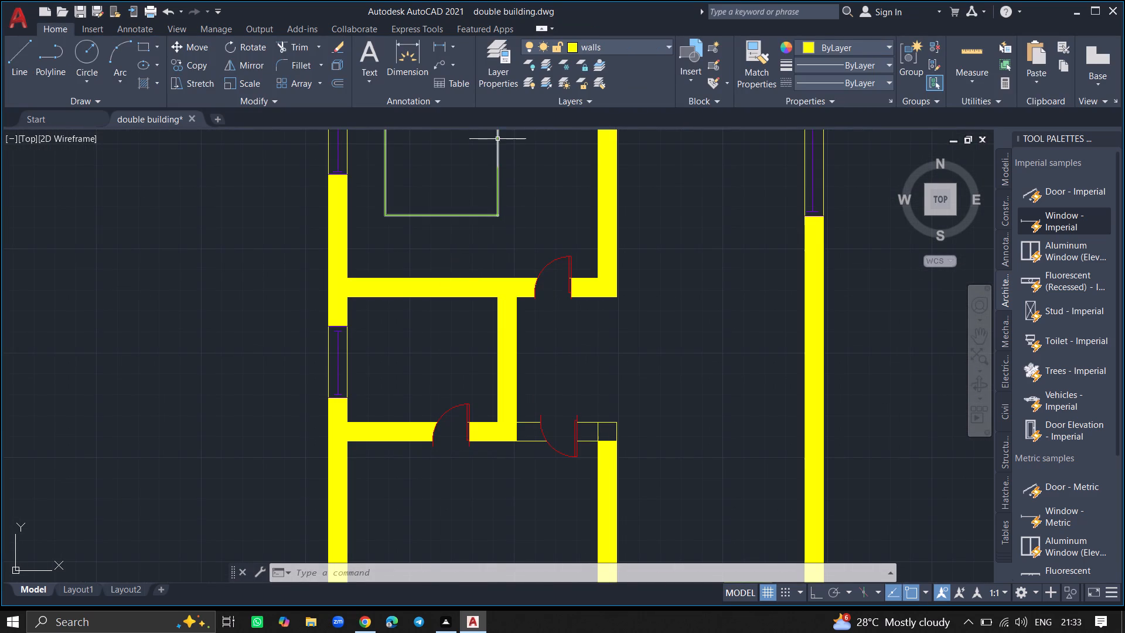
{"action": "double_click", "coordinate": [504, 75]}
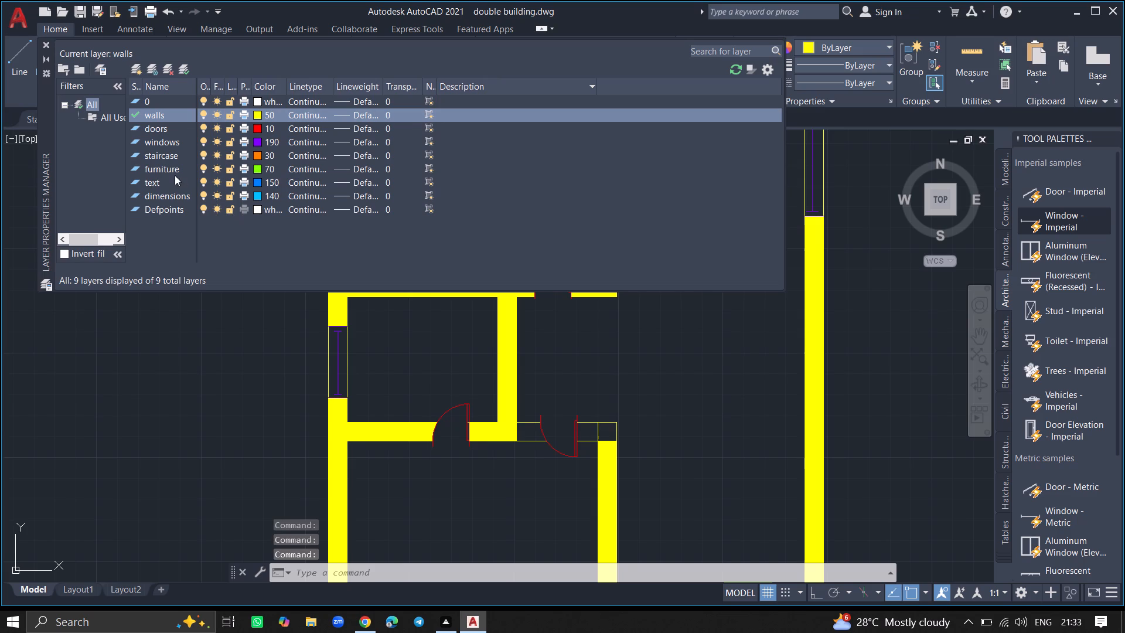
{"action": "double_click", "coordinate": [165, 181]}
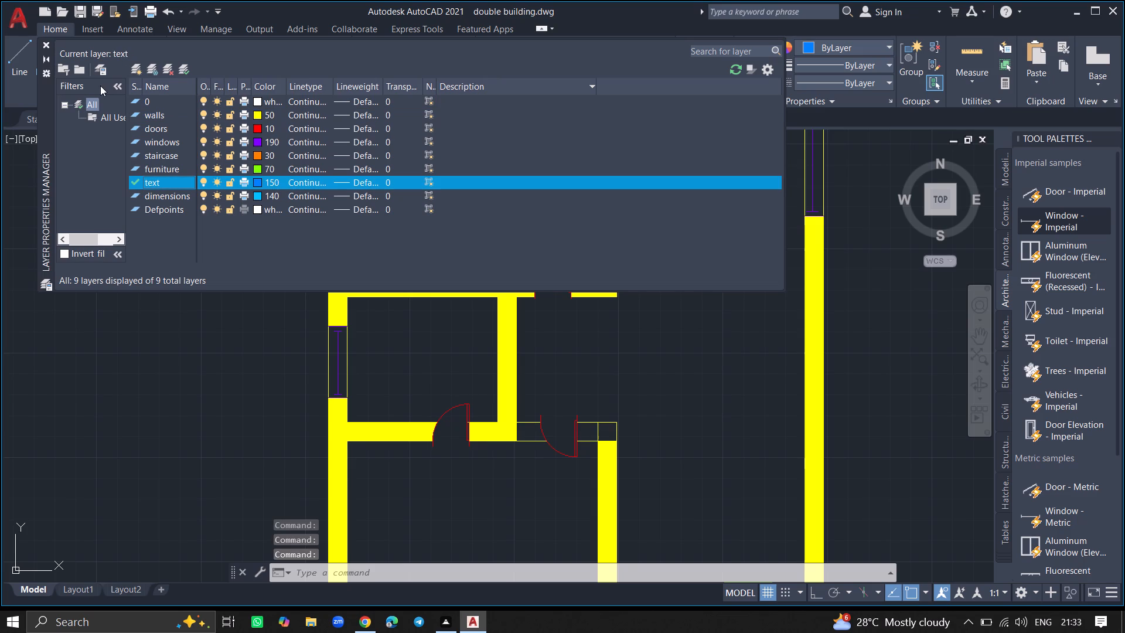
{"action": "left_click", "coordinate": [42, 42]}
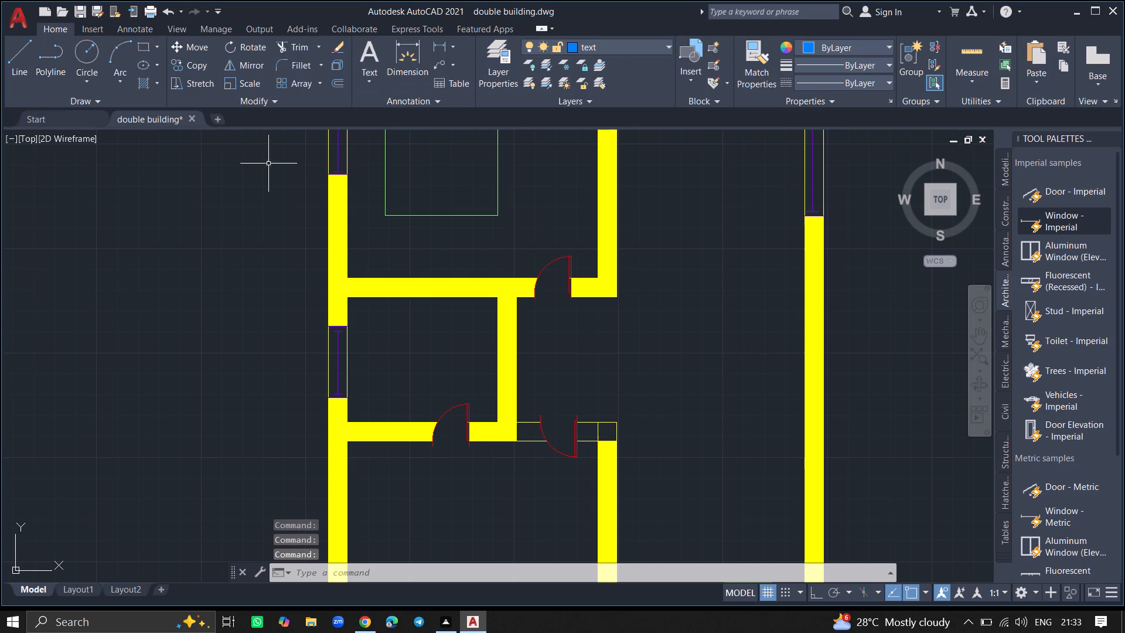
Add a multiline text label reading "KIDS BEDROOM" with "10' X 10'" on a second line, below the upper bedroom's bed.
{"action": "type", "text": "MTEXT"}
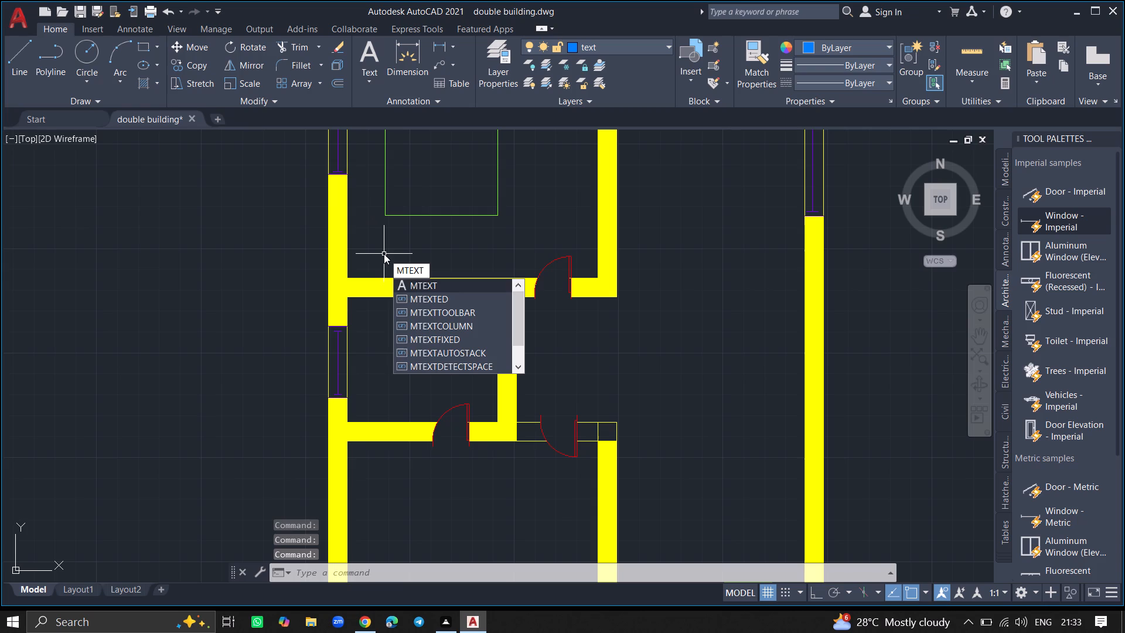
{"action": "key", "text": "Return"}
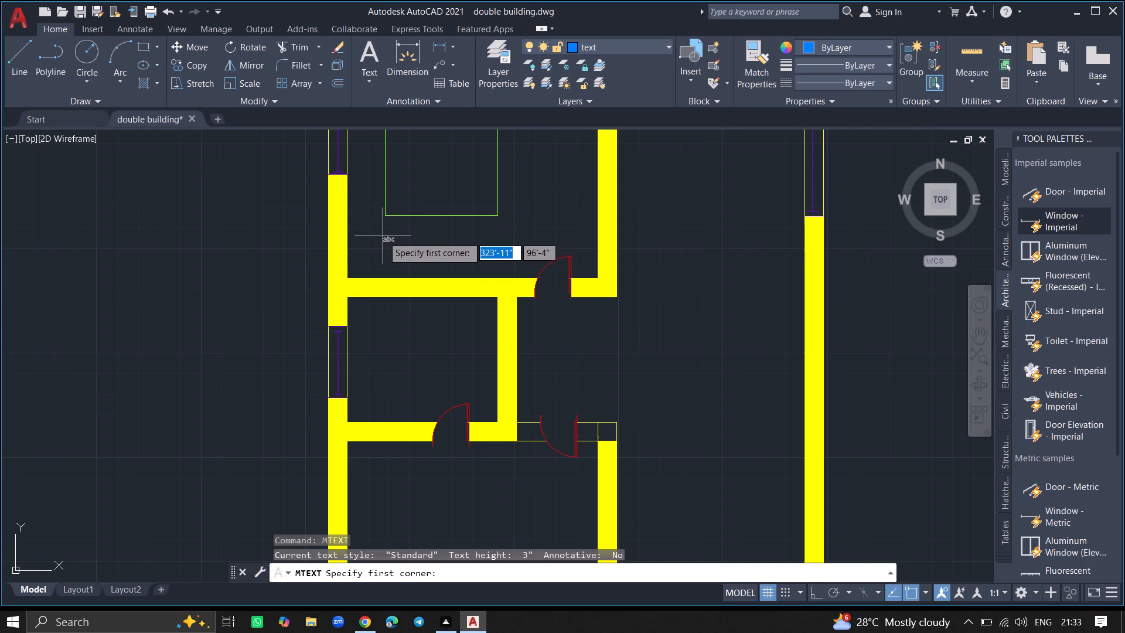
{"action": "left_click", "coordinate": [383, 236]}
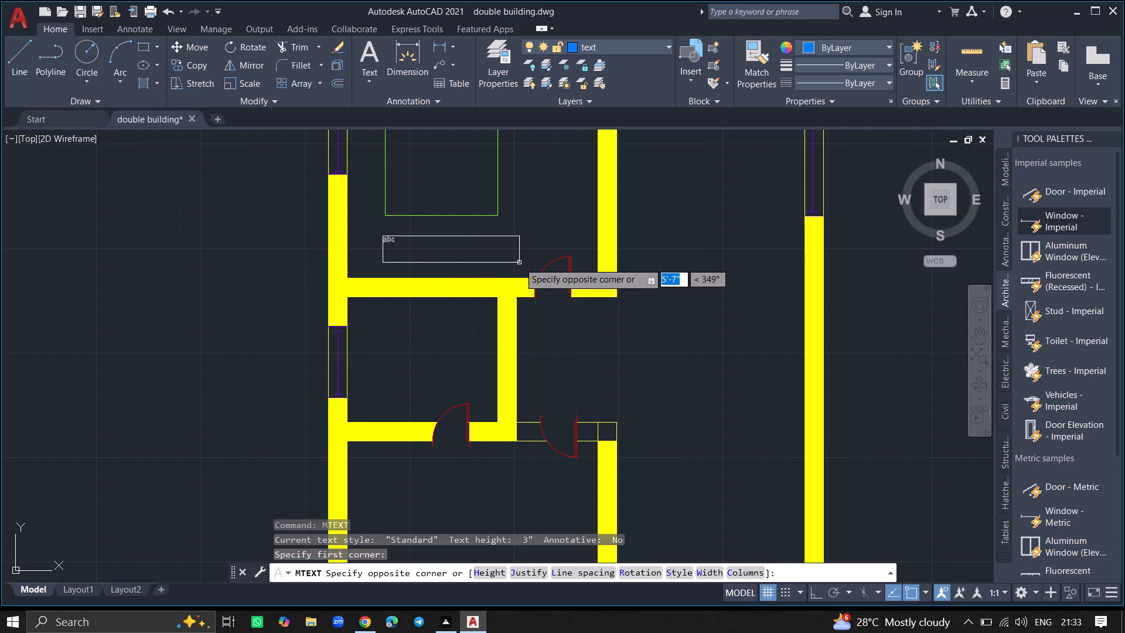
{"action": "left_click", "coordinate": [519, 263]}
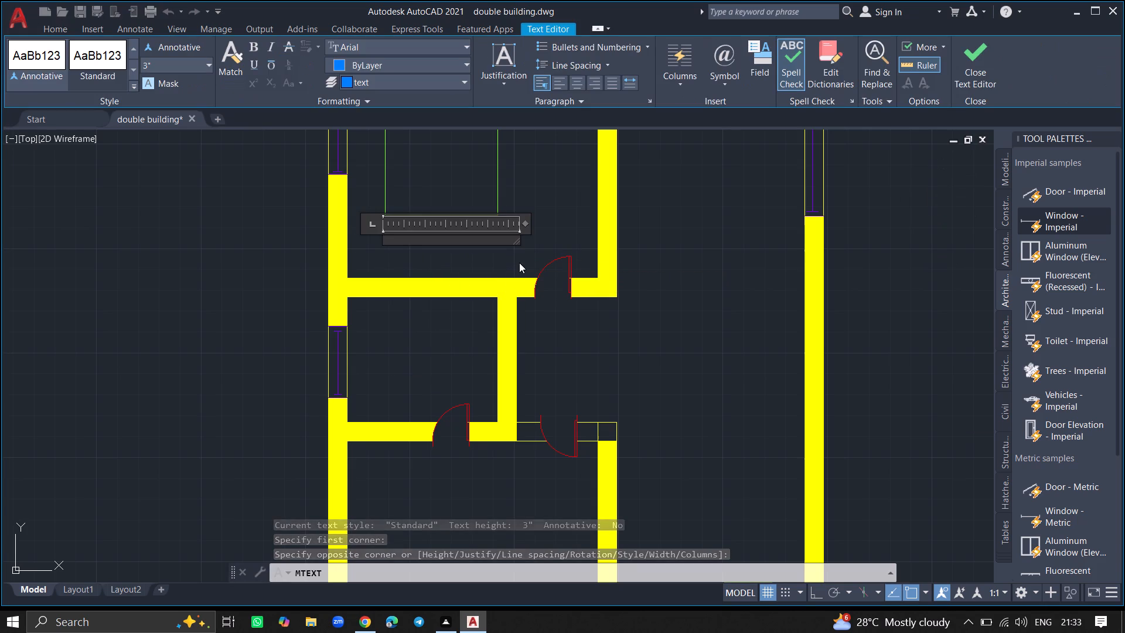
{"action": "type", "text": "KI"}
{"action": "type", "text": "DS"}
{"action": "key", "text": "space"}
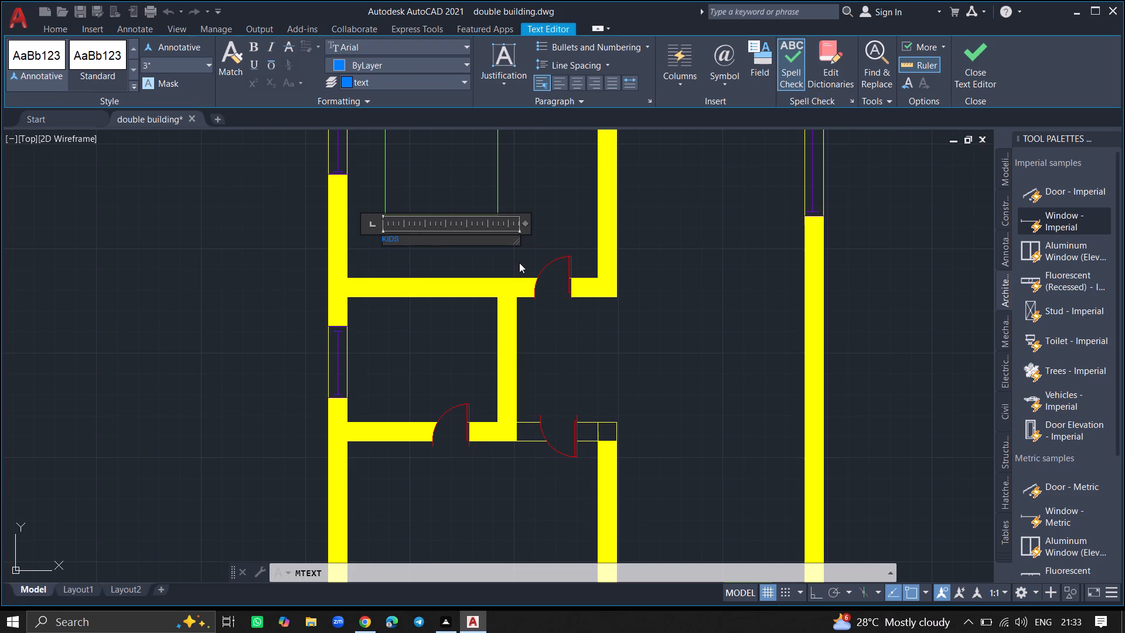
{"action": "type", "text": "BEDROOM"}
{"action": "key", "text": "space"}
{"action": "key", "text": "Return"}
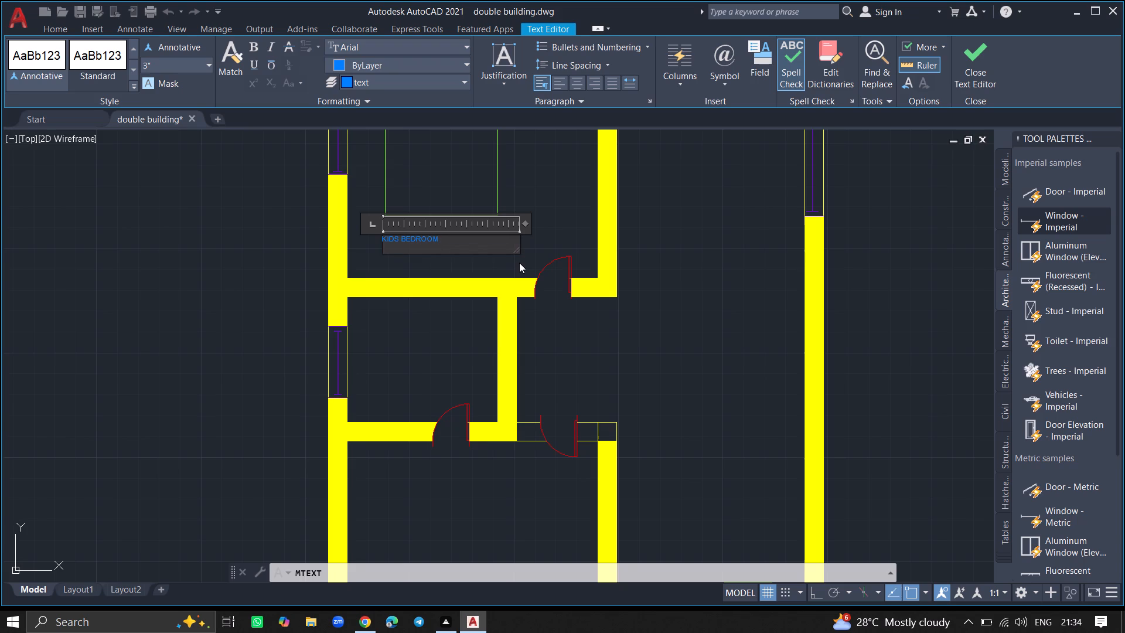
{"action": "type", "text": "10' X 10'"}
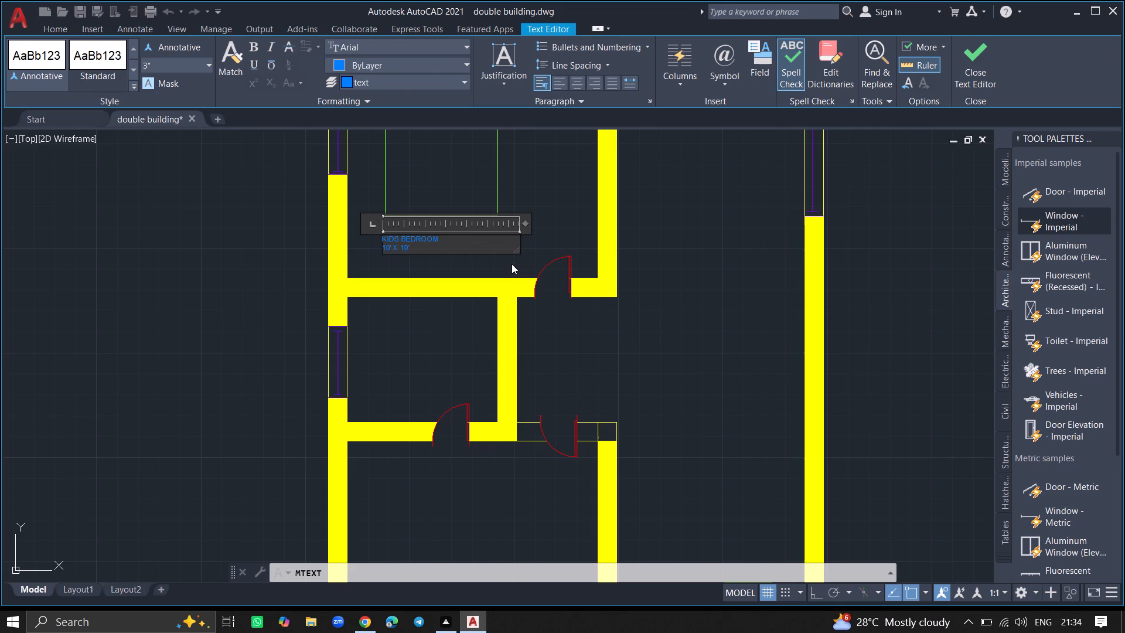
{"action": "left_click", "coordinate": [512, 264]}
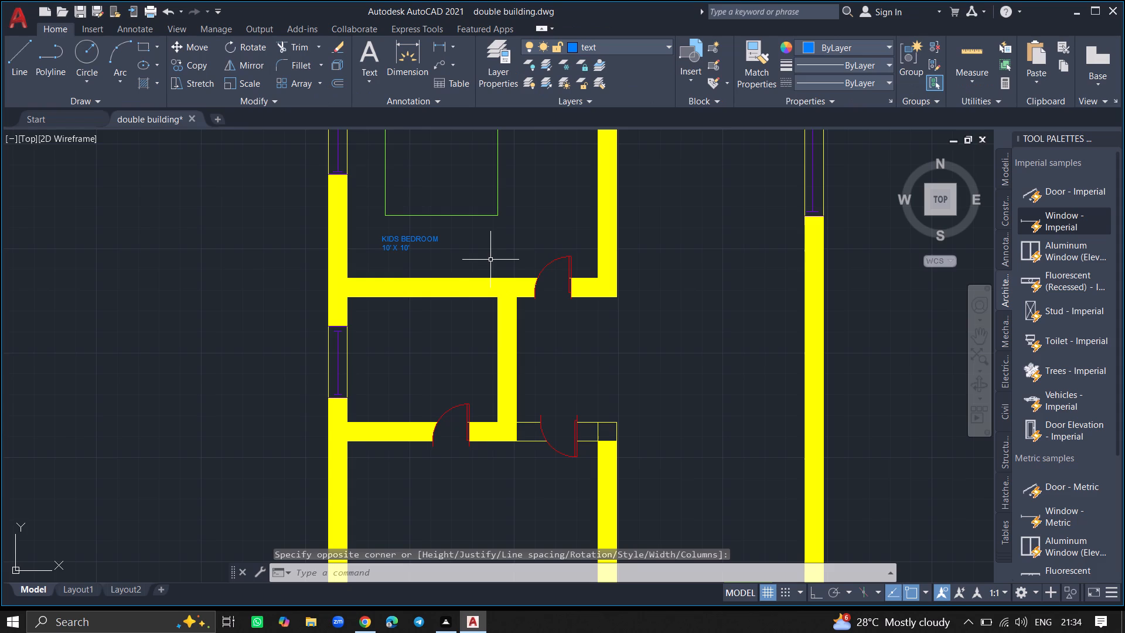
Label the small room below the kids bedroom with multiline text "A TOILET" and "6' X 5'" on a second line.
{"action": "type", "text": "MTEXT"}
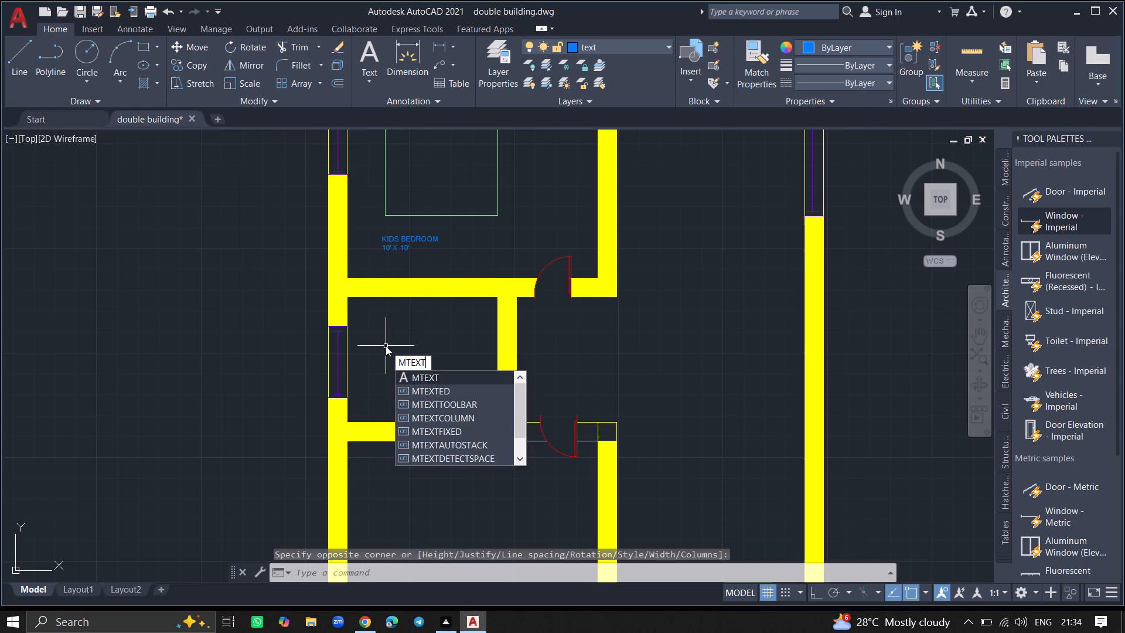
{"action": "key", "text": "Return"}
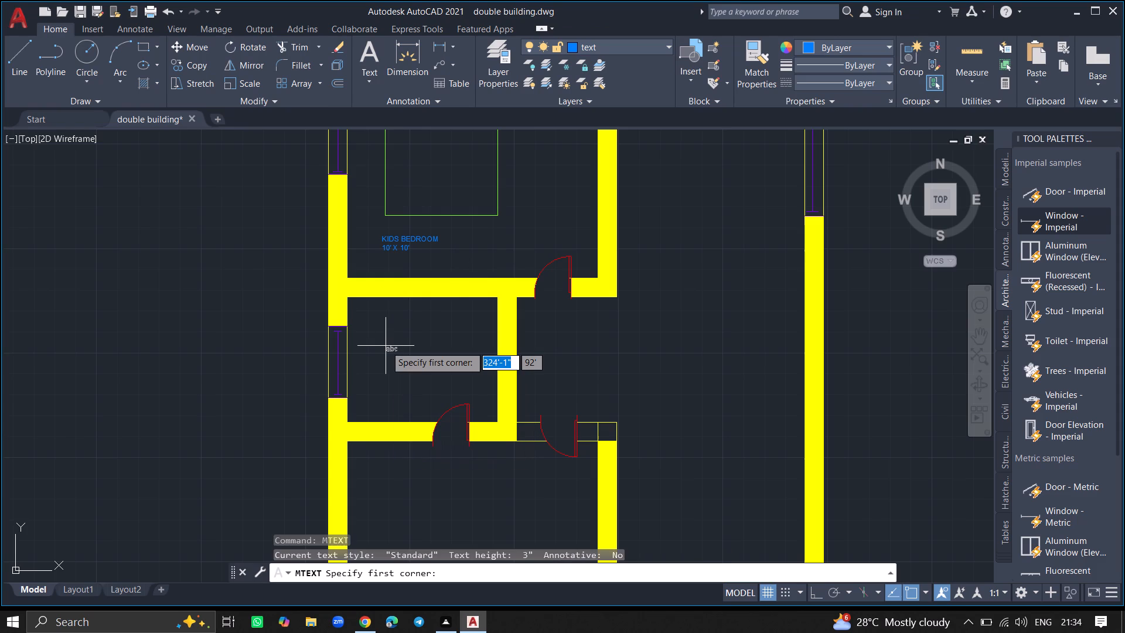
{"action": "scroll", "coordinate": [386, 346], "scroll_direction": "up", "scroll_amount": 3, "text": "ctrl"}
{"action": "left_click", "coordinate": [377, 302]}
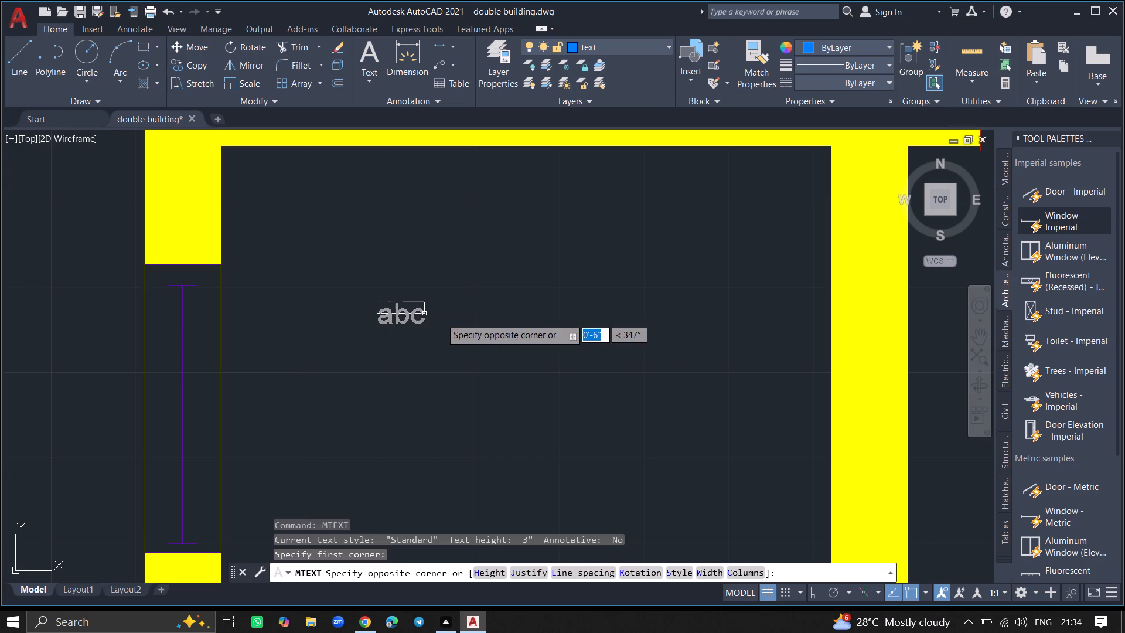
{"action": "left_click", "coordinate": [698, 371]}
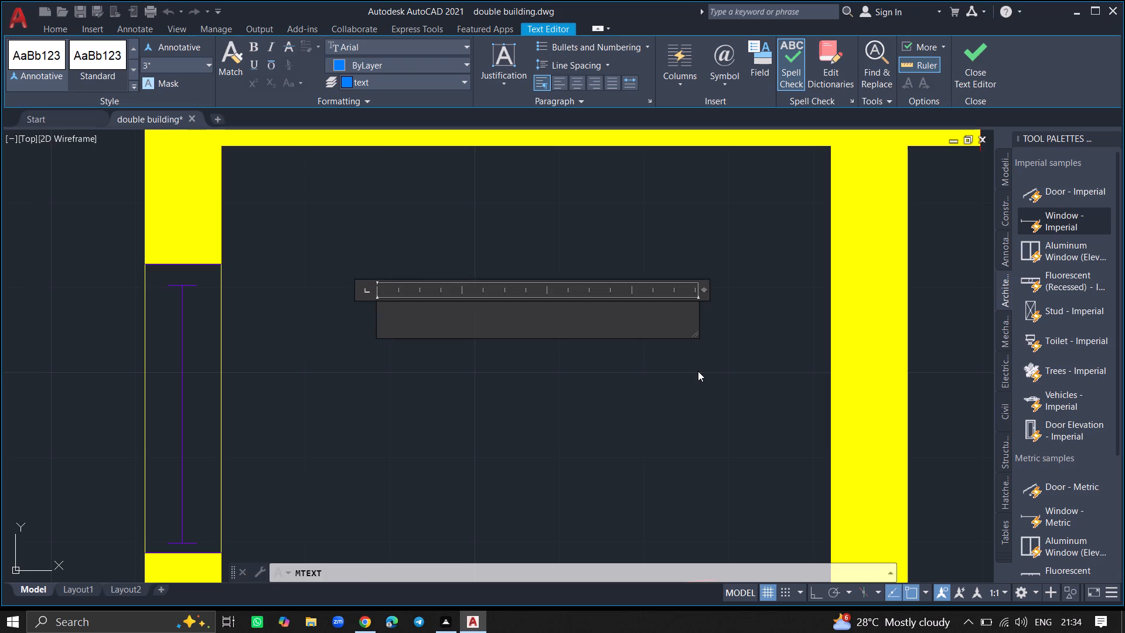
{"action": "scroll", "coordinate": [698, 371], "scroll_direction": "down", "scroll_amount": 4, "text": "ctrl"}
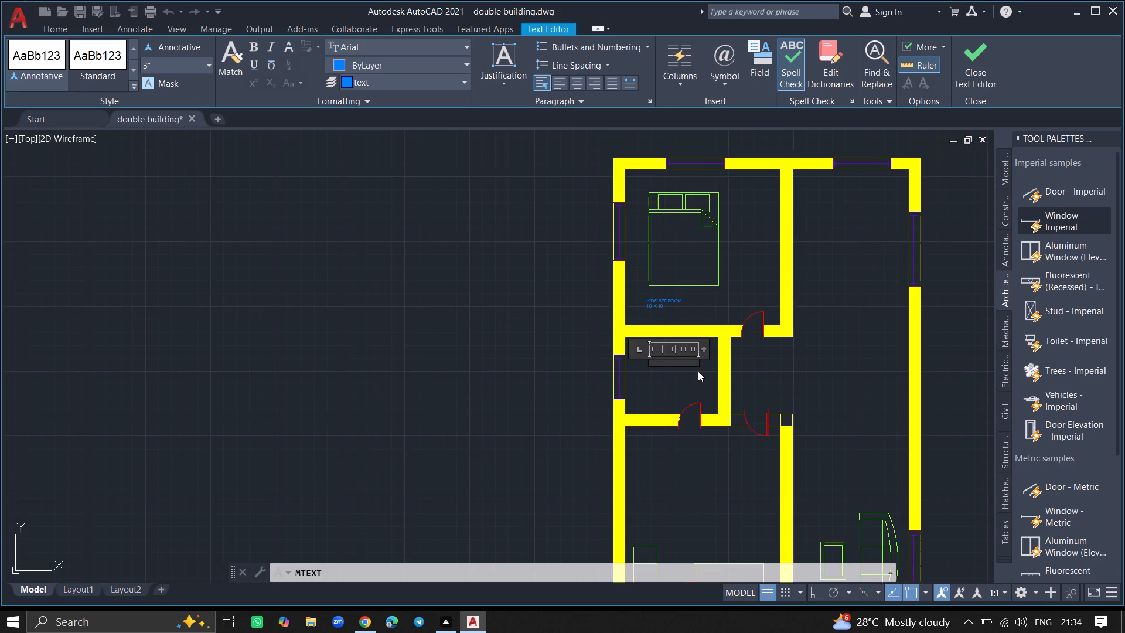
{"action": "scroll", "coordinate": [698, 373], "scroll_direction": "up", "scroll_amount": 4, "text": "ctrl"}
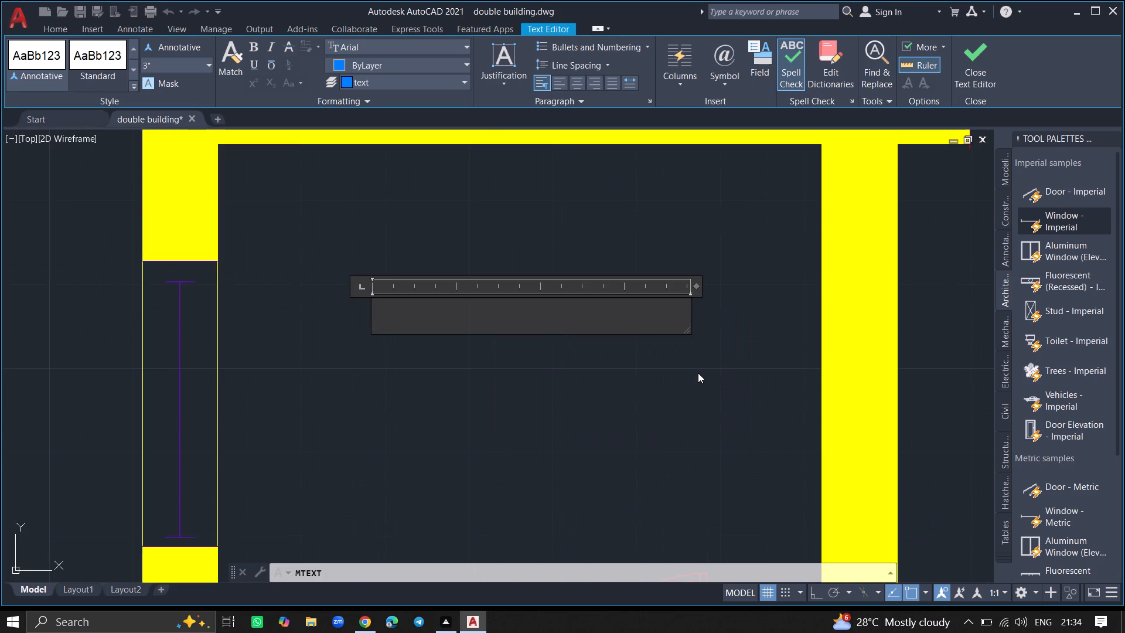
{"action": "type", "text": "A TOILET"}
{"action": "key", "text": "Return"}
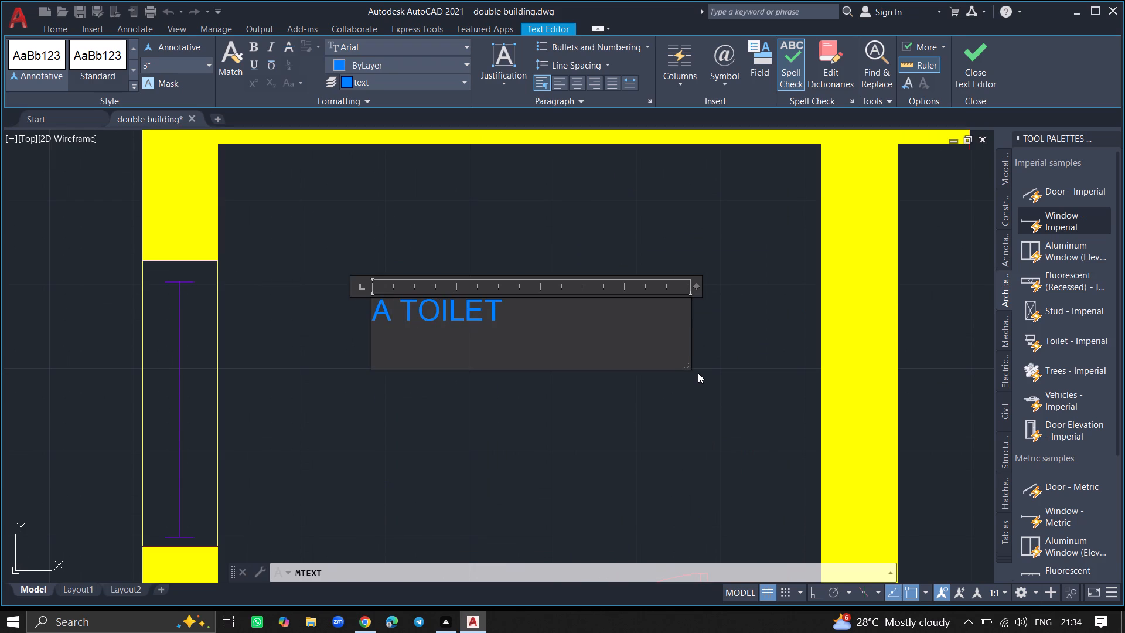
{"action": "type", "text": "6' X 5'"}
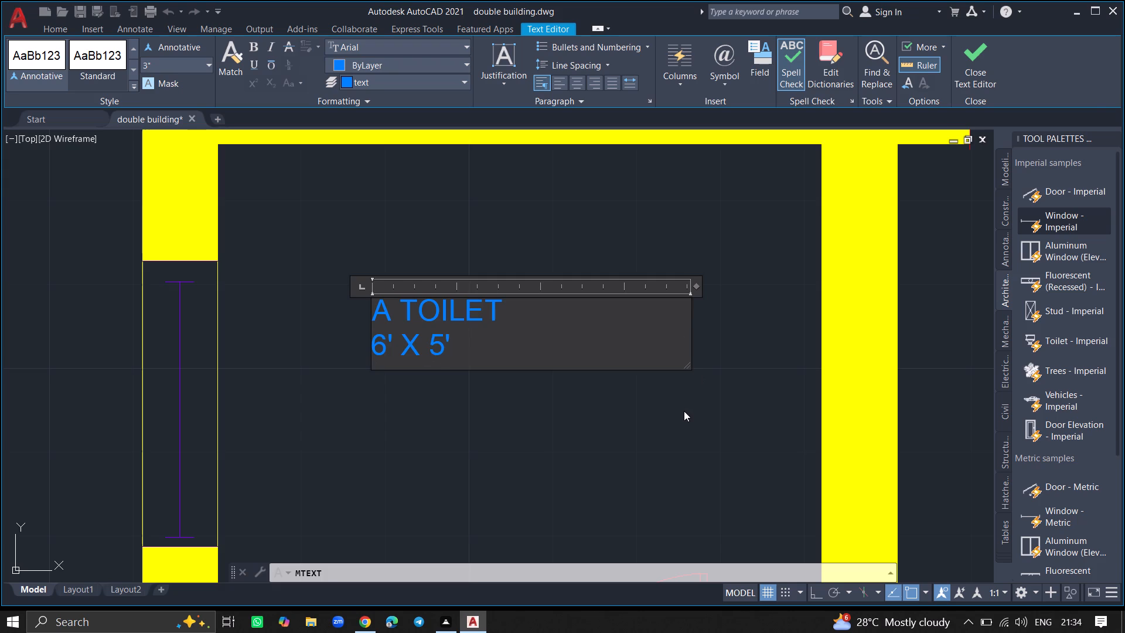
{"action": "left_click", "coordinate": [684, 411]}
Label the lower bedroom with multiline text "MASTER BEDROOM" and "10' X 16'" on a second line, in the open area above its bed.
{"action": "scroll", "coordinate": [684, 411], "scroll_direction": "down", "scroll_amount": 3, "text": "ctrl"}
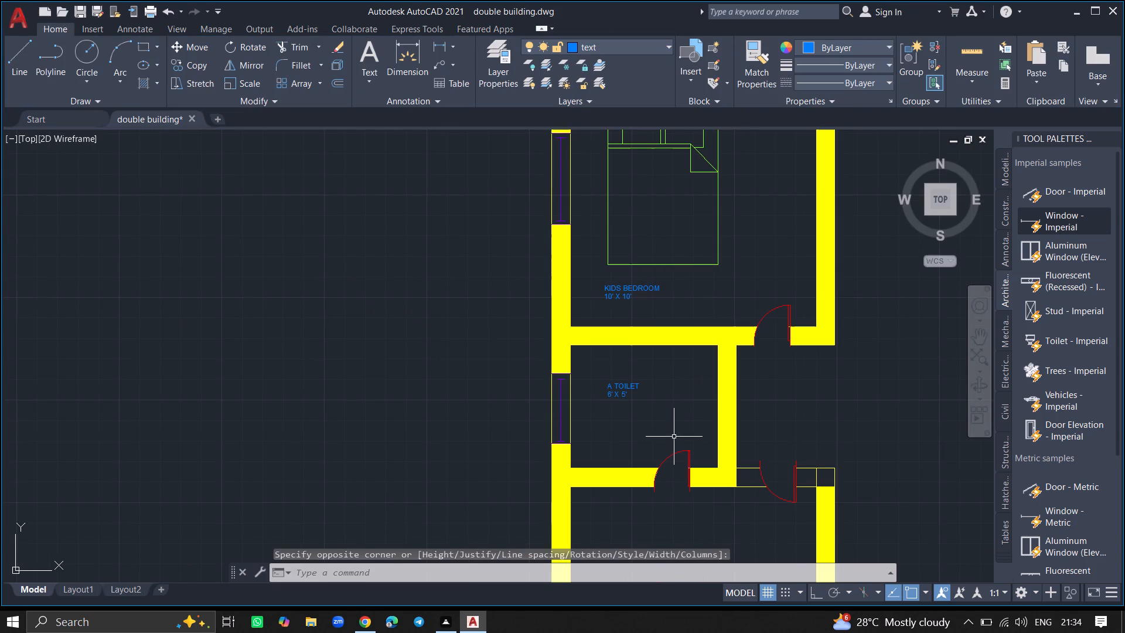
{"action": "scroll", "coordinate": [674, 437], "scroll_direction": "down", "scroll_amount": 3, "text": "ctrl"}
{"action": "scroll", "coordinate": [674, 475], "scroll_direction": "up", "scroll_amount": 5, "text": "ctrl"}
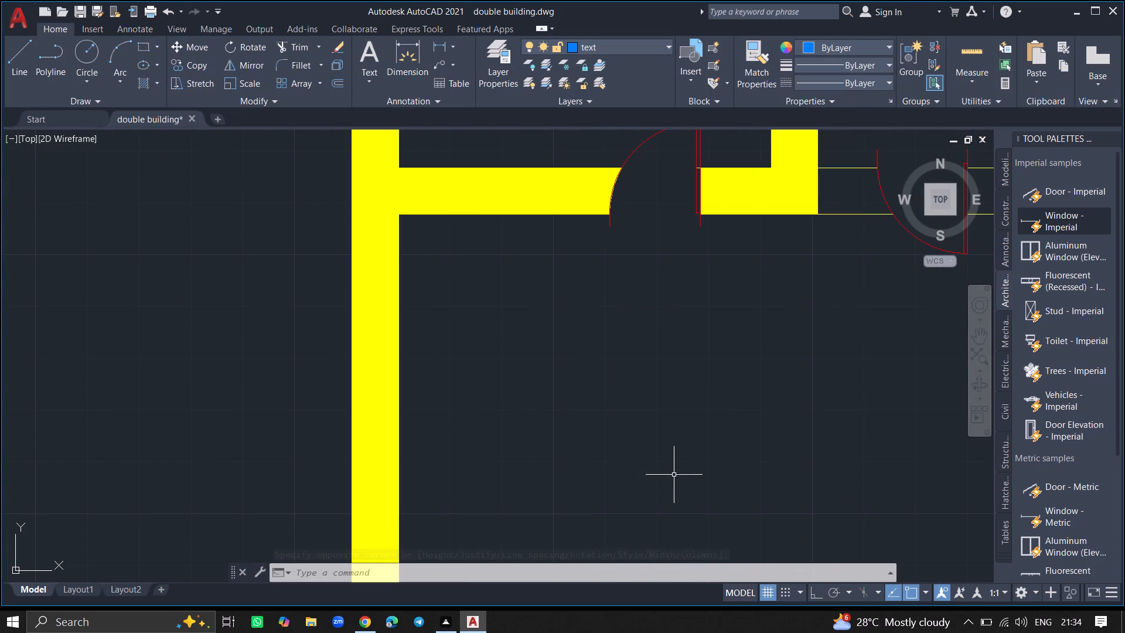
{"action": "type", "text": "MT"}
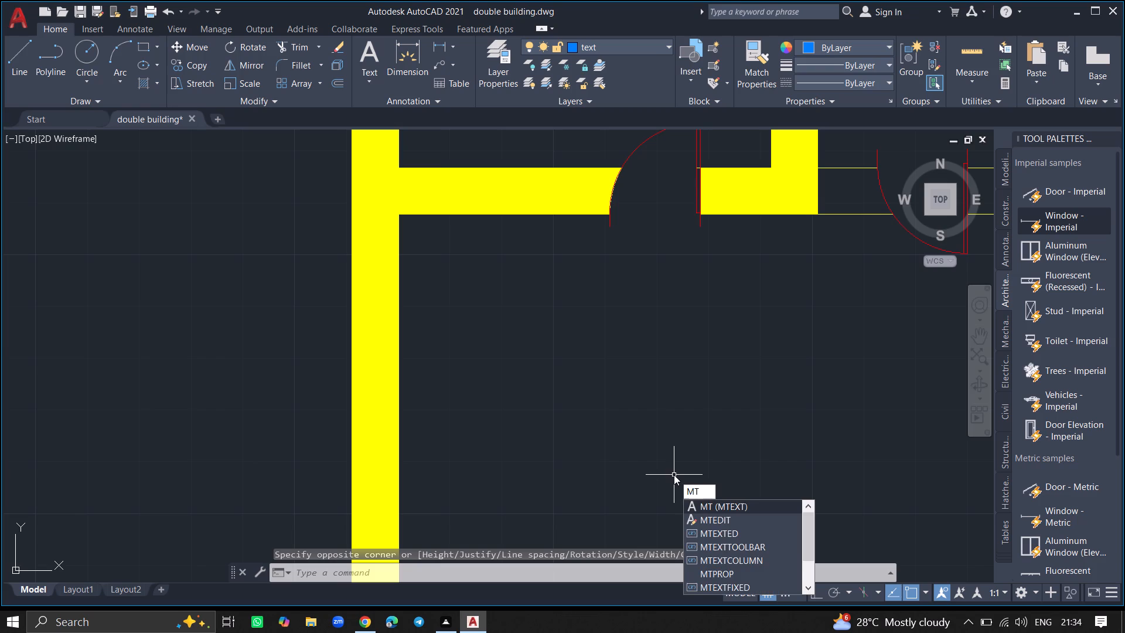
{"action": "type", "text": "EXT"}
{"action": "key", "text": "Return"}
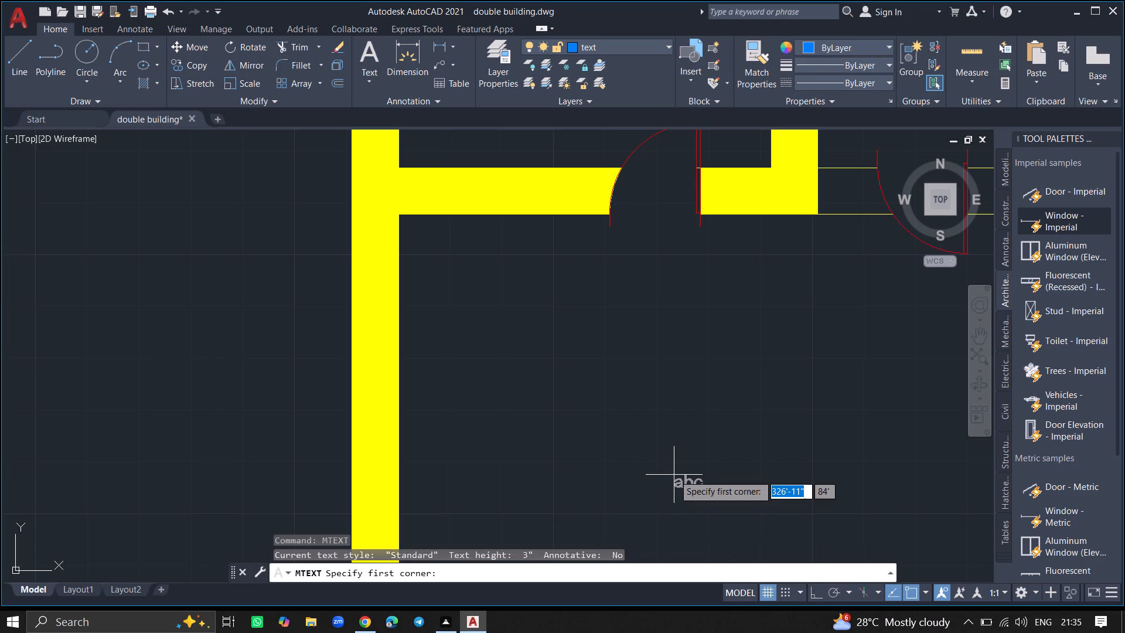
{"action": "left_click", "coordinate": [575, 426]}
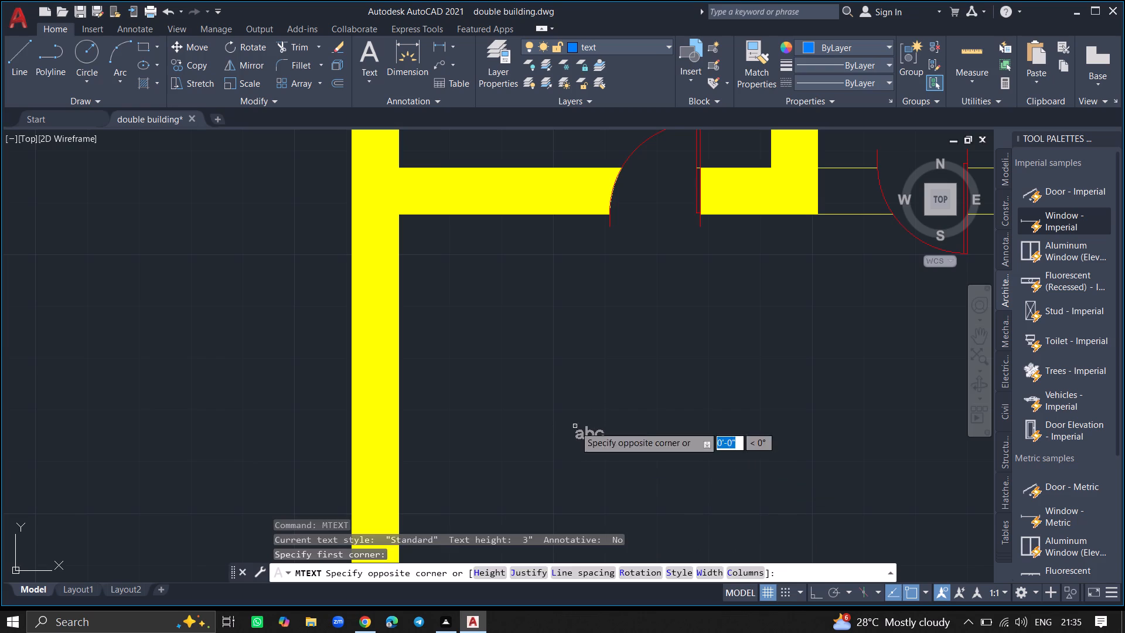
{"action": "left_click", "coordinate": [911, 489]}
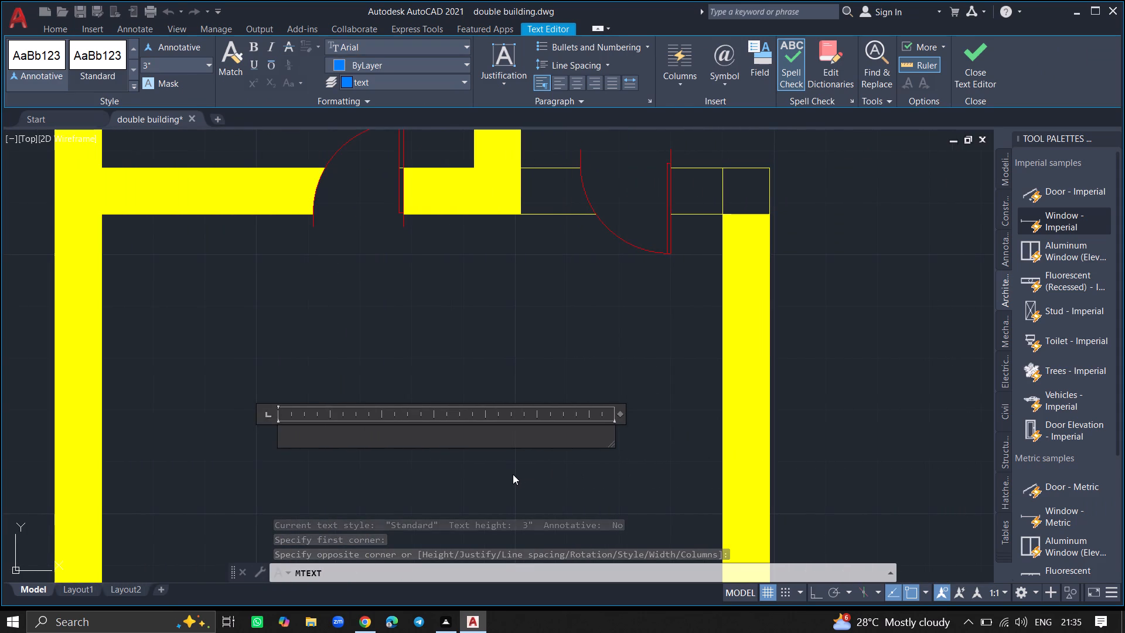
{"action": "type", "text": "MASTER"}
{"action": "key", "text": "space"}
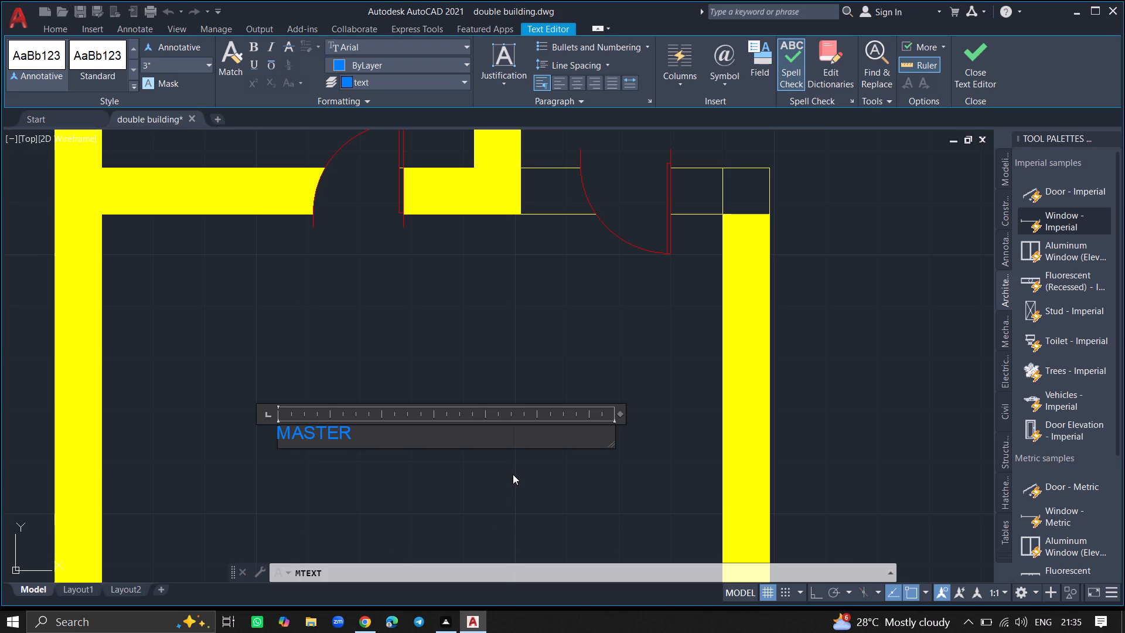
{"action": "type", "text": "BEDROOM"}
{"action": "key", "text": "Return"}
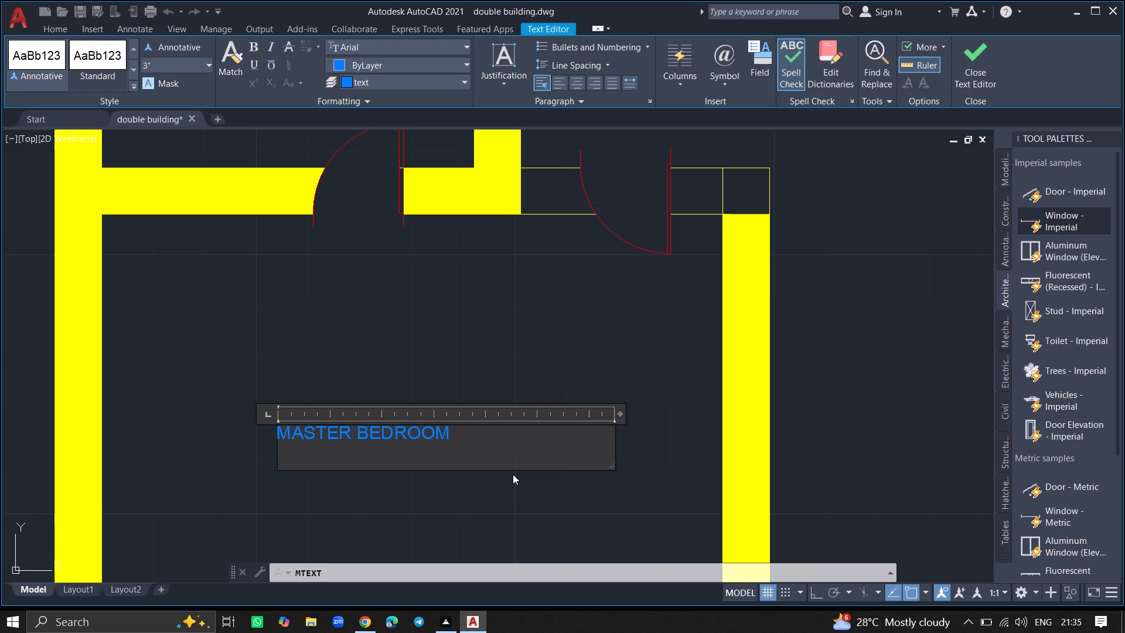
{"action": "type", "text": "10' X 16'"}
{"action": "left_click", "coordinate": [511, 503]}
Label the hall beside the toilet with multiline text "HALL" and "7' 6" X 26' 6"" on a second line.
{"action": "scroll", "coordinate": [513, 450], "scroll_direction": "down", "scroll_amount": 3, "text": "ctrl"}
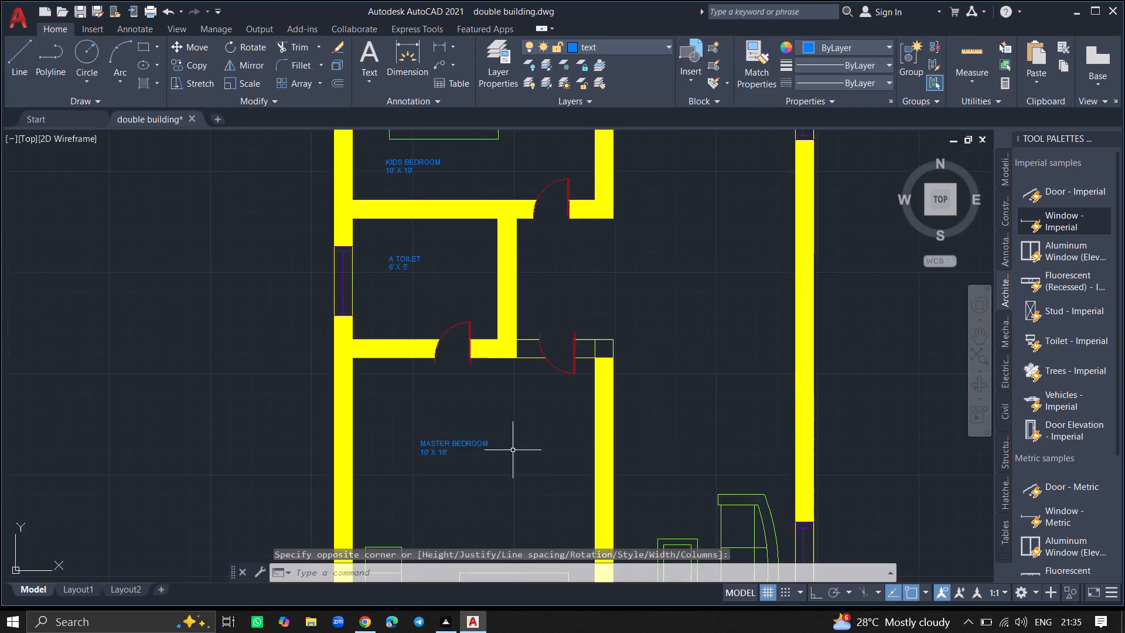
{"action": "scroll", "coordinate": [513, 450], "scroll_direction": "down", "scroll_amount": 4, "text": "ctrl"}
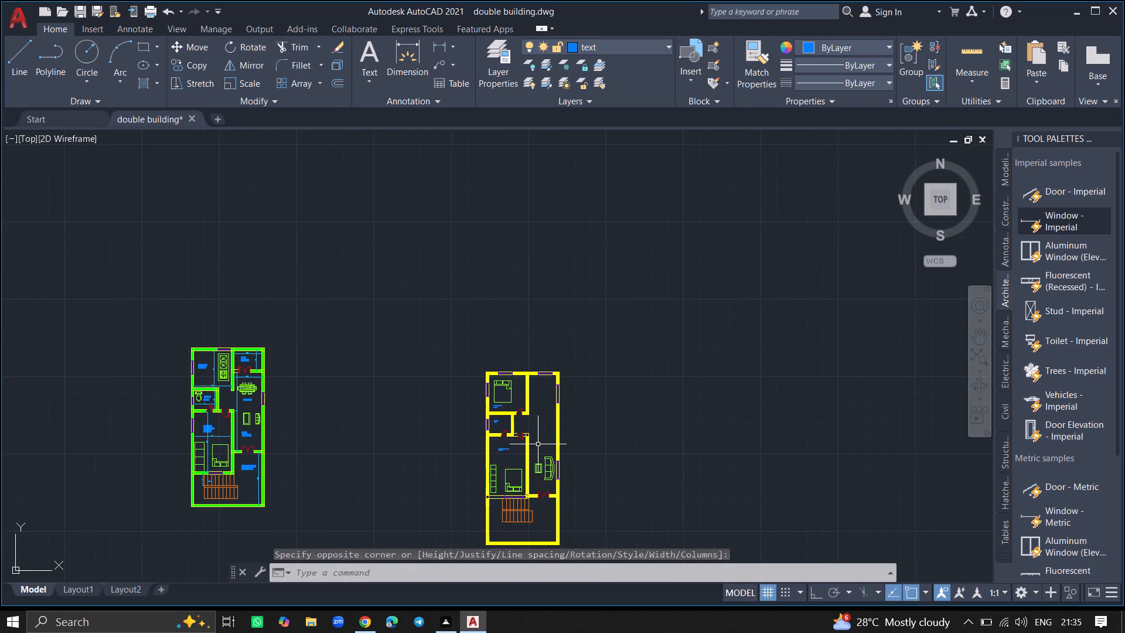
{"action": "scroll", "coordinate": [538, 437], "scroll_direction": "up", "scroll_amount": 7, "text": "ctrl"}
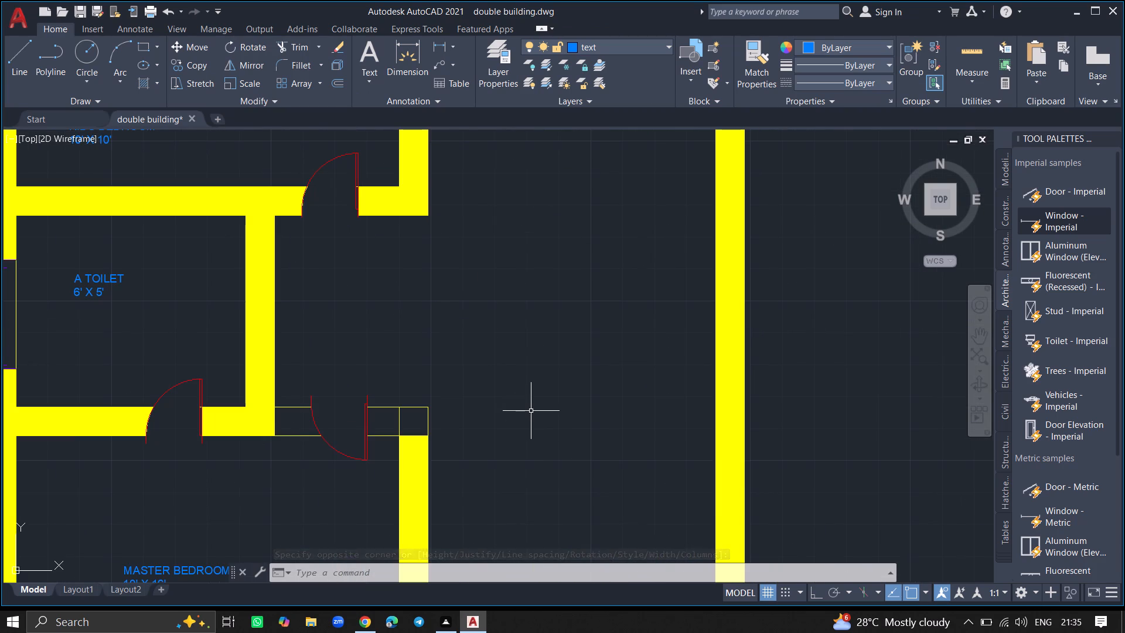
{"action": "type", "text": "MTEXT"}
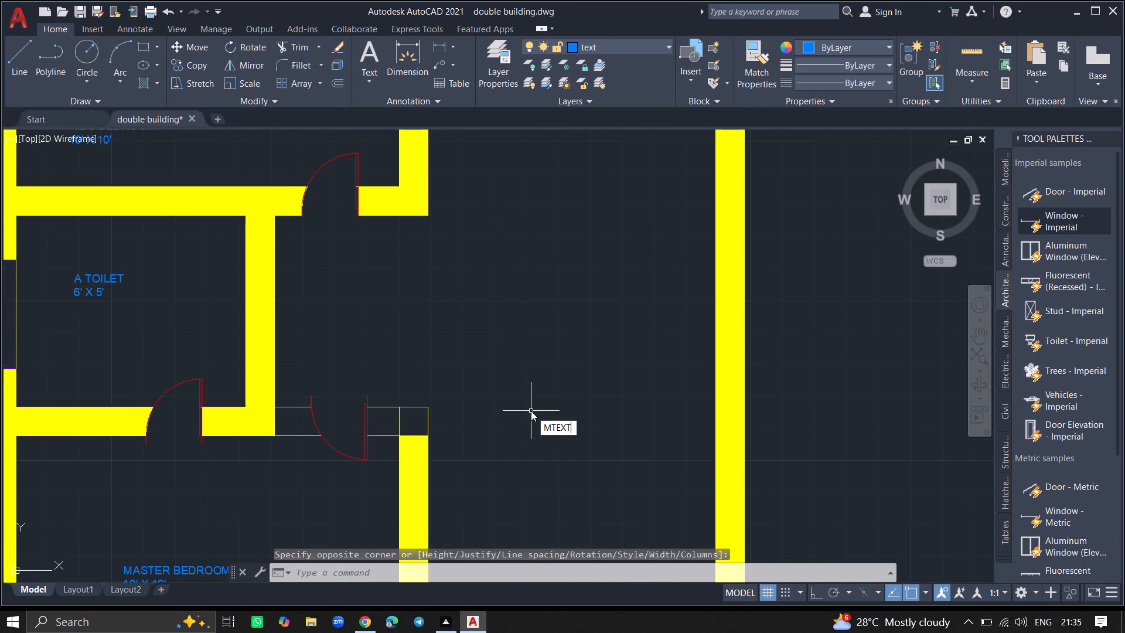
{"action": "key", "text": "Return"}
{"action": "left_click", "coordinate": [461, 311]}
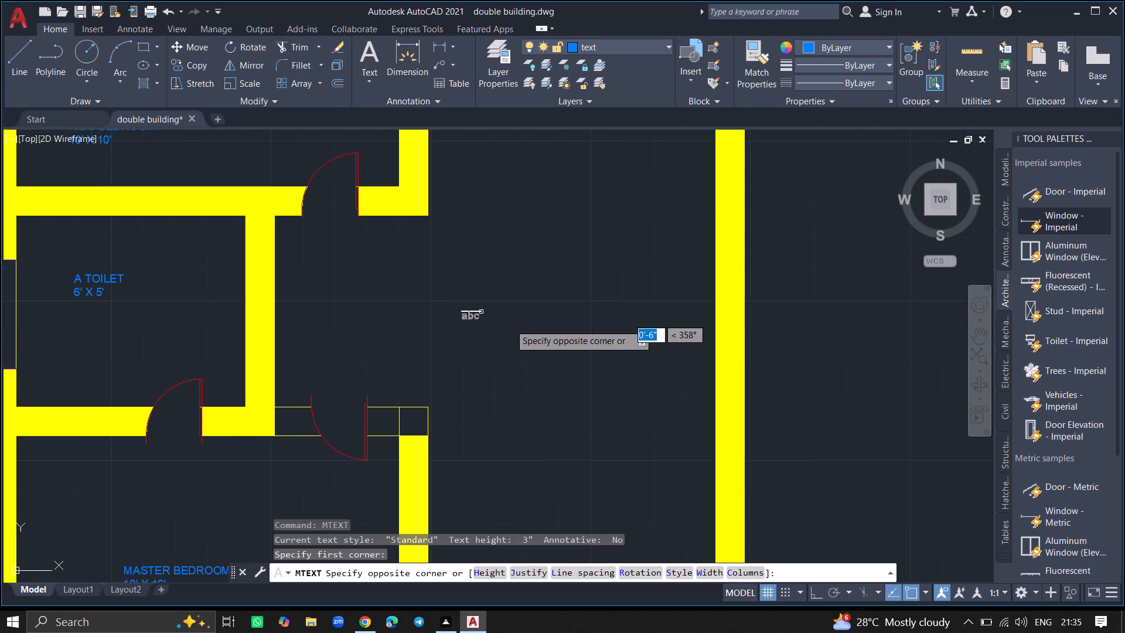
{"action": "left_click", "coordinate": [591, 337]}
{"action": "type", "text": "HALL"}
{"action": "key", "text": "Return"}
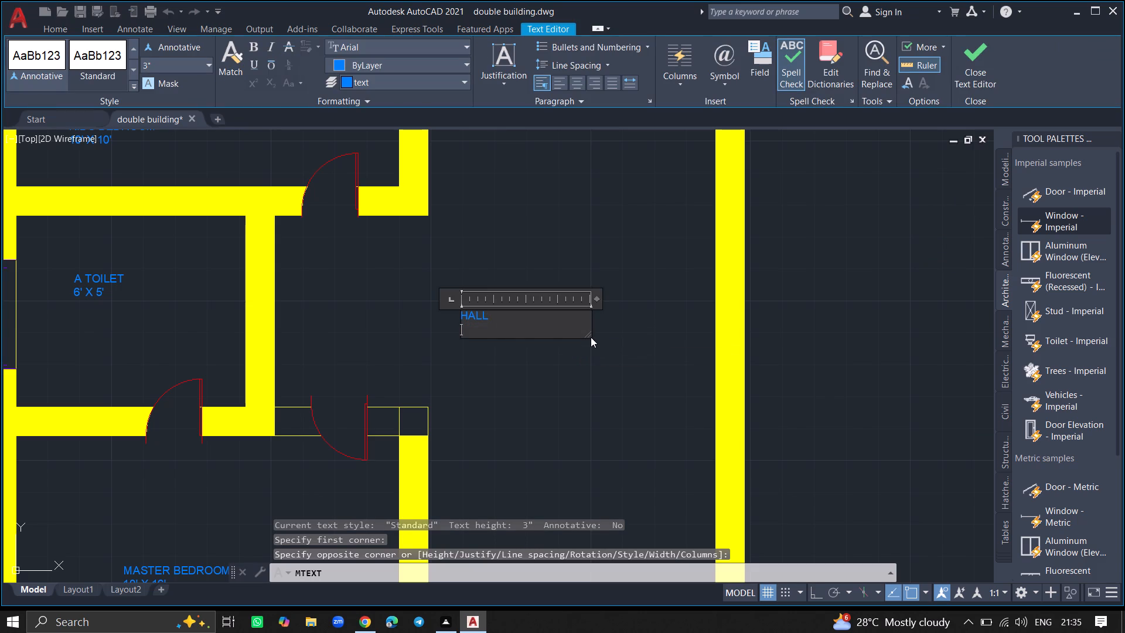
{"action": "type", "text": "7' 6"}
{"action": "type", "text": "\" X"}
{"action": "key", "text": "space"}
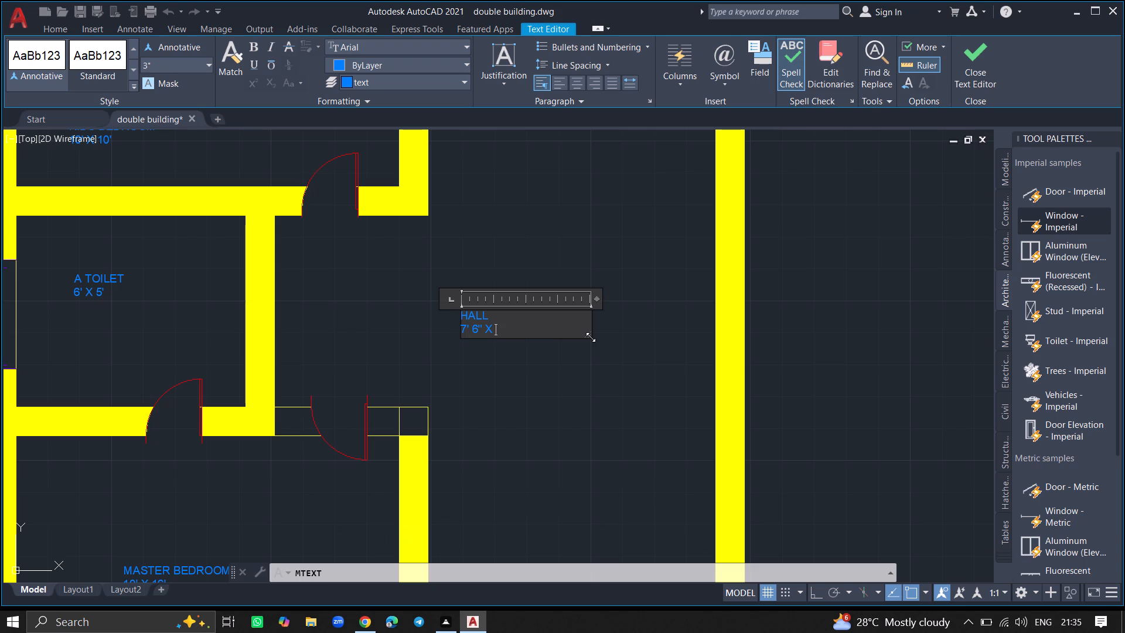
{"action": "type", "text": "26"}
{"action": "type", "text": "'"}
{"action": "key", "text": "space"}
{"action": "key", "text": "6"}
{"action": "key", "text": "shift+quotedbl"}
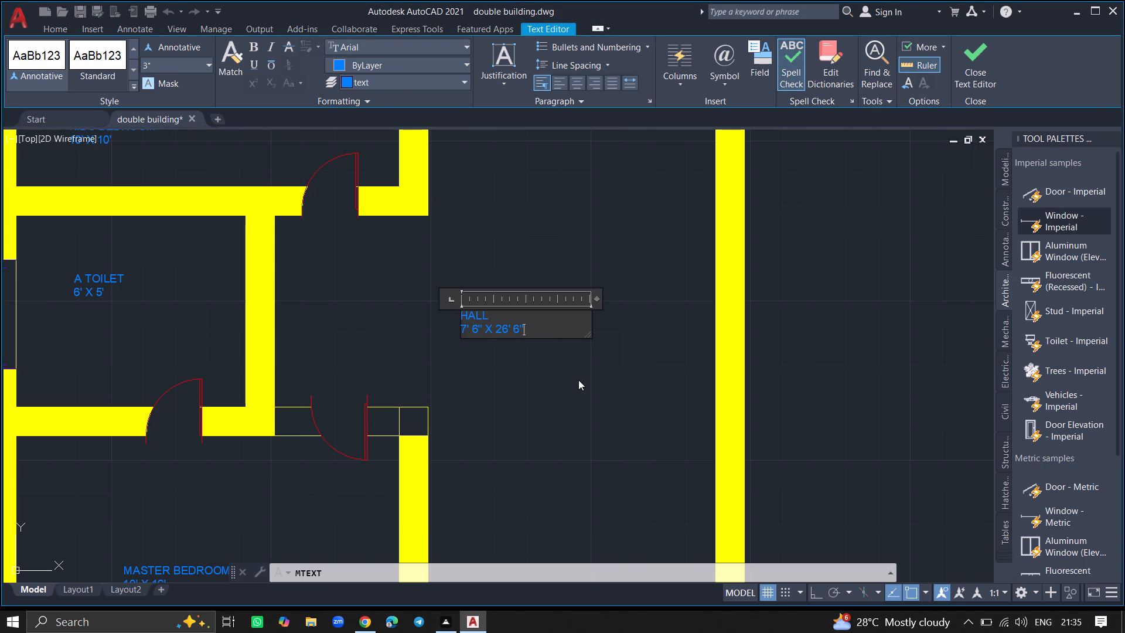
{"action": "left_click", "coordinate": [578, 380]}
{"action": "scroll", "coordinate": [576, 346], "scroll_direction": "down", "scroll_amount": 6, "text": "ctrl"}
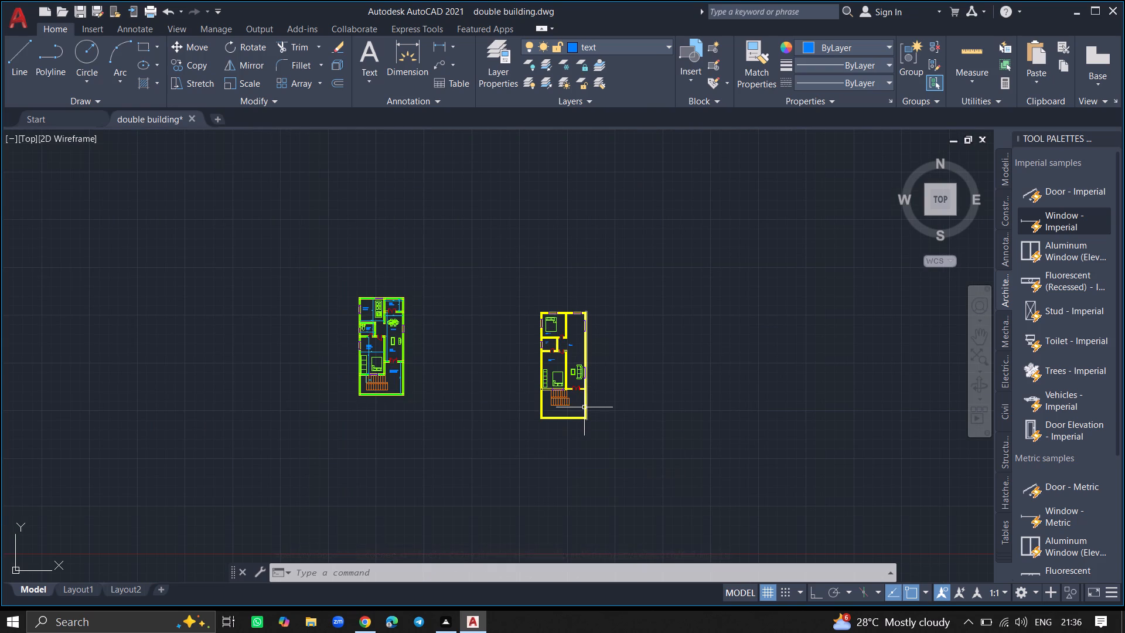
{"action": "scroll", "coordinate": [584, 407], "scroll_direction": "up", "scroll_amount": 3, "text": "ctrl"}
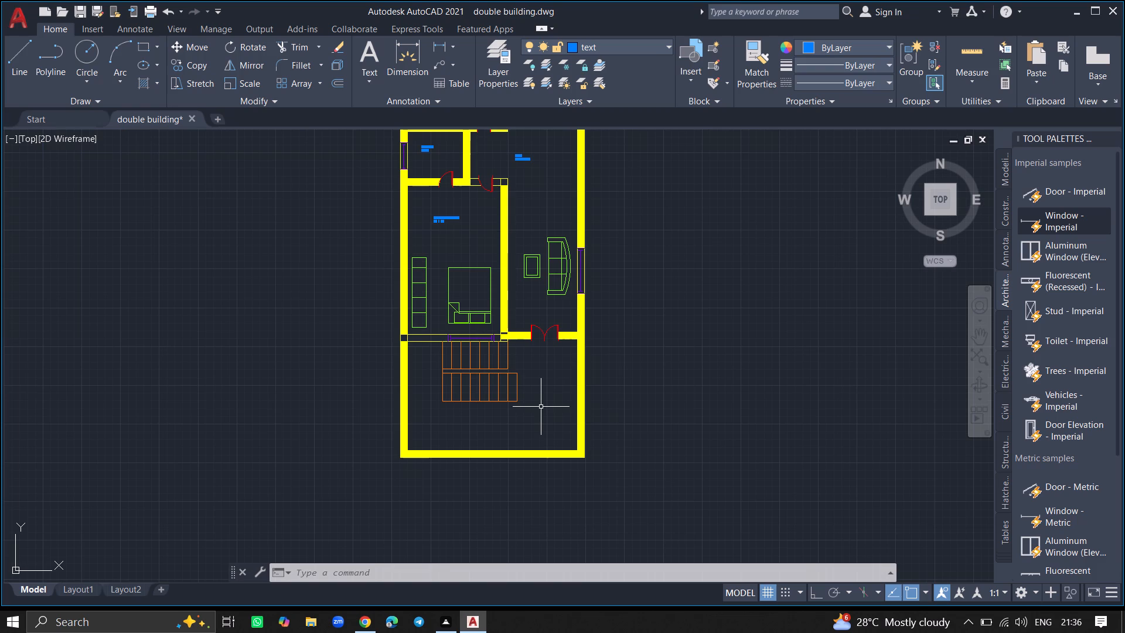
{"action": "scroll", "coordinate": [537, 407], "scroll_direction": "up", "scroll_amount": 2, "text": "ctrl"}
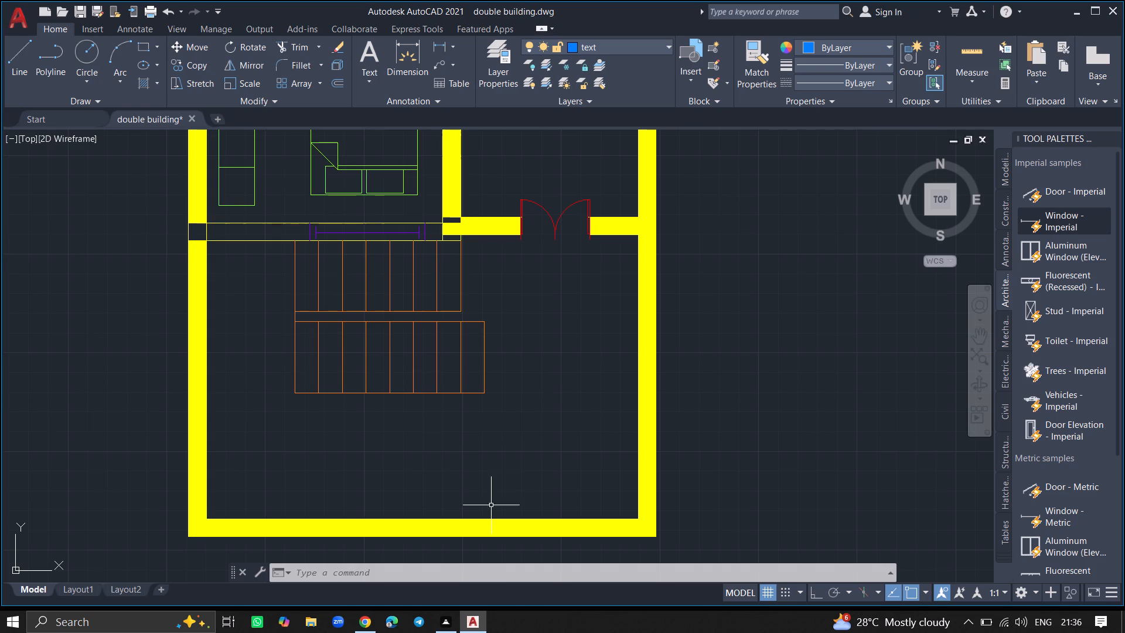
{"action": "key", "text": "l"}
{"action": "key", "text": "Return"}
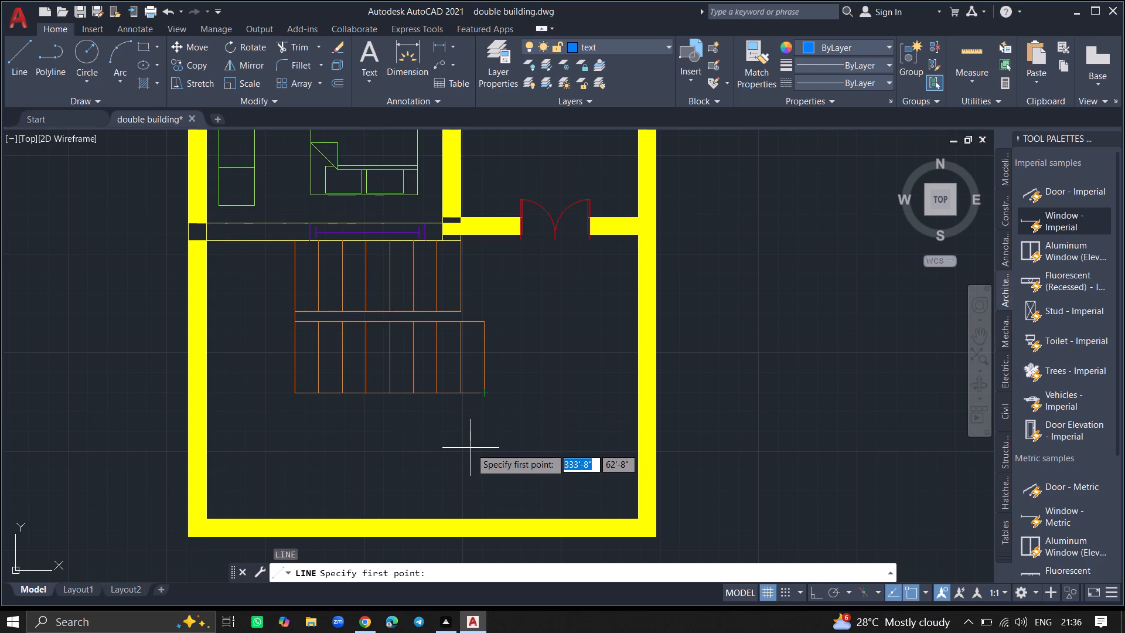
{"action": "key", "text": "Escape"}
Add a multiline text label "BALCONY" with "7'9" X 12'" on a second line, between the staircase and the outer wall.
{"action": "type", "text": "MTEXT"}
{"action": "key", "text": "Return"}
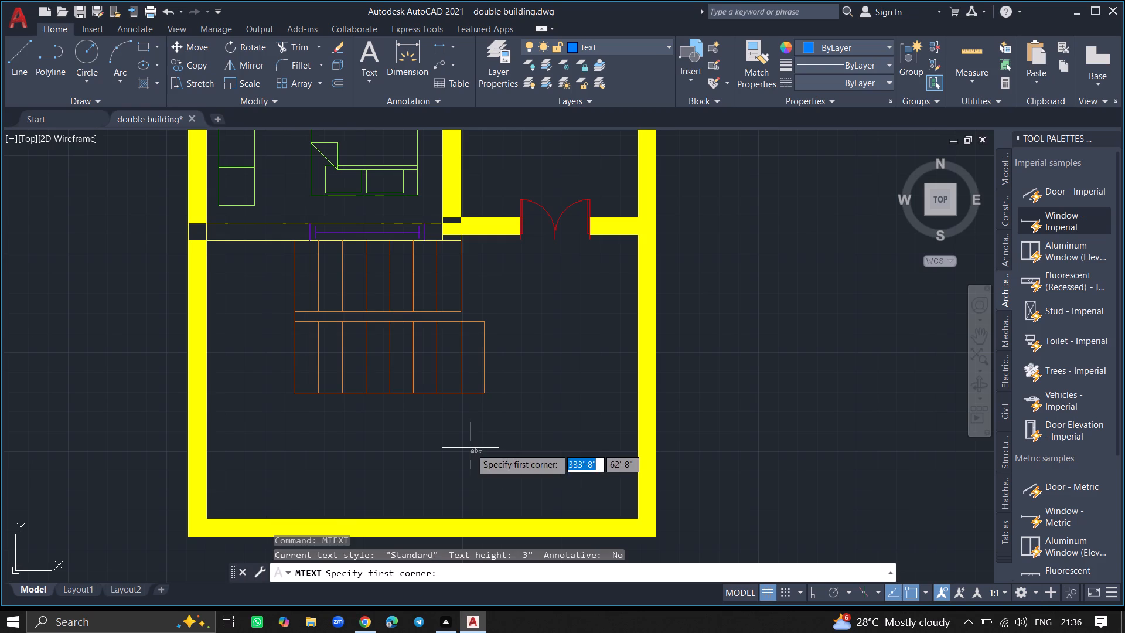
{"action": "left_click", "coordinate": [513, 339]}
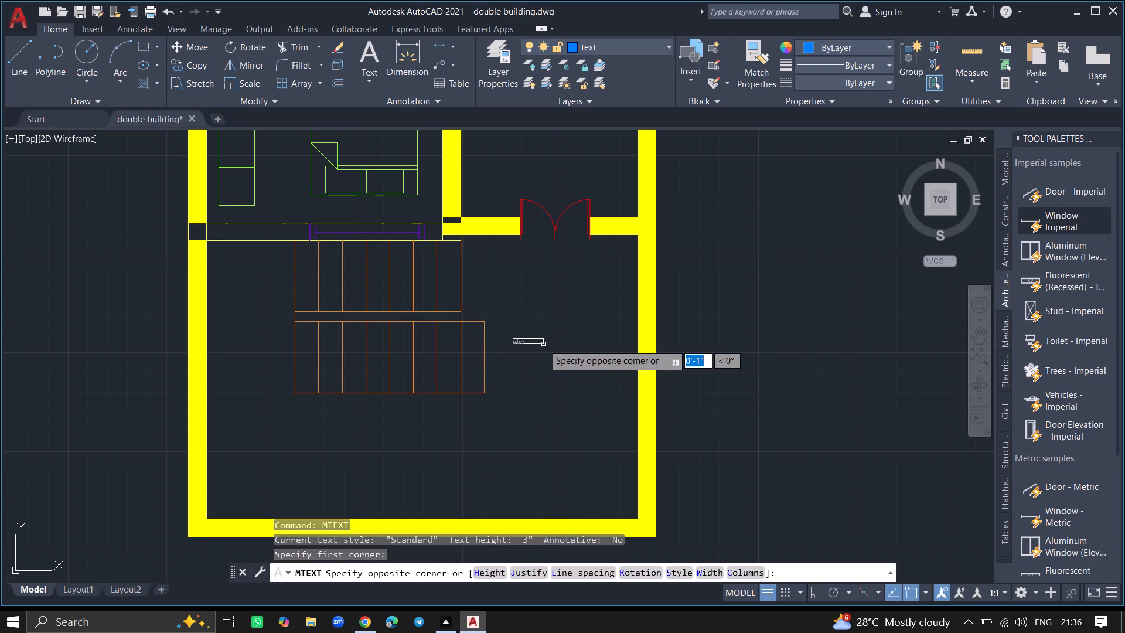
{"action": "left_click", "coordinate": [607, 357]}
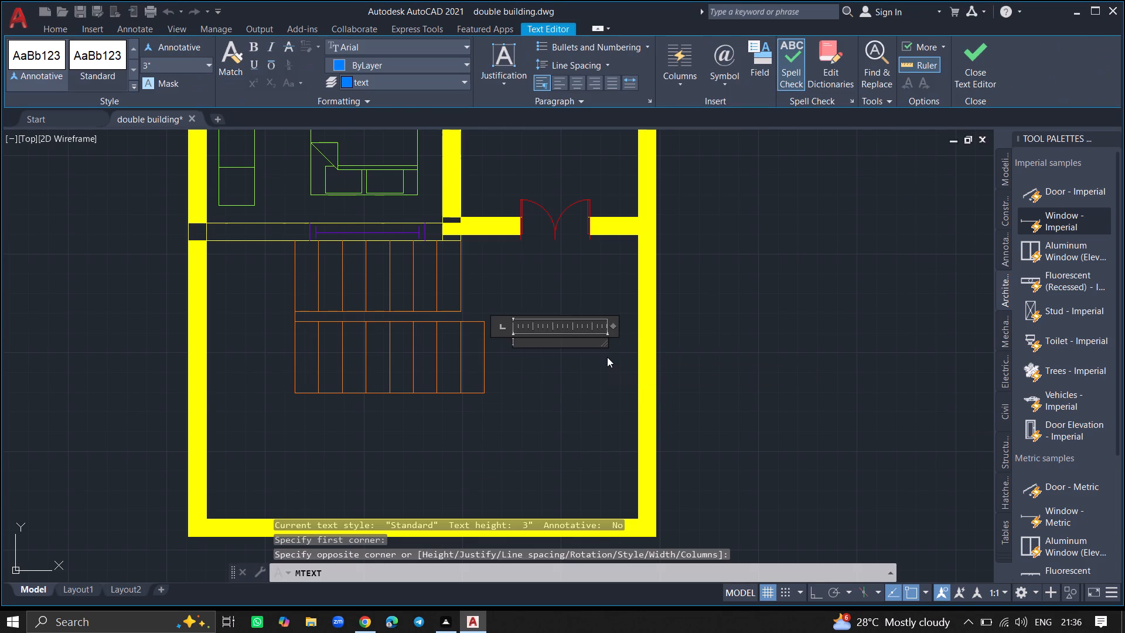
{"action": "key", "text": "b"}
{"action": "type", "text": "ALCO"}
{"action": "type", "text": "NY"}
{"action": "key", "text": "Return"}
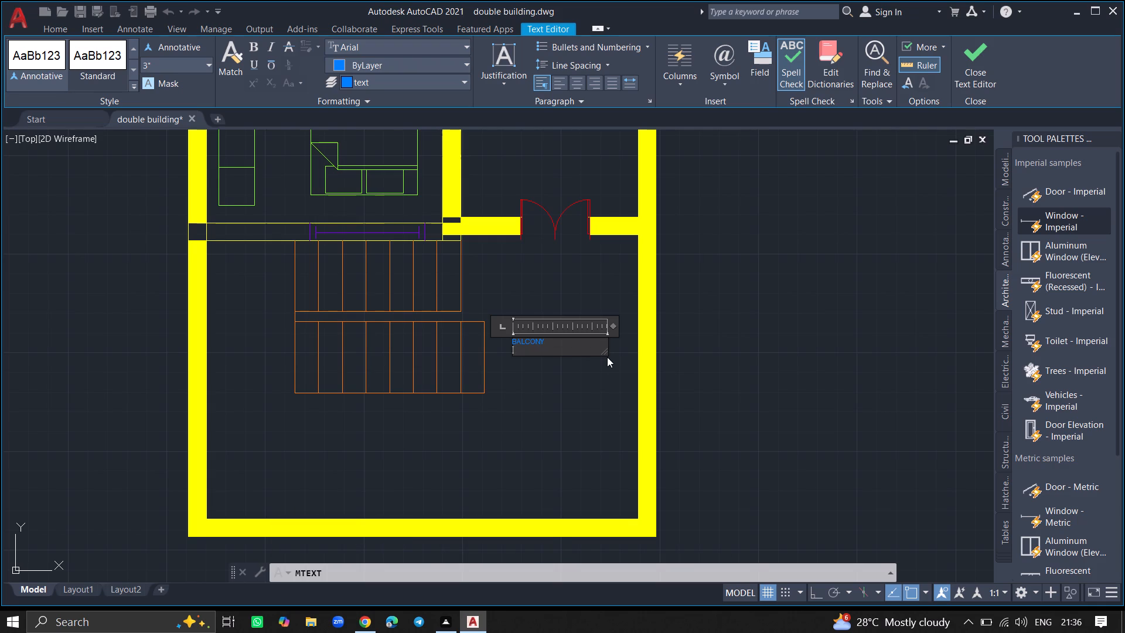
{"action": "type", "text": "7'"}
{"action": "type", "text": "9\" X"}
{"action": "key", "text": "space"}
{"action": "type", "text": "12'"}
{"action": "scroll", "coordinate": [575, 397], "scroll_direction": "up", "scroll_amount": 4, "text": "ctrl"}
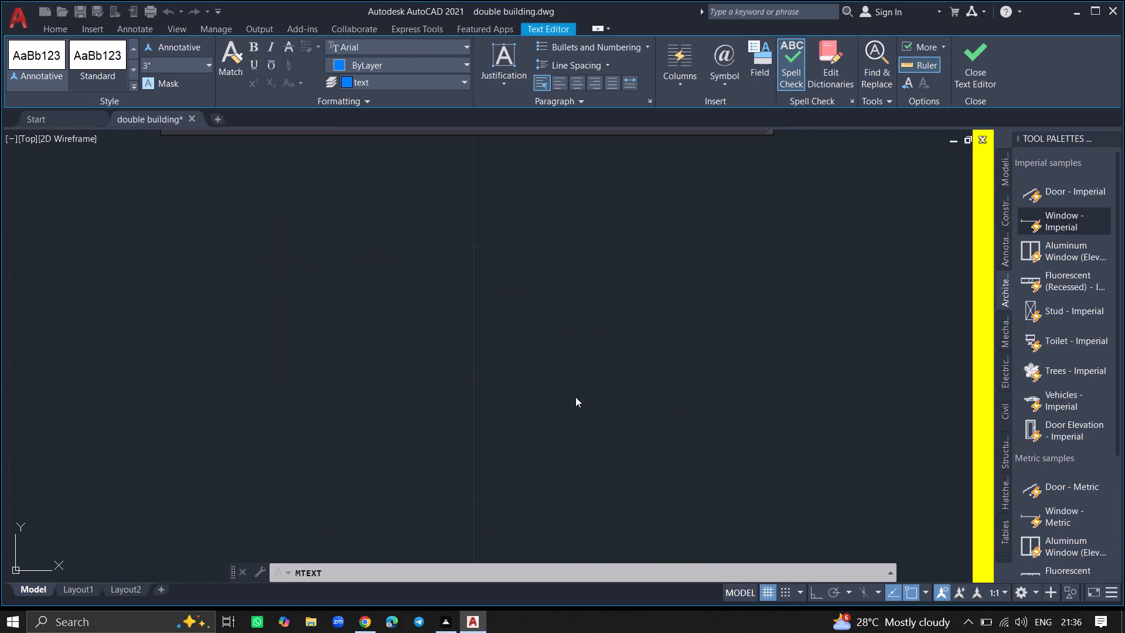
{"action": "scroll", "coordinate": [575, 397], "scroll_direction": "down", "scroll_amount": 3, "text": "ctrl"}
{"action": "left_click", "coordinate": [575, 397]}
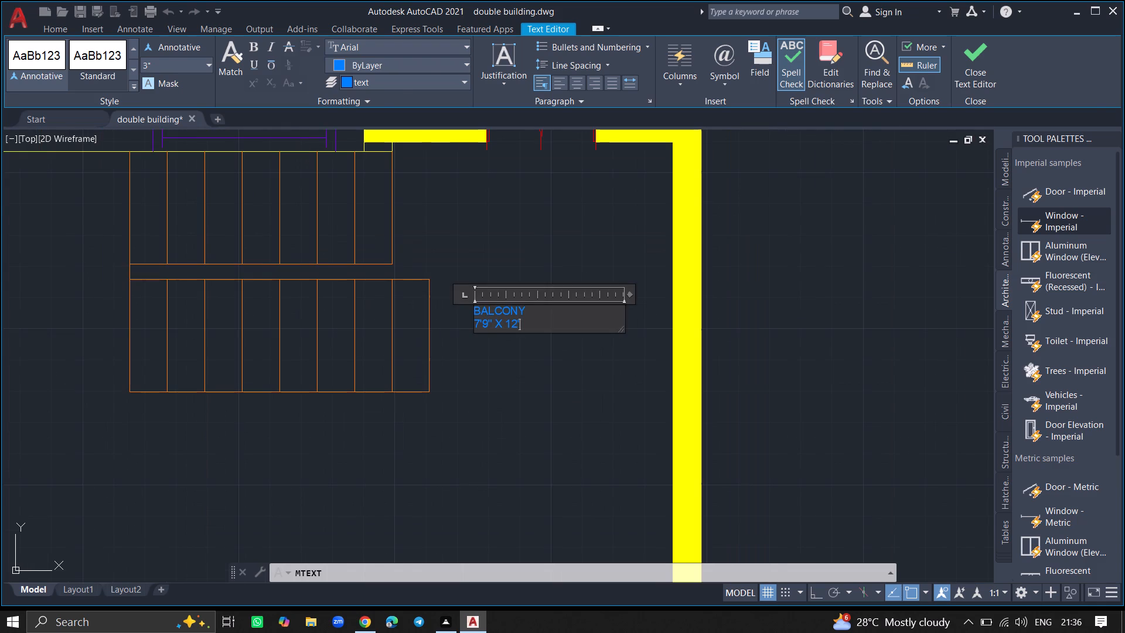
Set the text height of all five second-floor room labels, from kids bedroom to balcony, to 5" in their properties.
{"action": "scroll", "coordinate": [575, 397], "scroll_direction": "down", "scroll_amount": 4, "text": "ctrl"}
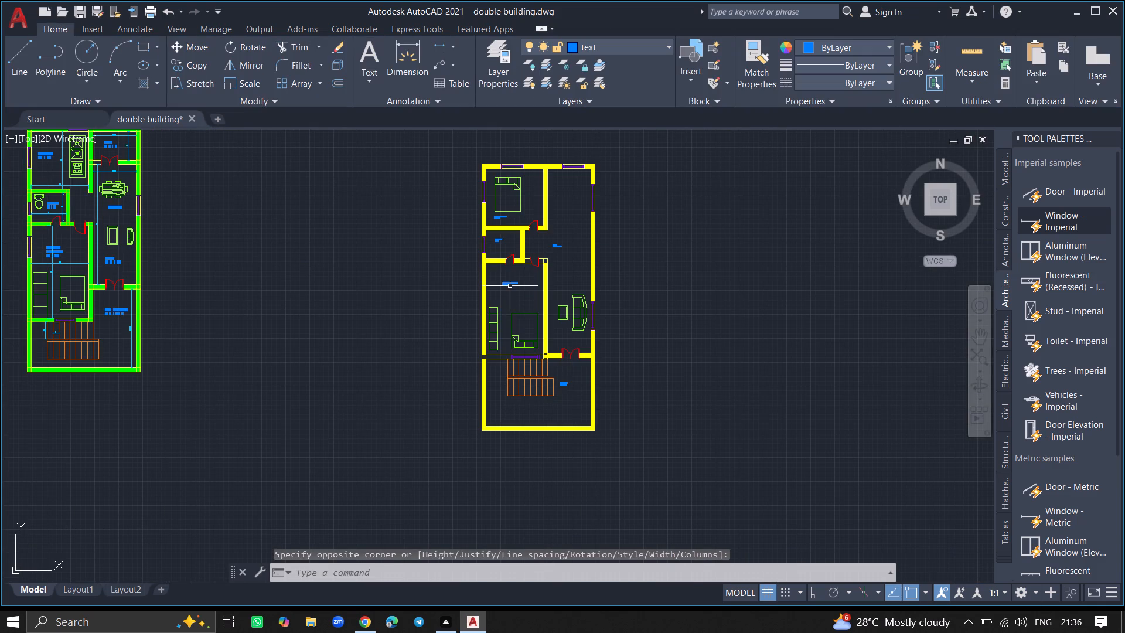
{"action": "scroll", "coordinate": [499, 223], "scroll_direction": "up", "scroll_amount": 1, "text": "ctrl"}
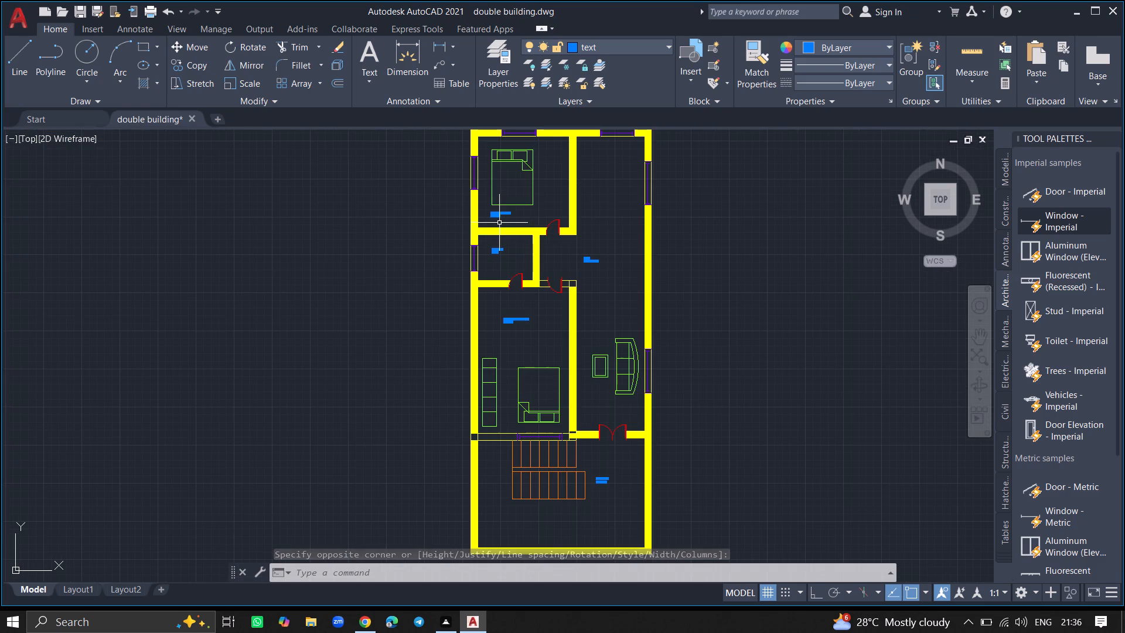
{"action": "left_click", "coordinate": [499, 216]}
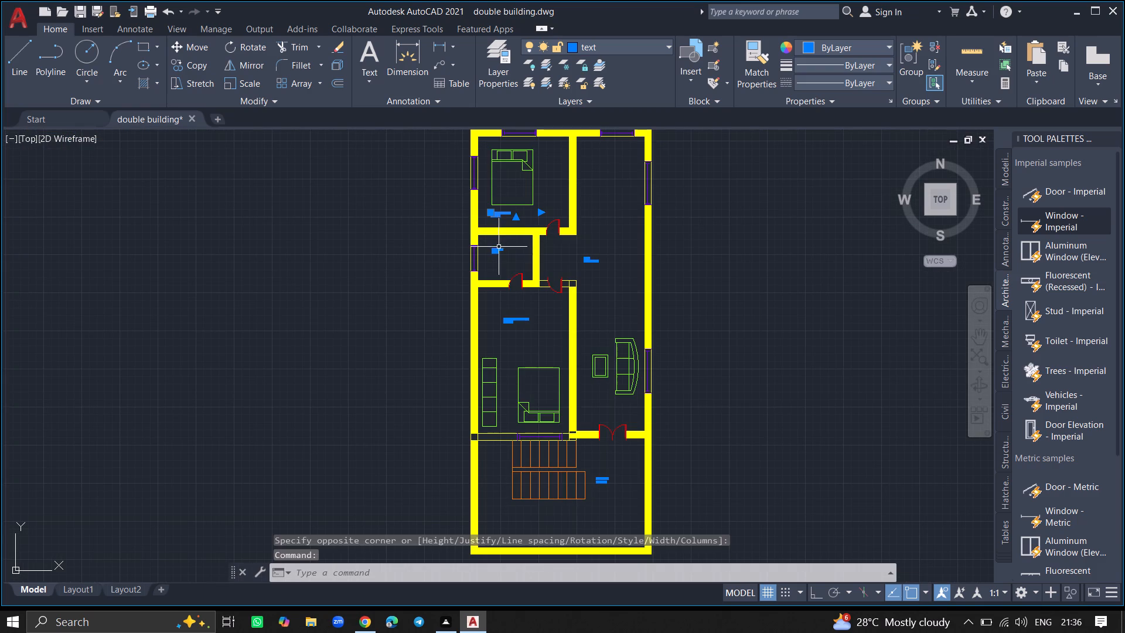
{"action": "left_click", "coordinate": [499, 254]}
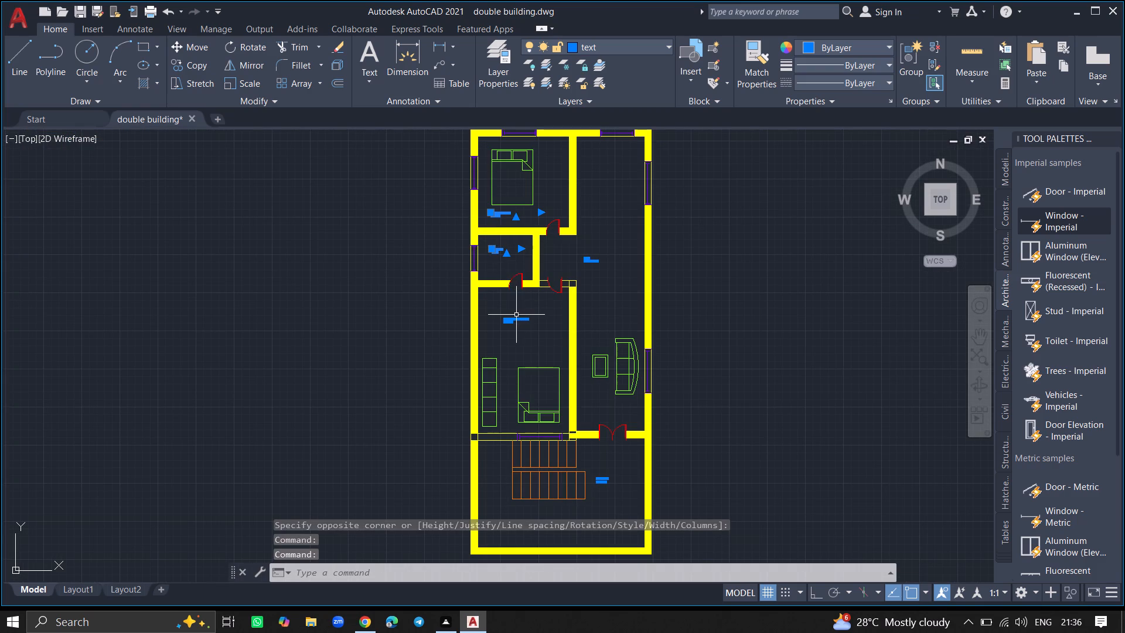
{"action": "left_click", "coordinate": [516, 315]}
{"action": "left_click", "coordinate": [517, 324]}
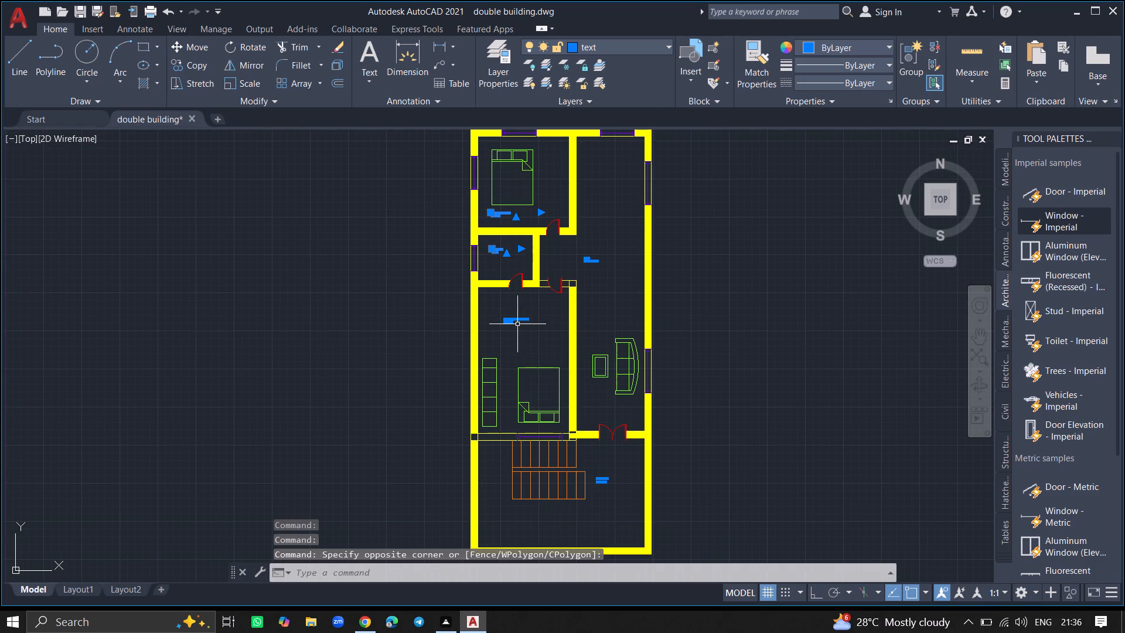
{"action": "left_click", "coordinate": [515, 321]}
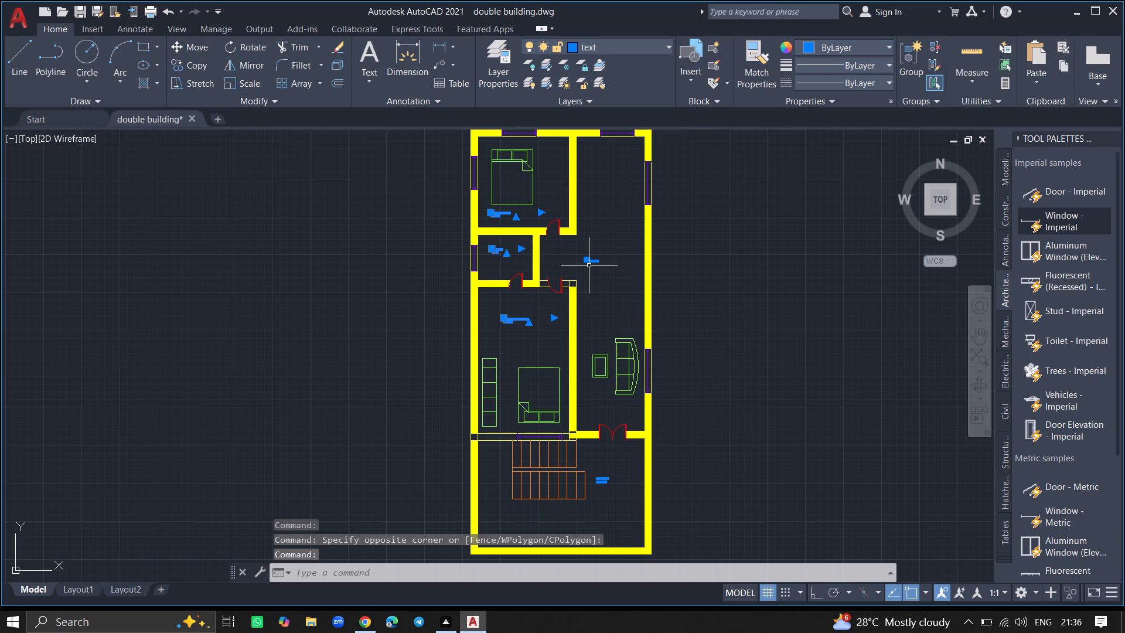
{"action": "left_click", "coordinate": [589, 261]}
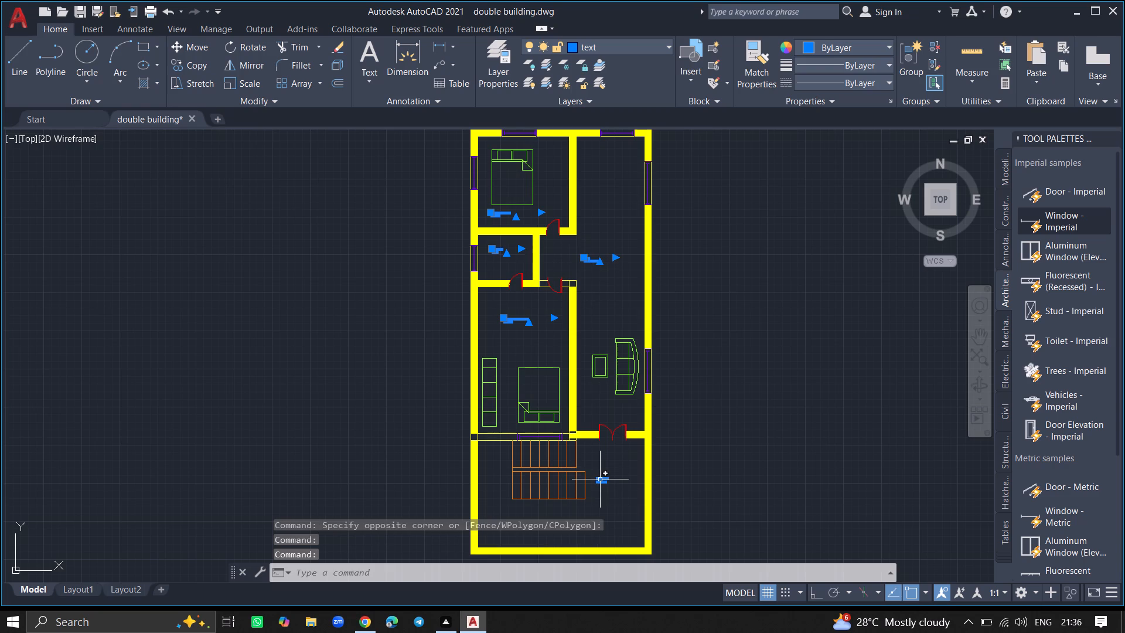
{"action": "left_click", "coordinate": [600, 479]}
{"action": "type", "text": "PR"}
{"action": "key", "text": "Return"}
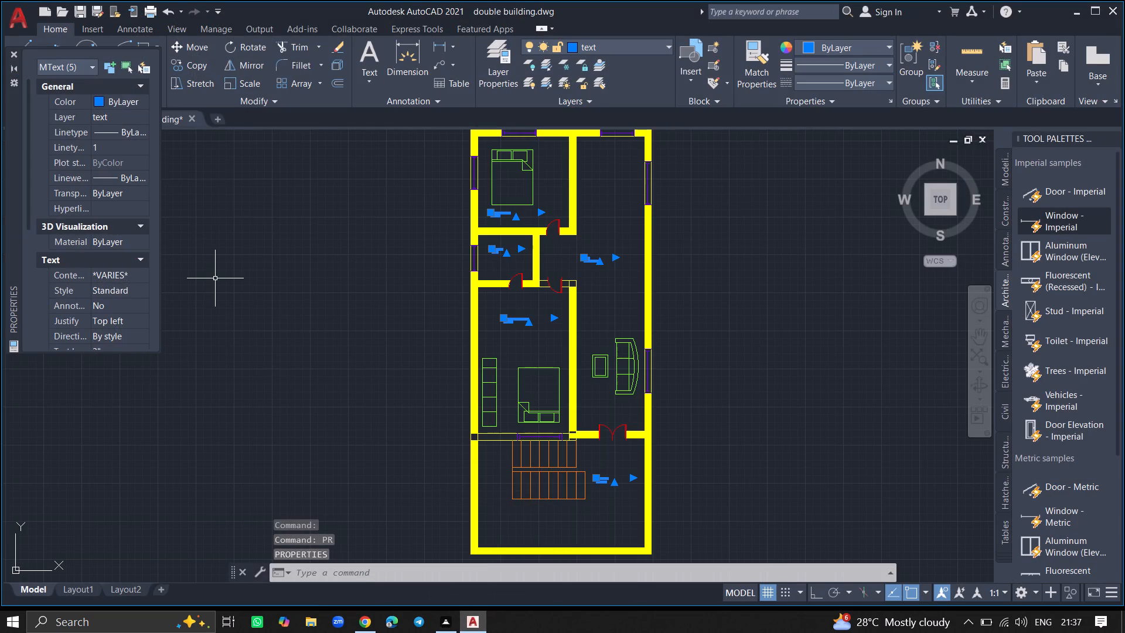
{"action": "left_click", "coordinate": [29, 236]}
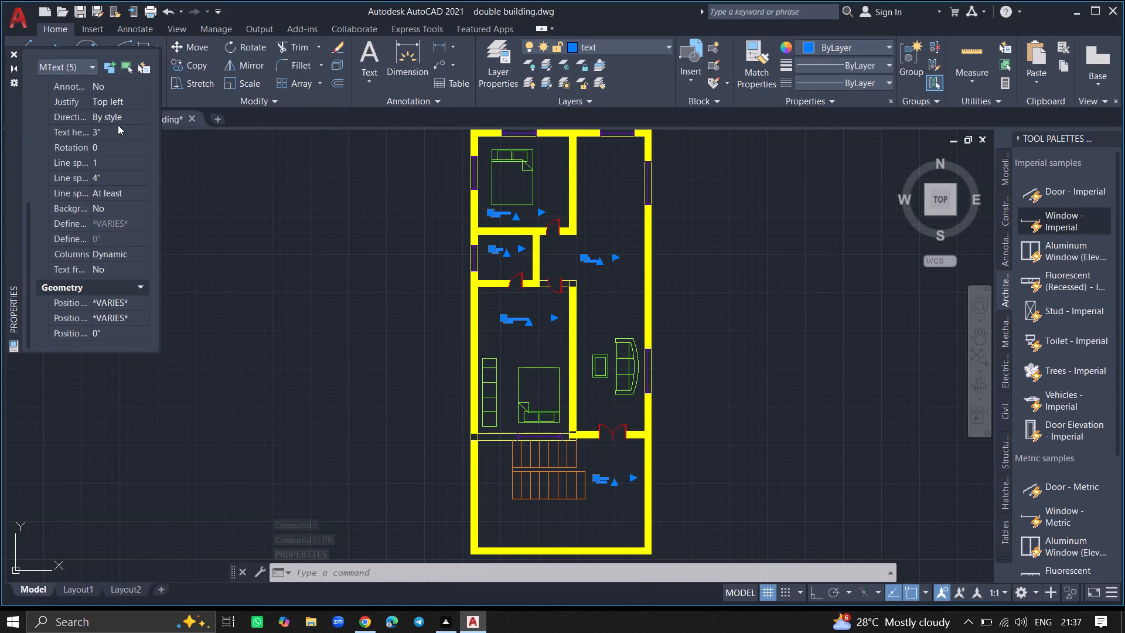
{"action": "left_click", "coordinate": [117, 126]}
{"action": "key", "text": "BackSpace"}
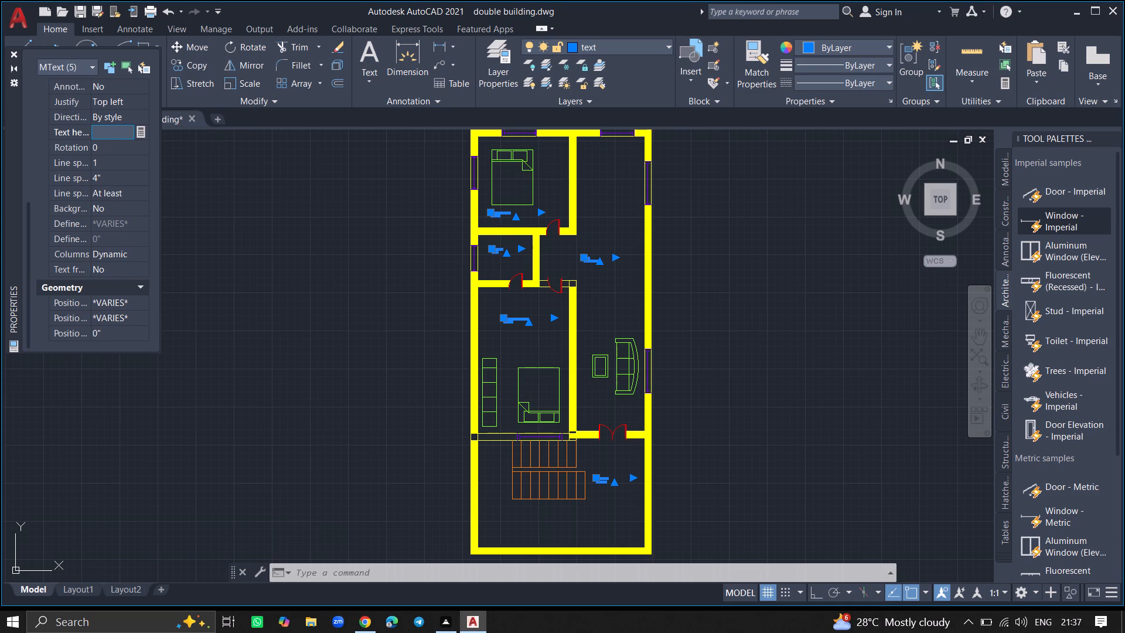
{"action": "key", "text": "5"}
{"action": "key", "text": "shift+quotedbl"}
{"action": "left_click", "coordinate": [212, 212]}
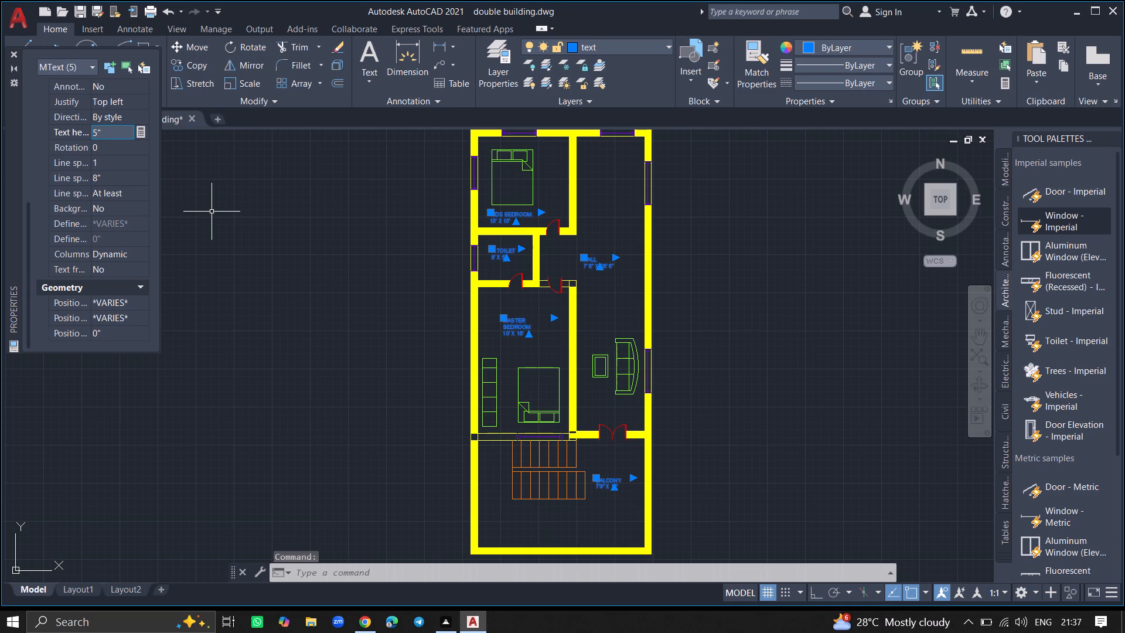
{"action": "left_click", "coordinate": [14, 54]}
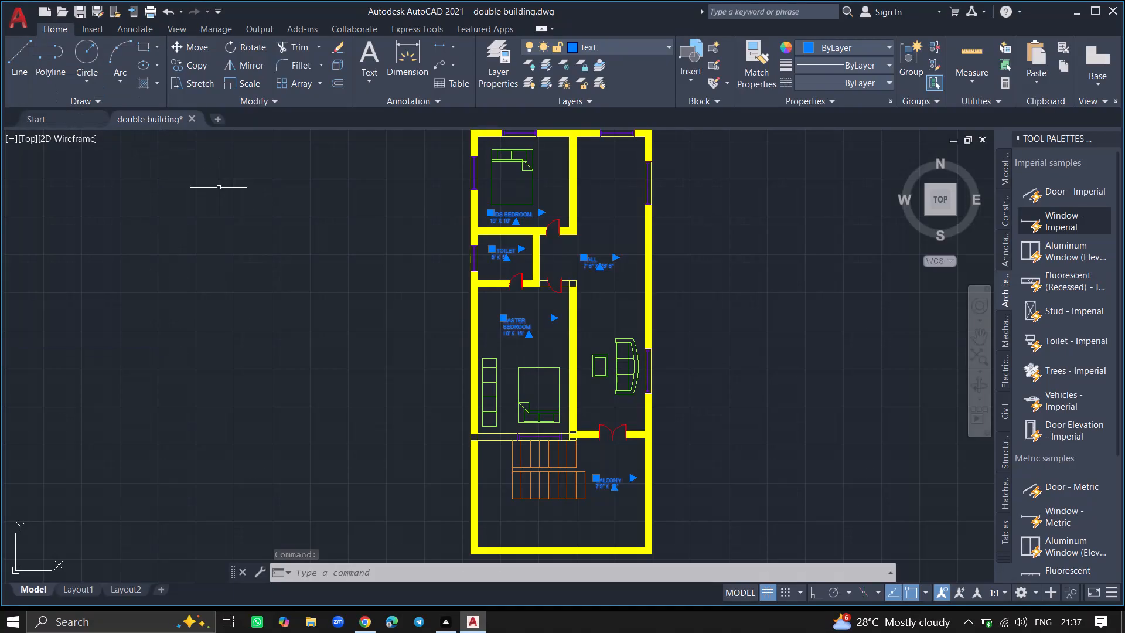
Move the entire yellow second floor plan about 47'-9" towards the green floor plan so the two sit close together.
{"action": "key", "text": "Escape"}
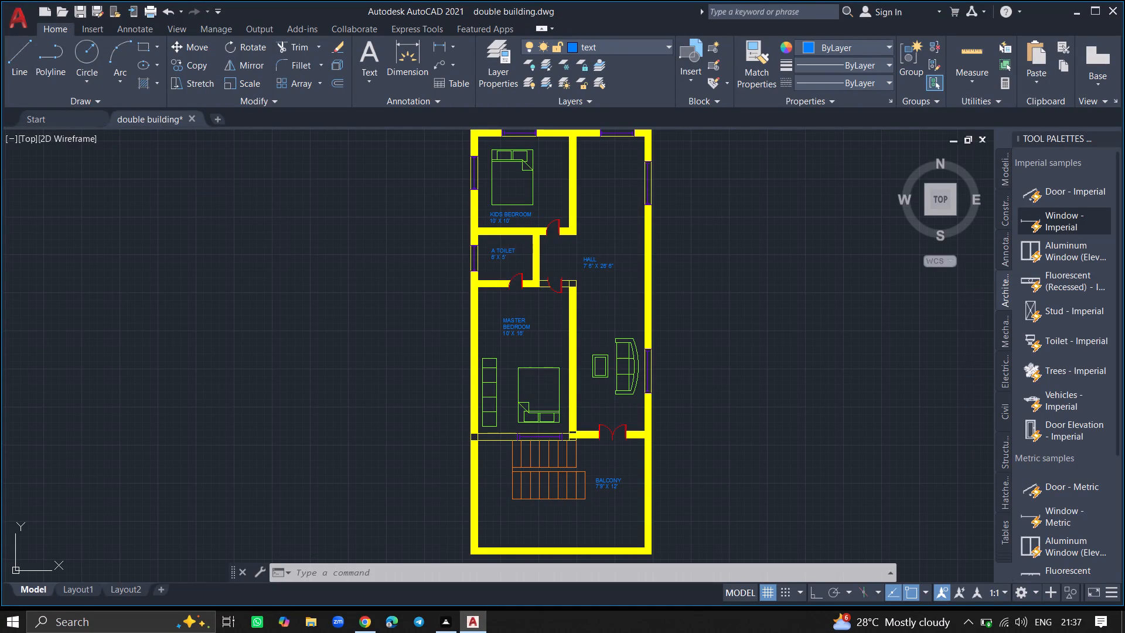
{"action": "scroll", "coordinate": [289, 237], "scroll_direction": "down", "scroll_amount": 6, "text": "ctrl"}
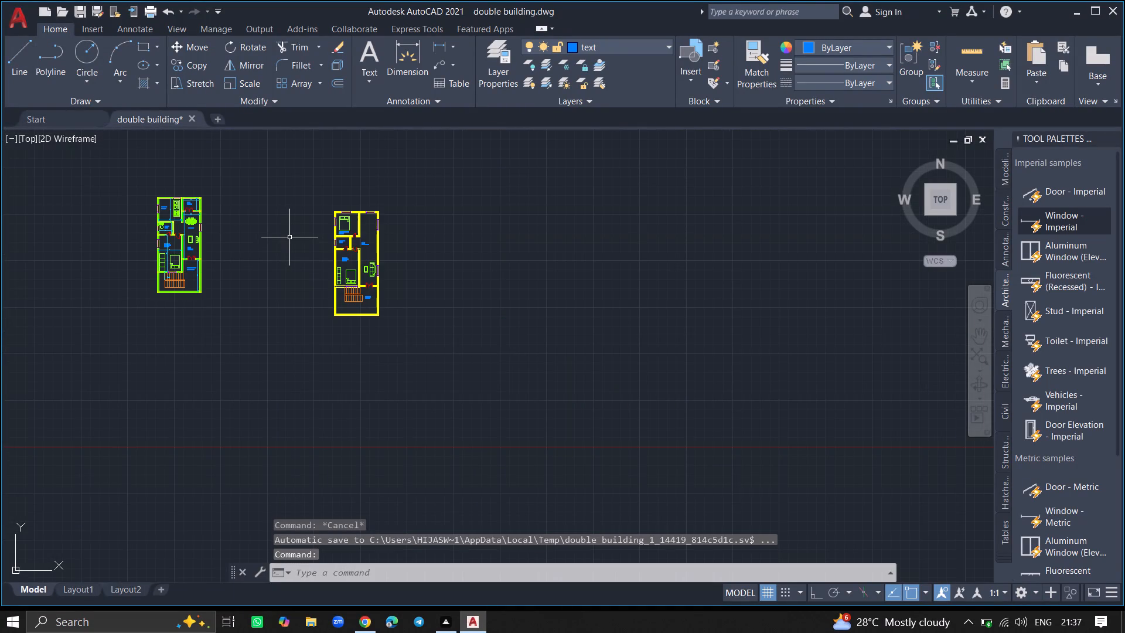
{"action": "left_click", "coordinate": [400, 196]}
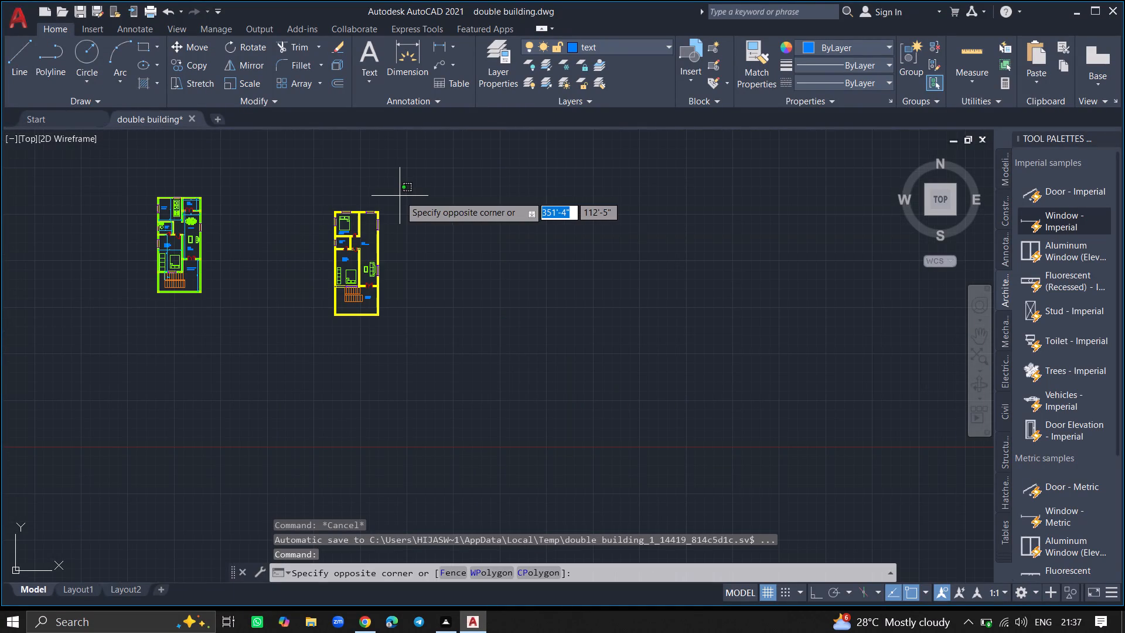
{"action": "left_click", "coordinate": [310, 345]}
{"action": "type", "text": "MOVE"}
{"action": "key", "text": "Return"}
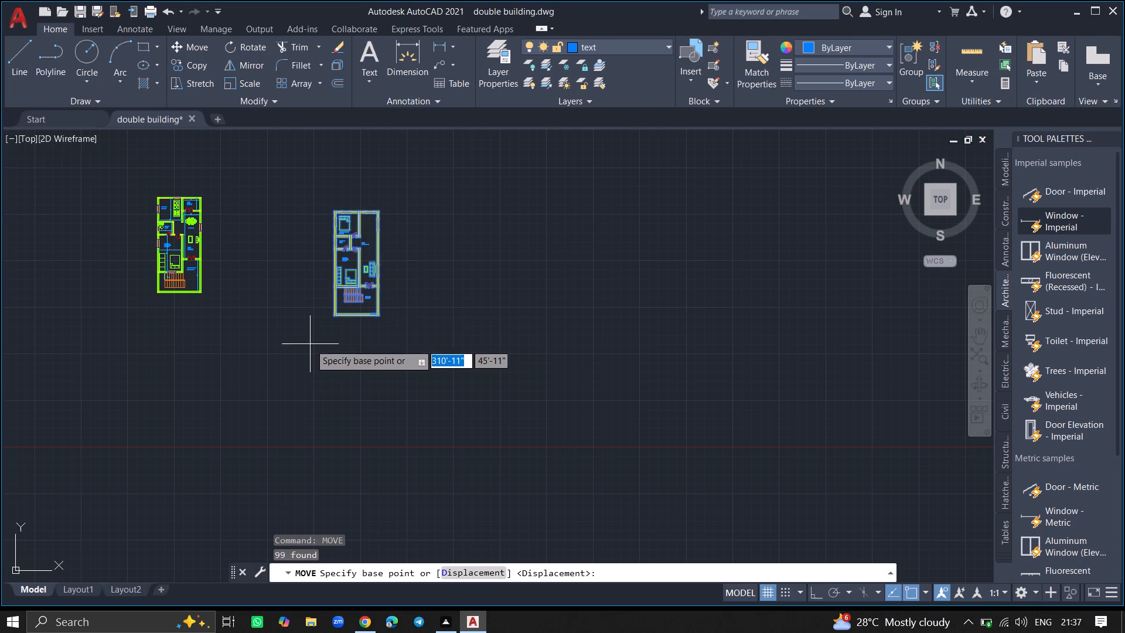
{"action": "left_click", "coordinate": [350, 260]}
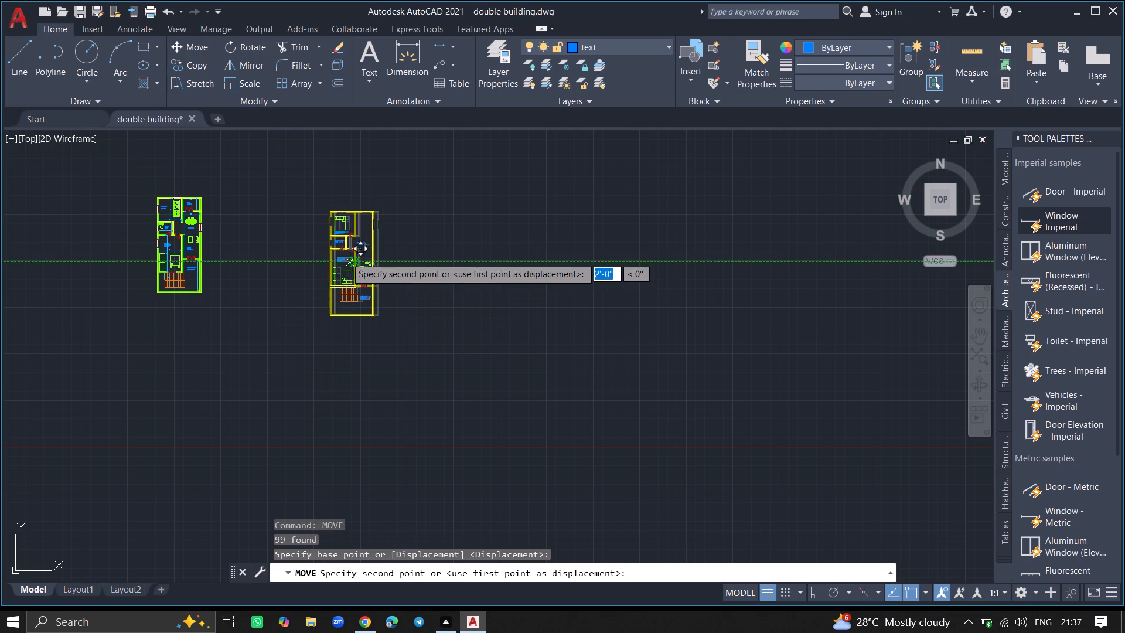
{"action": "left_click", "coordinate": [247, 243]}
{"action": "scroll", "coordinate": [232, 214], "scroll_direction": "up", "scroll_amount": 2, "text": "ctrl"}
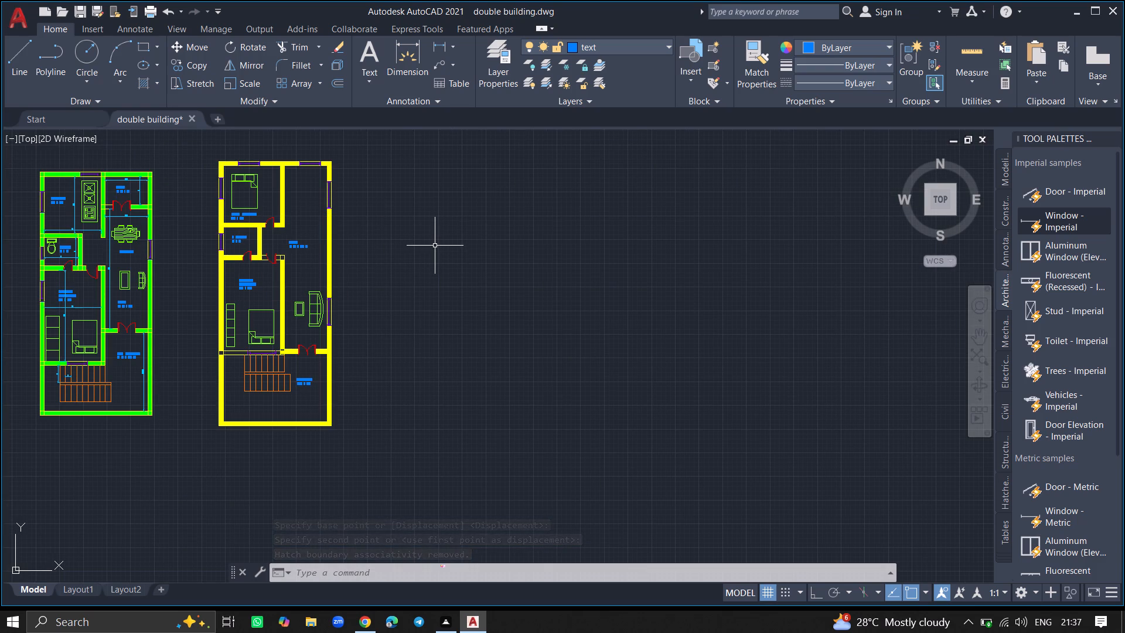
{"action": "scroll", "coordinate": [435, 246], "scroll_direction": "down", "scroll_amount": 3, "text": "ctrl"}
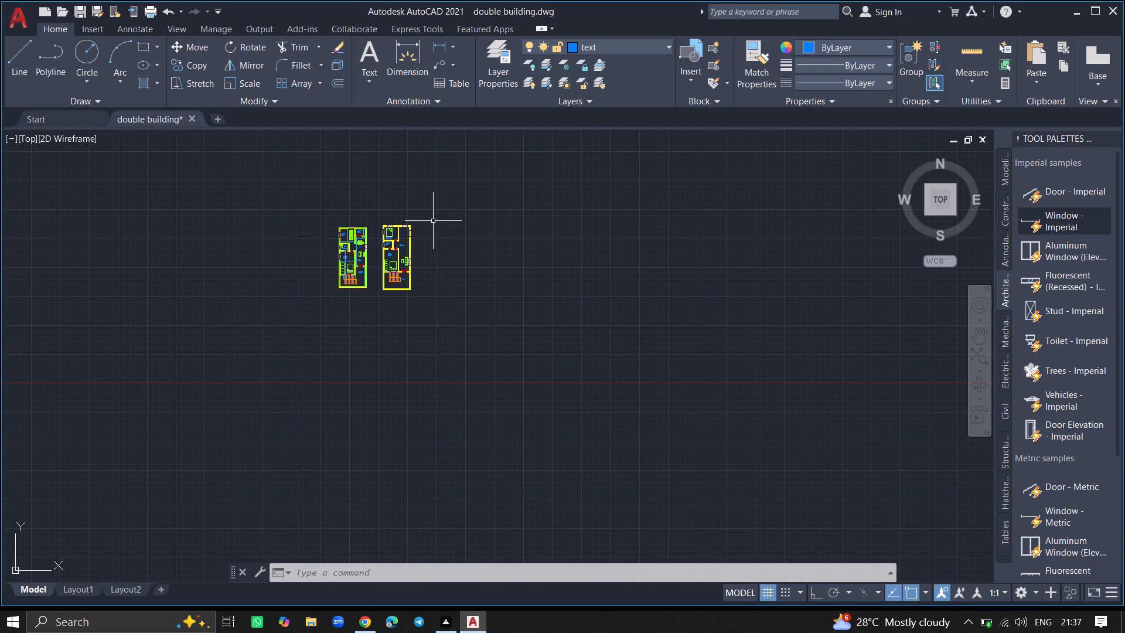
Open Layout1 and delete its existing viewport.
{"action": "left_click", "coordinate": [84, 589]}
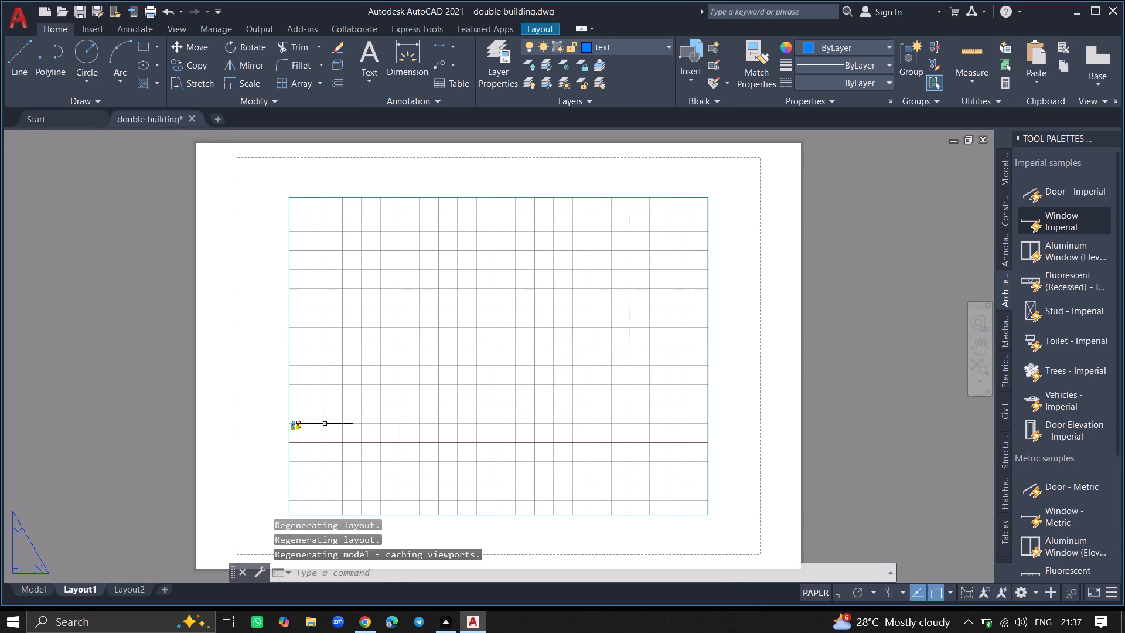
{"action": "left_click", "coordinate": [734, 188]}
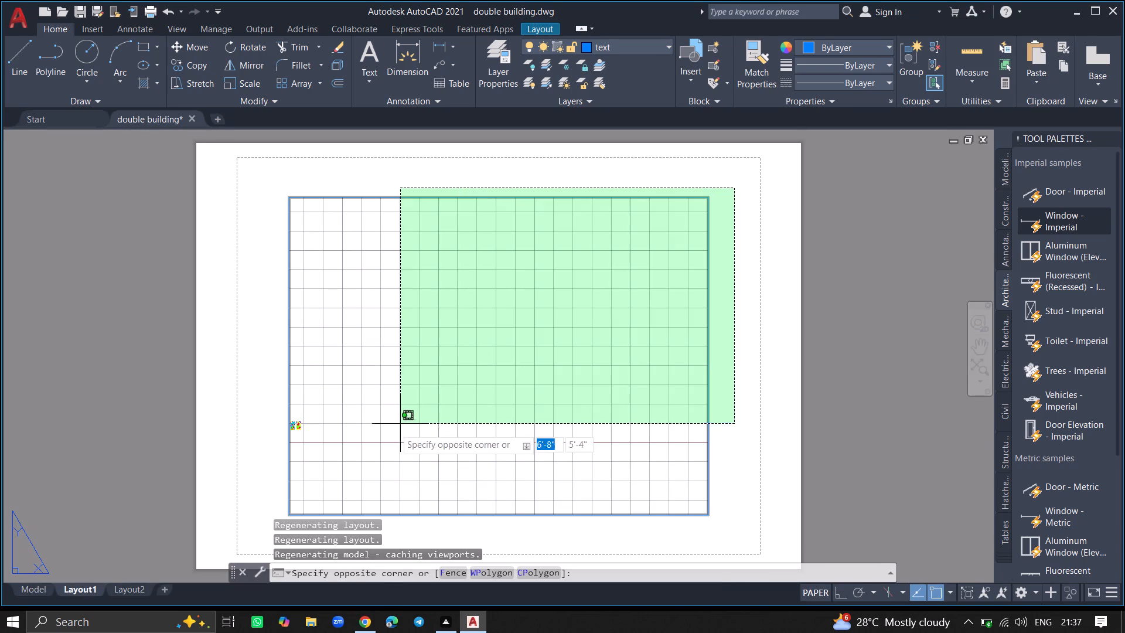
{"action": "left_click", "coordinate": [270, 511]}
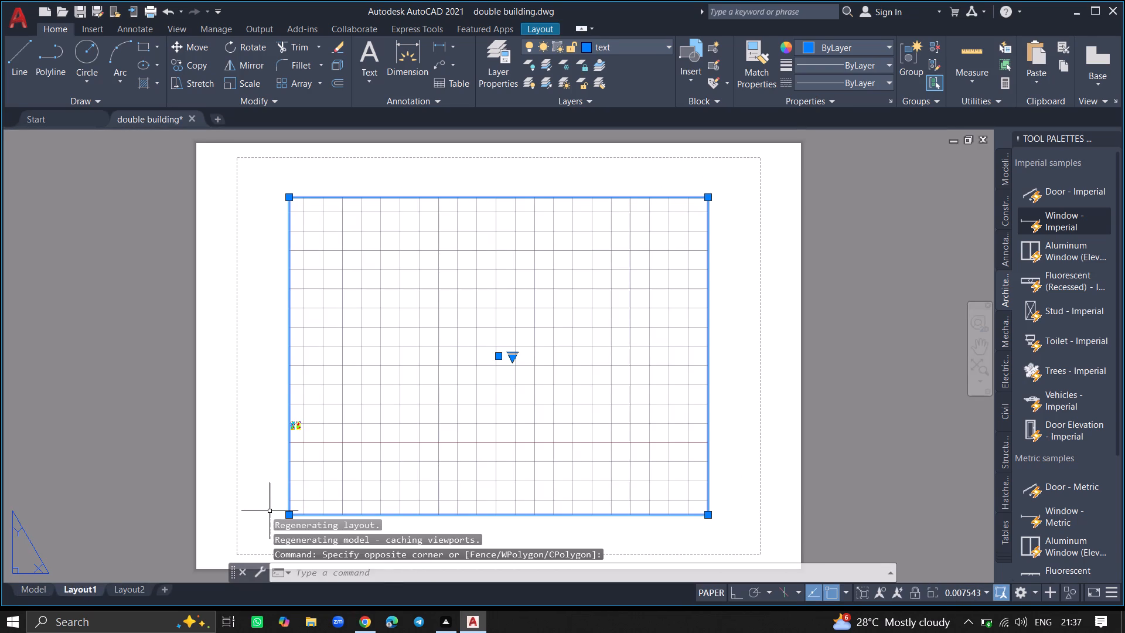
{"action": "key", "text": "Delete"}
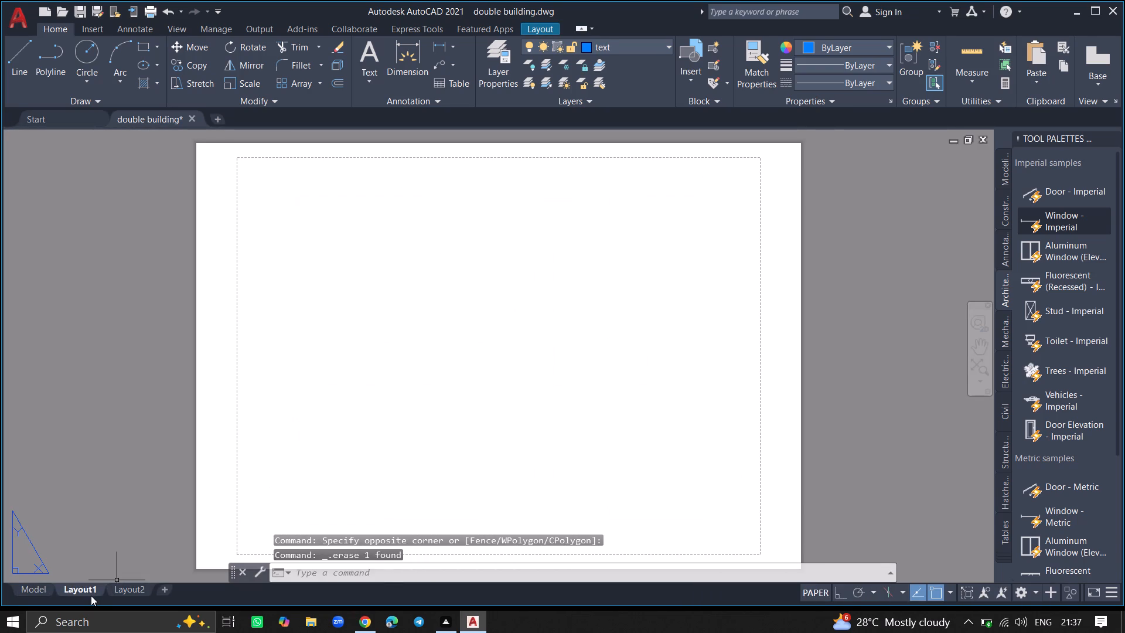
Modify the Layout1 page setup to use the DWG To PDF.pc3 plotter with ISO A4 (297.00 x 210.00 MM) paper.
{"action": "right_click", "coordinate": [88, 591]}
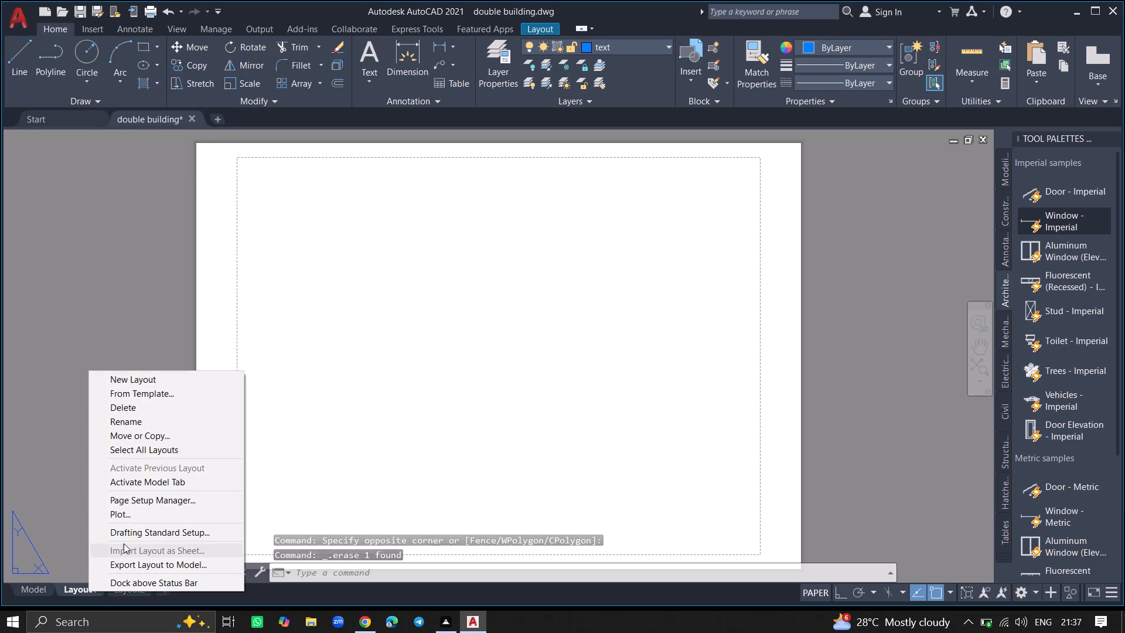
{"action": "left_click", "coordinate": [152, 502]}
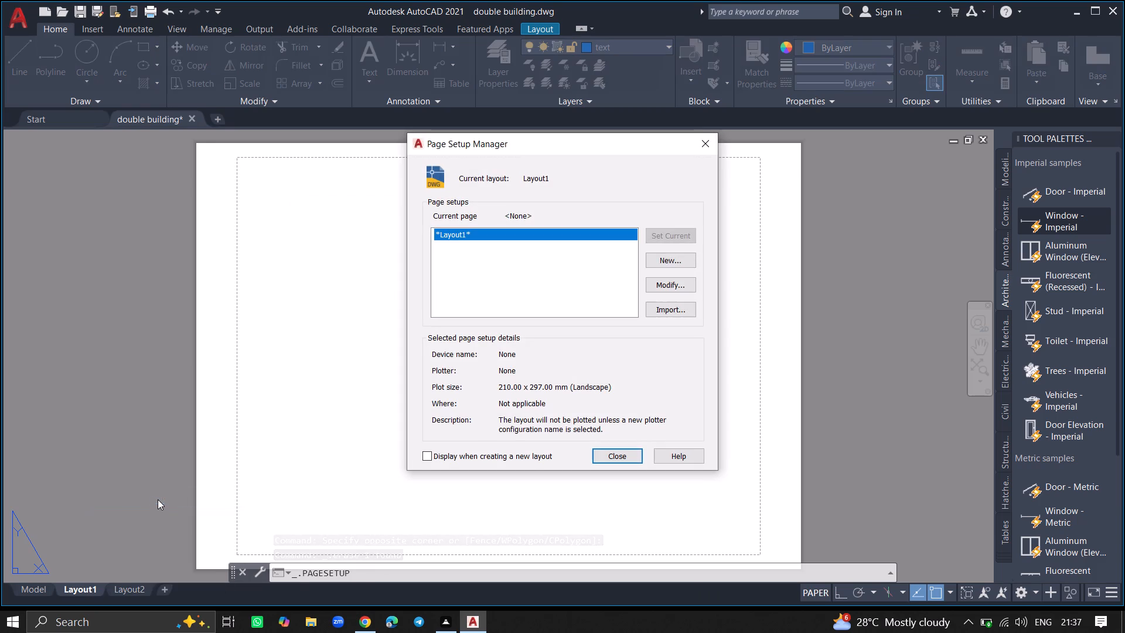
{"action": "left_click", "coordinate": [663, 290]}
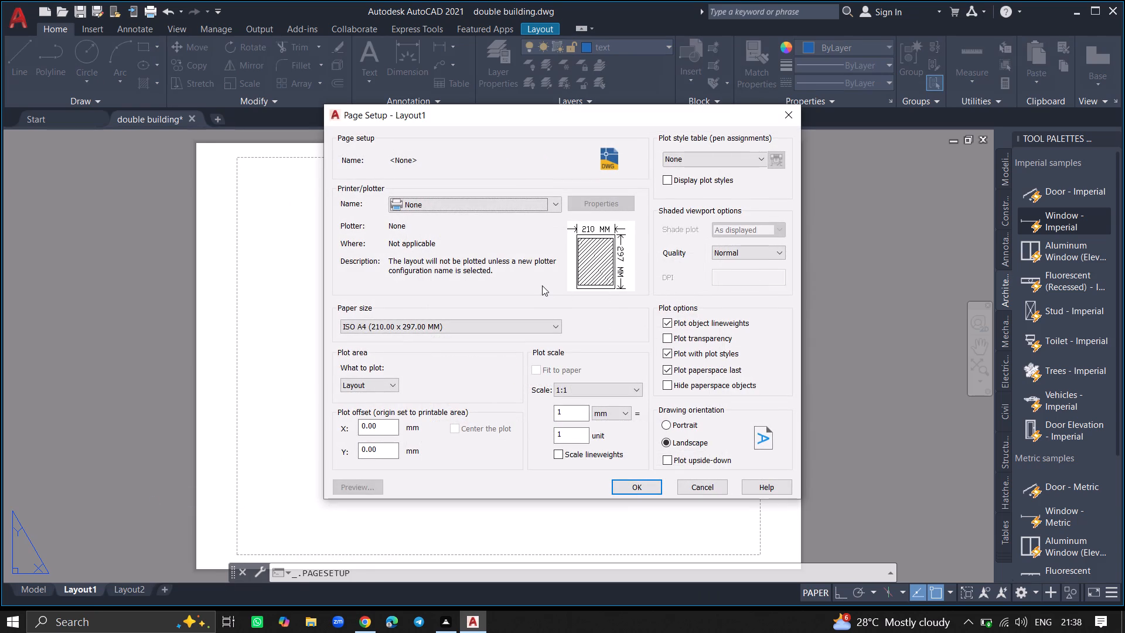
{"action": "left_click", "coordinate": [521, 200]}
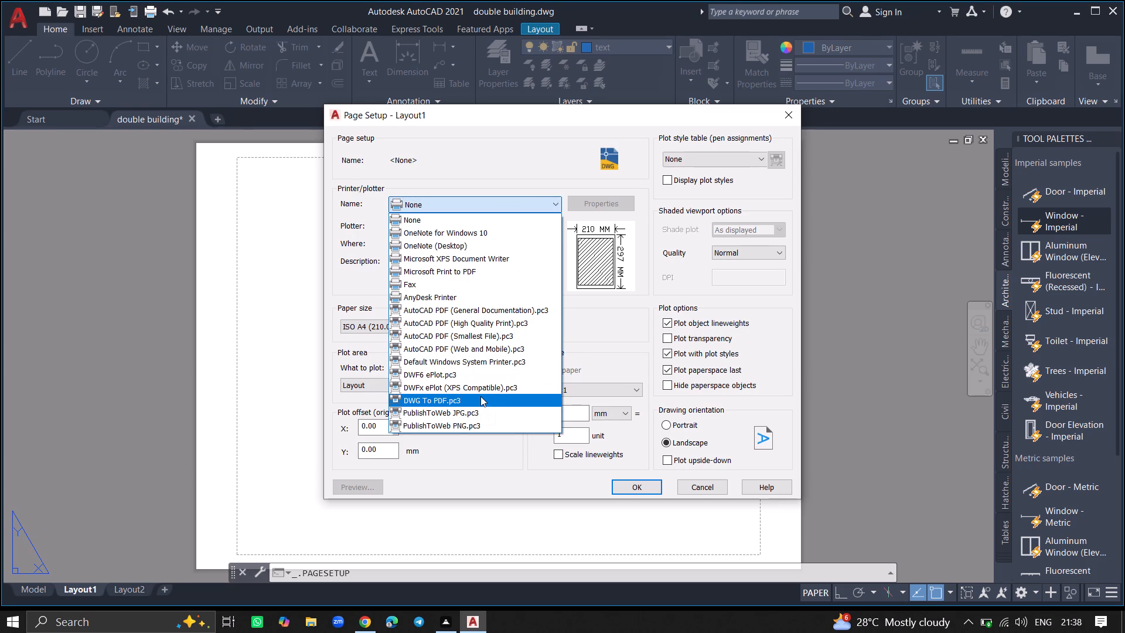
{"action": "left_click", "coordinate": [480, 398]}
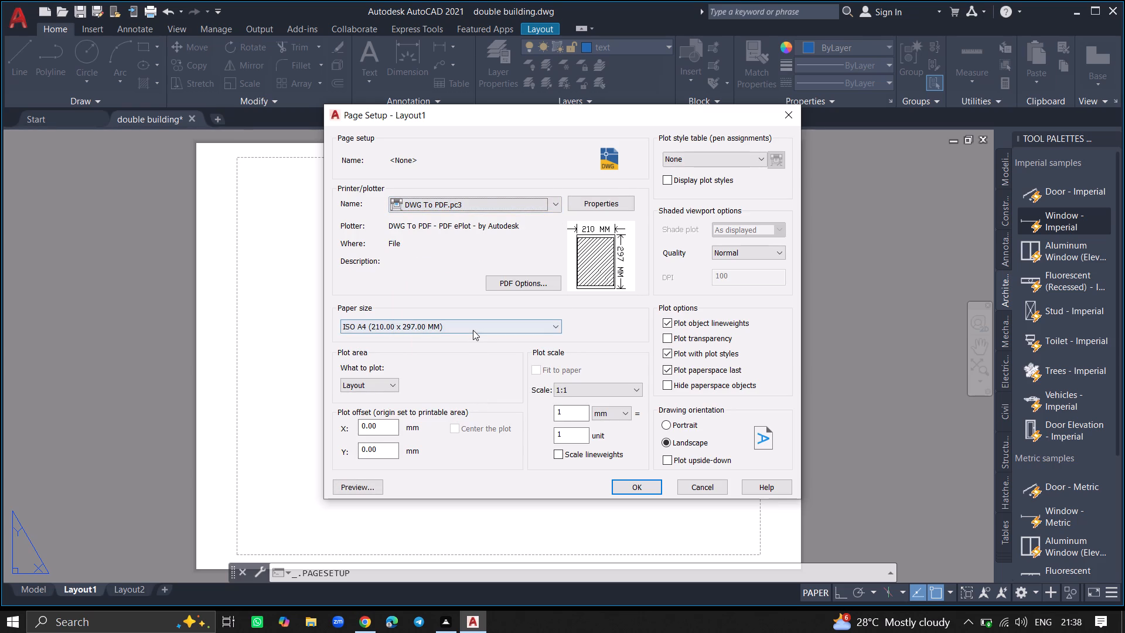
{"action": "left_click", "coordinate": [473, 330]}
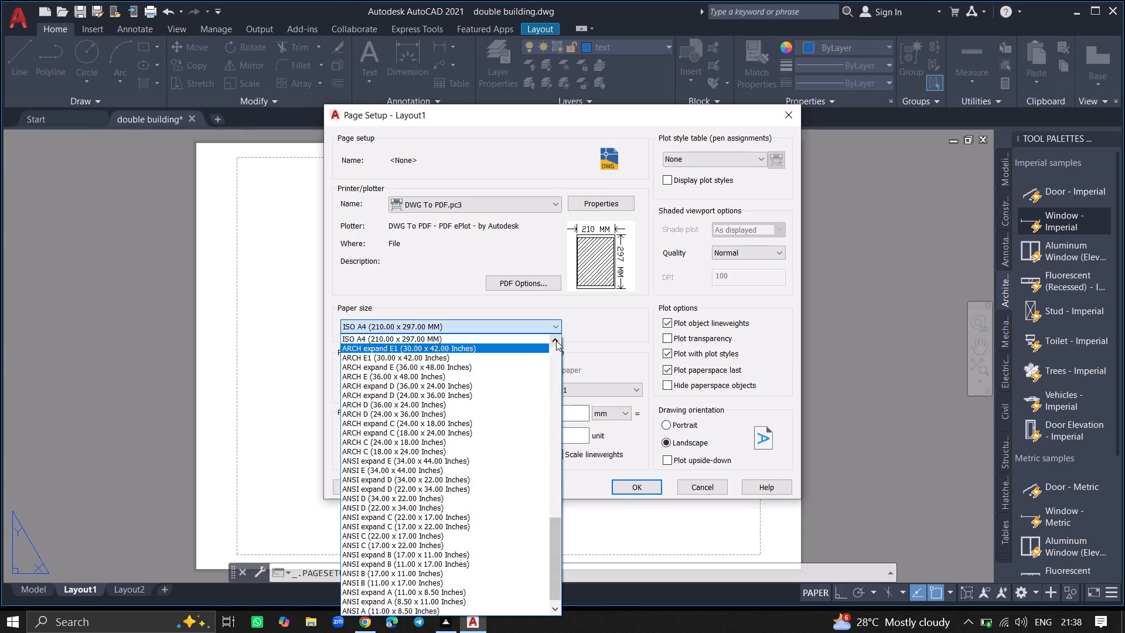
{"action": "triple_click", "coordinate": [555, 341]}
{"action": "double_click", "coordinate": [555, 341]}
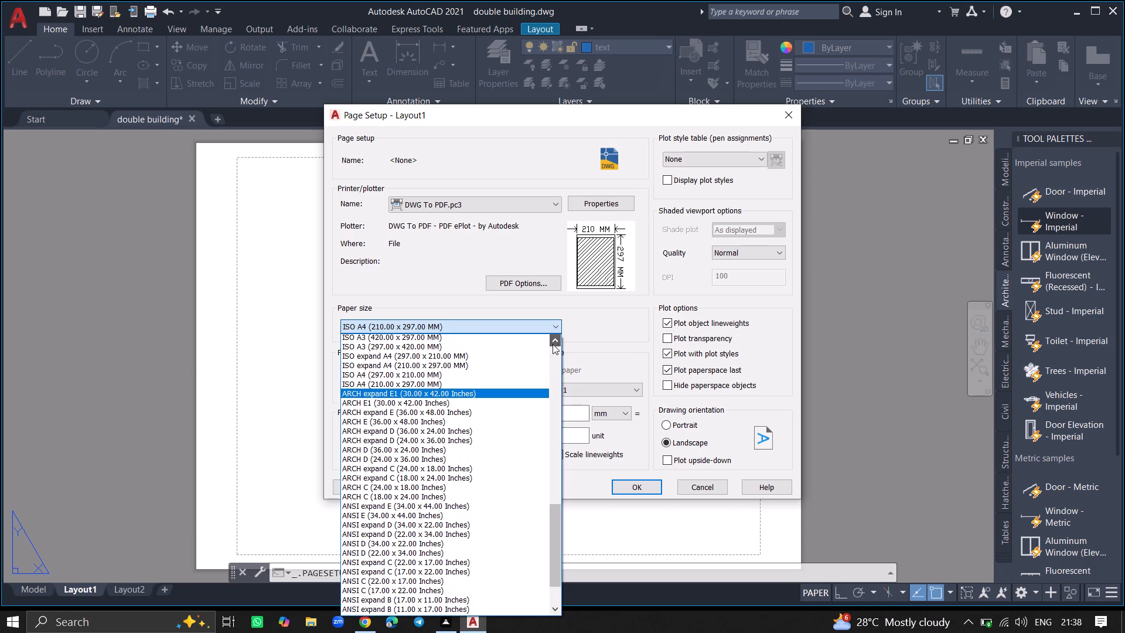
{"action": "left_click", "coordinate": [505, 378]}
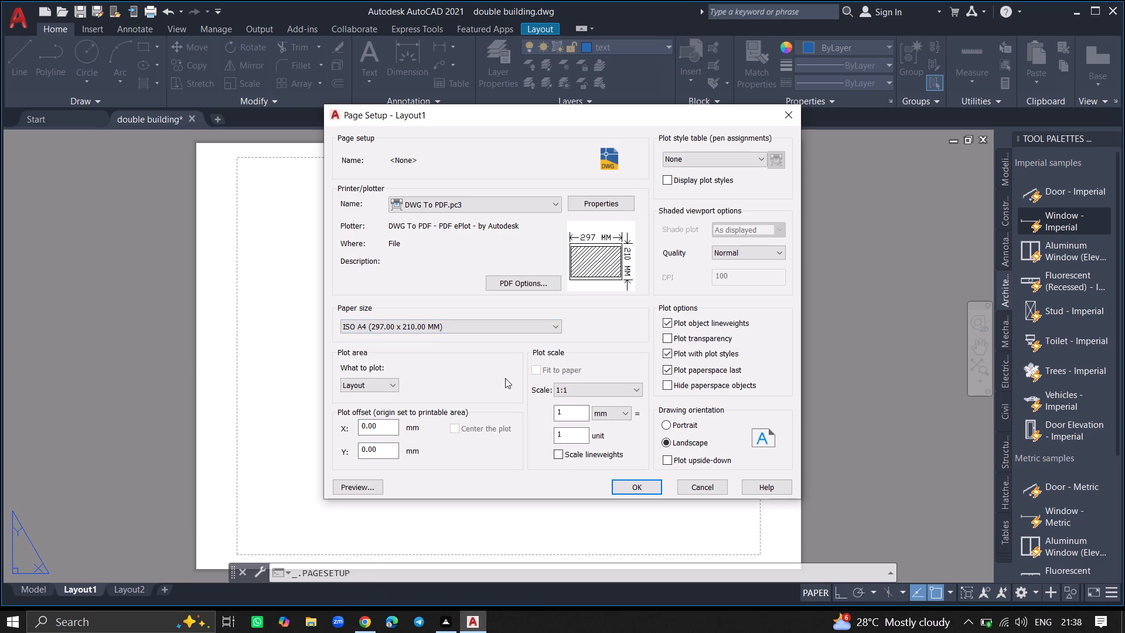
{"action": "left_click", "coordinate": [635, 487]}
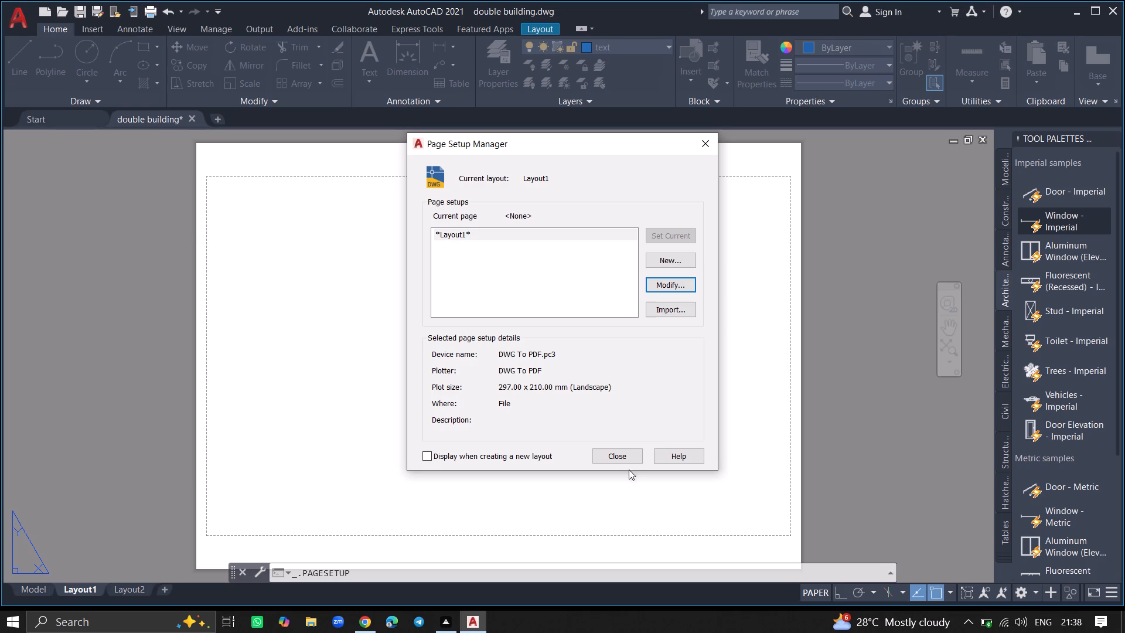
{"action": "left_click", "coordinate": [620, 454]}
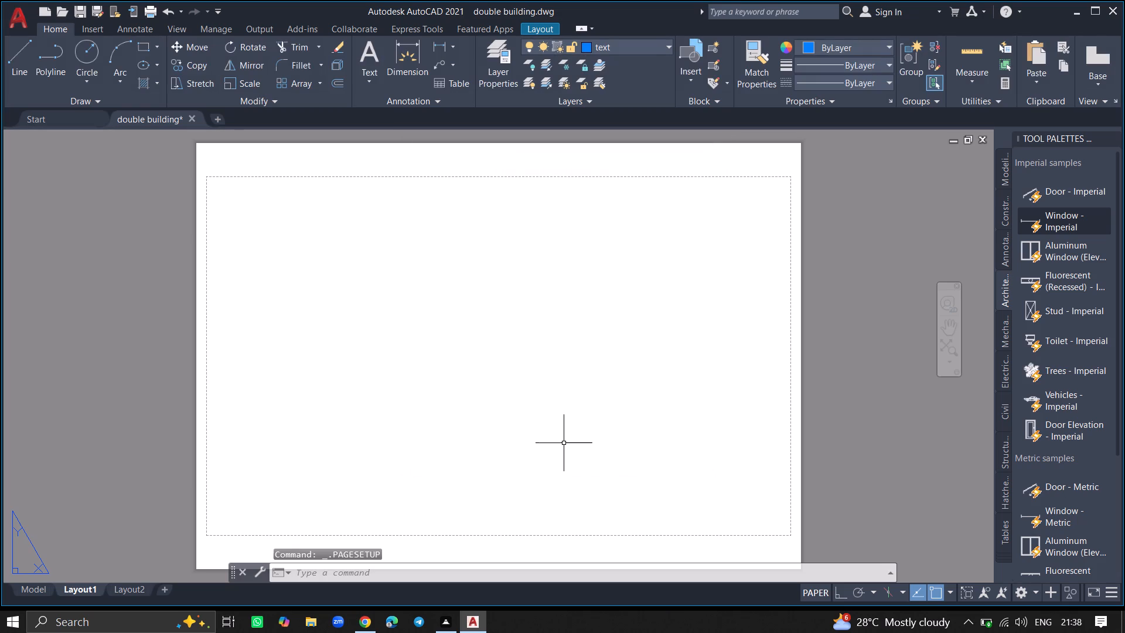
Create a rectangular MVIEW viewport filling the printable area of the Layout1 sheet.
{"action": "type", "text": "MV"}
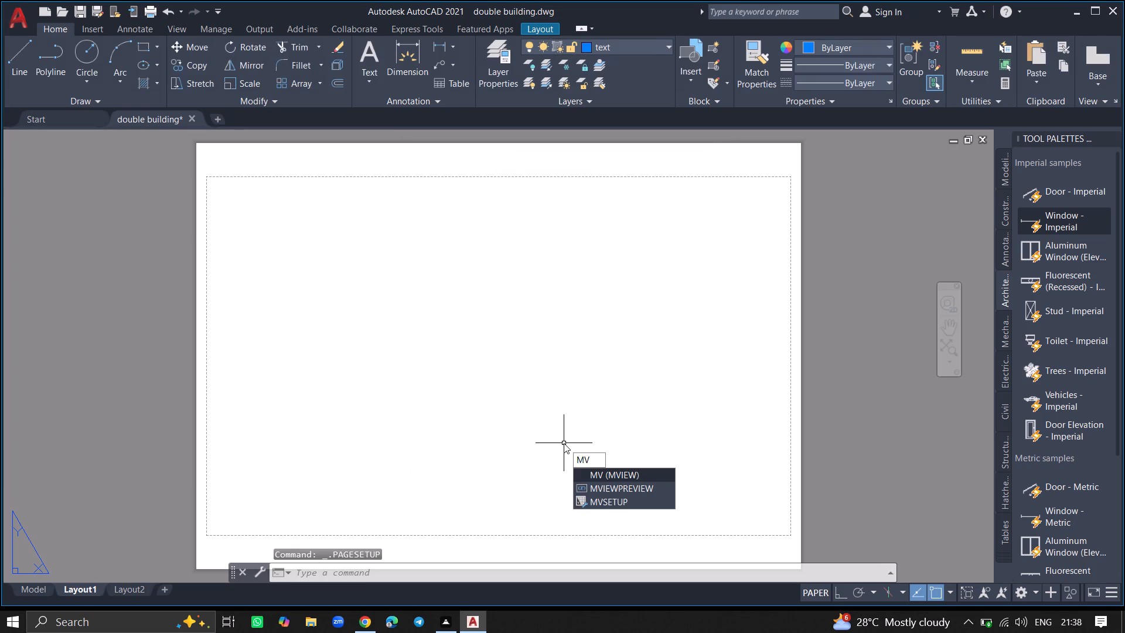
{"action": "left_click", "coordinate": [588, 473]}
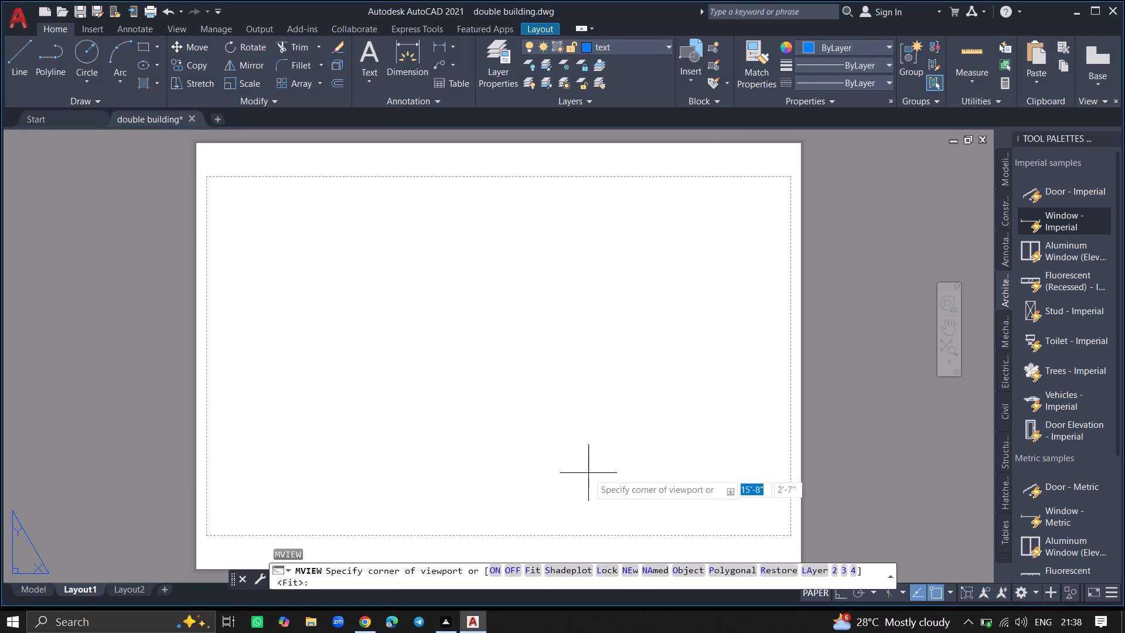
{"action": "left_click", "coordinate": [787, 179]}
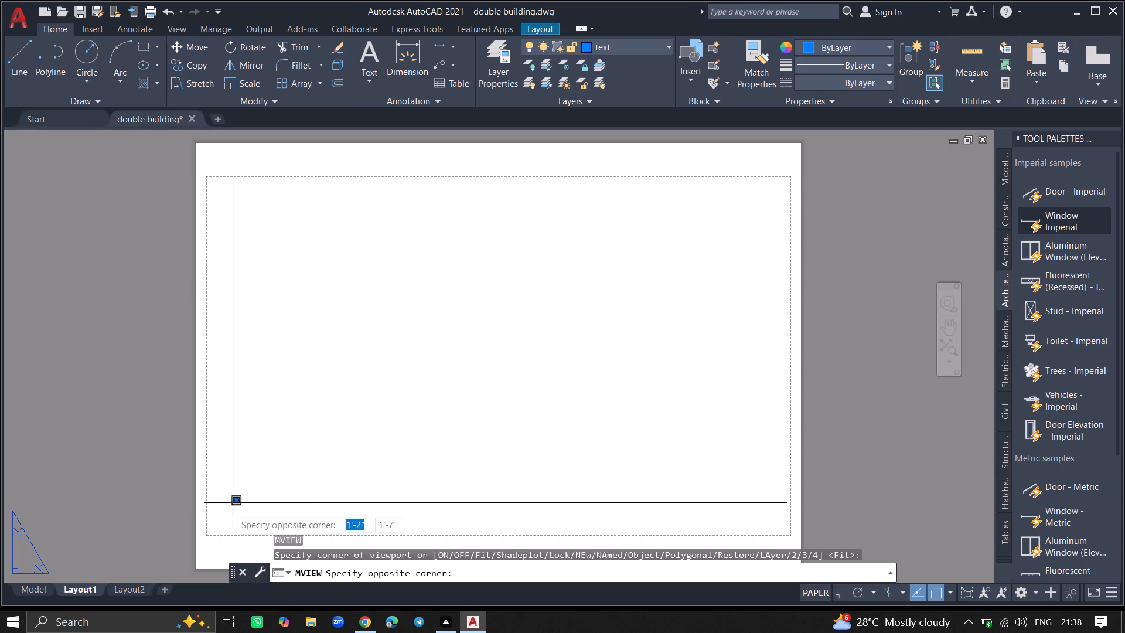
{"action": "left_click", "coordinate": [204, 536]}
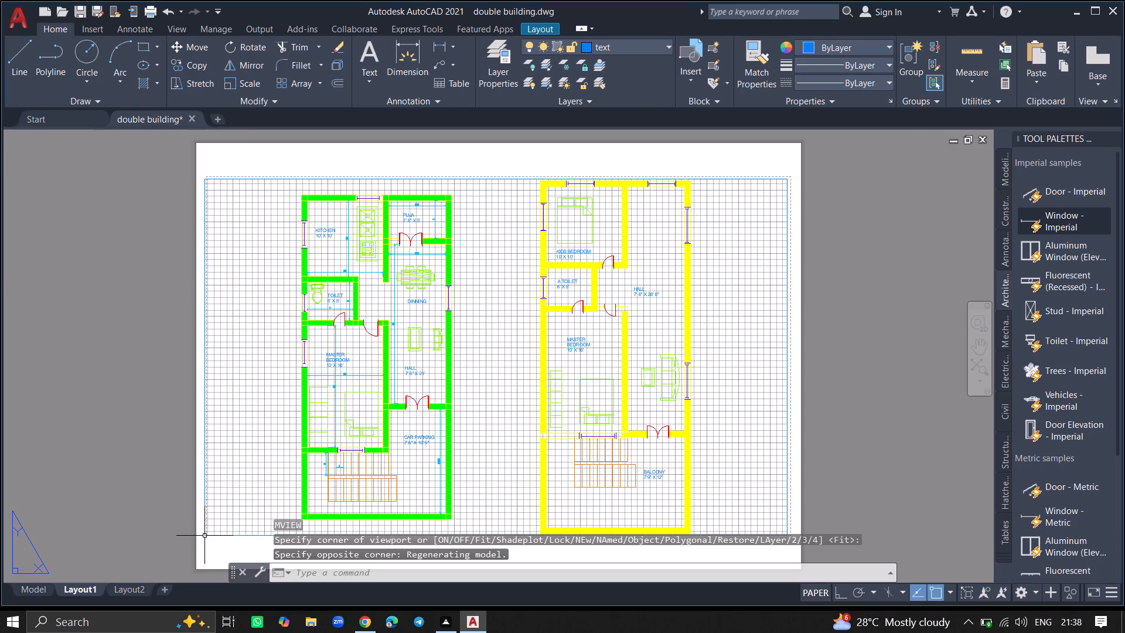
Activate the new viewport's model space and turn off its grid.
{"action": "double_click", "coordinate": [240, 437]}
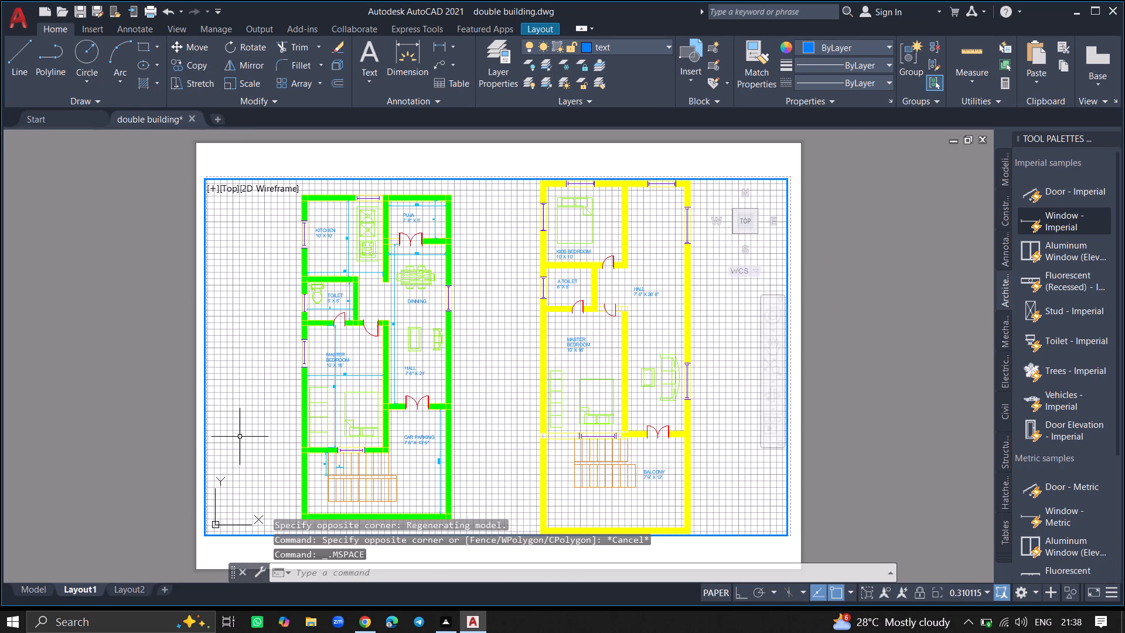
{"action": "key", "text": "F7"}
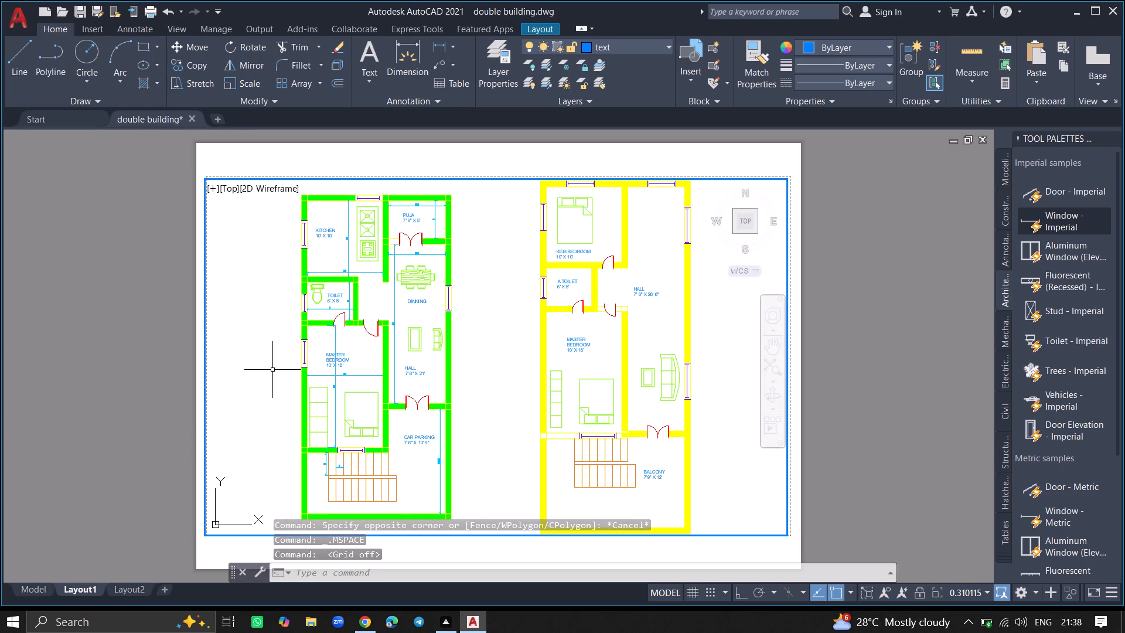
Preview the Layout1 plot, then plot it to the Desktop as "double building-Layout1.pdf" and minimise the opened PDF.
{"action": "key", "text": "ctrl+p"}
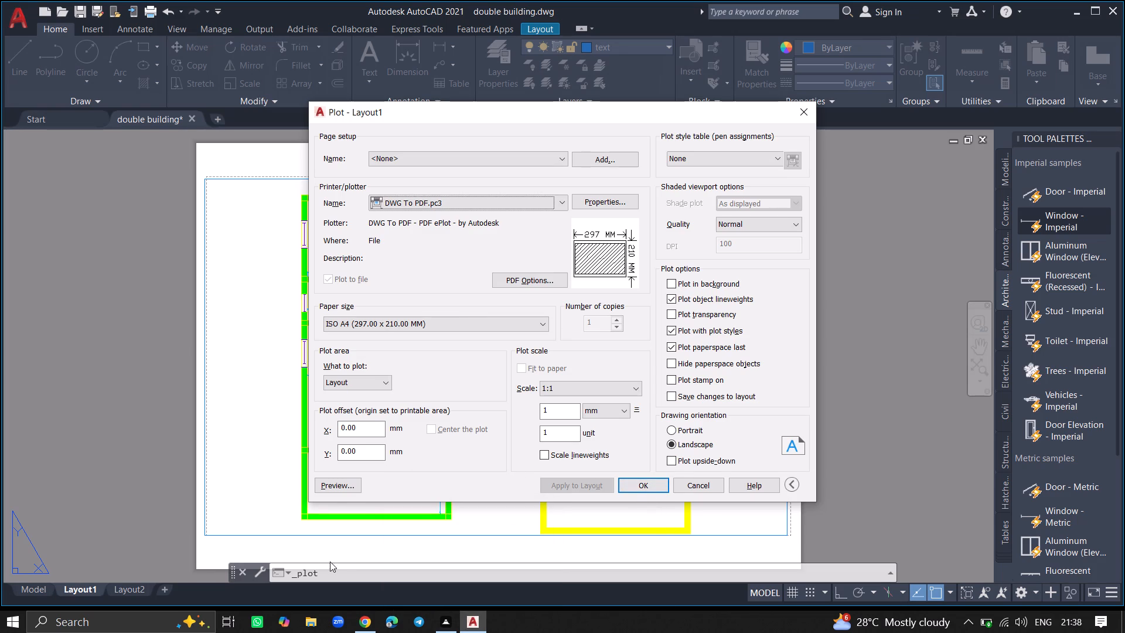
{"action": "left_click", "coordinate": [330, 485]}
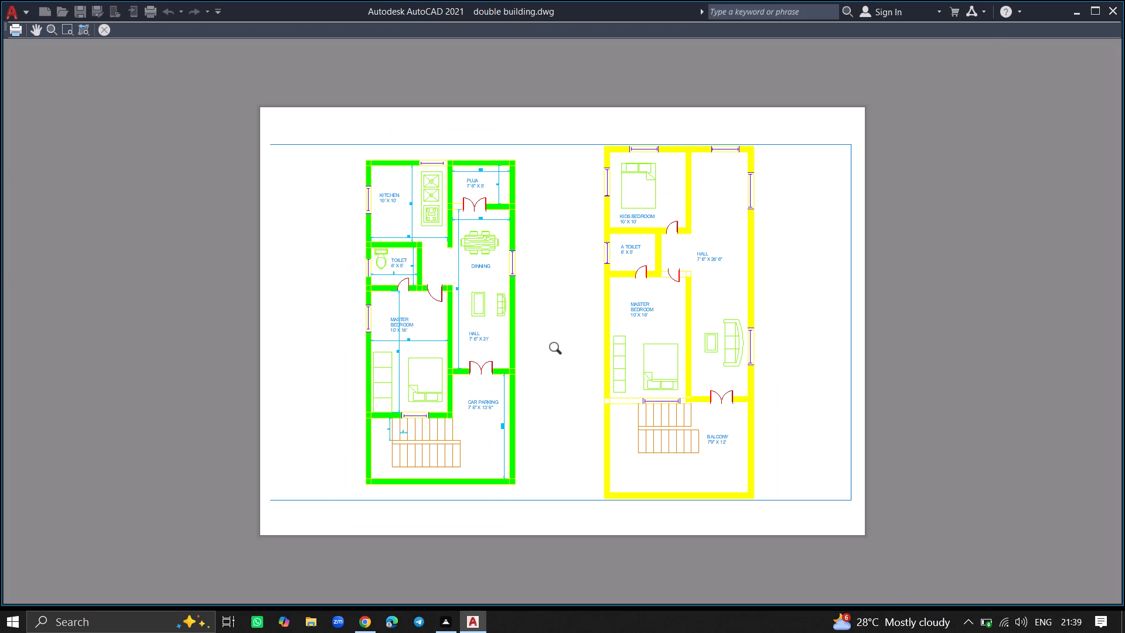
{"action": "scroll", "coordinate": [650, 359], "scroll_direction": "up", "scroll_amount": 2, "text": "ctrl"}
{"action": "scroll", "coordinate": [650, 359], "scroll_direction": "down", "scroll_amount": 4, "text": "ctrl"}
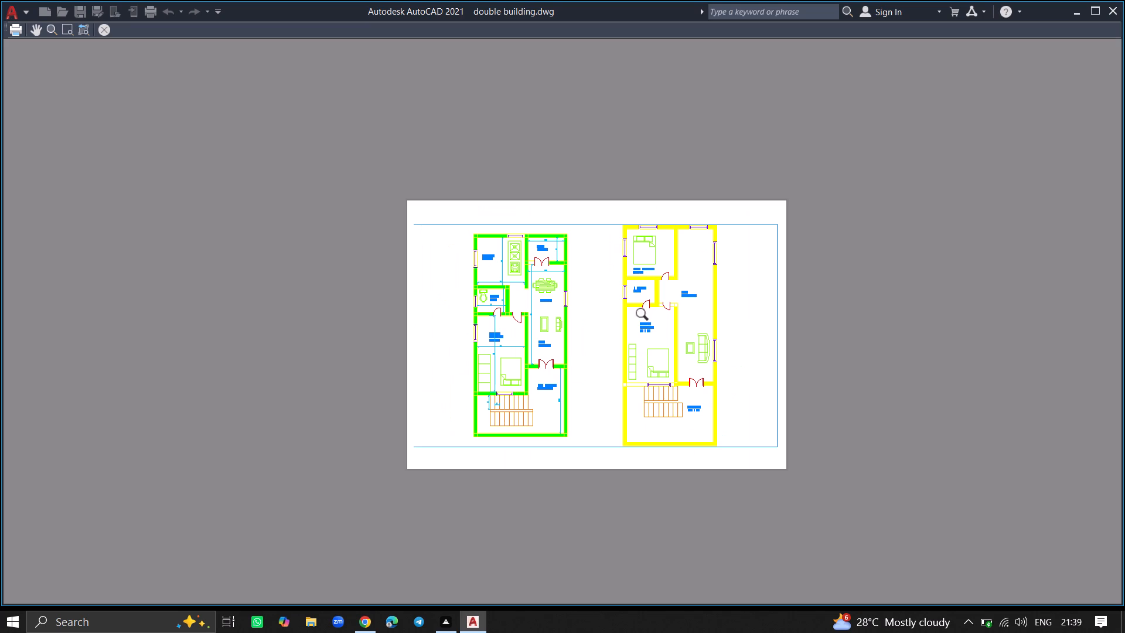
{"action": "scroll", "coordinate": [658, 277], "scroll_direction": "up", "scroll_amount": 2, "text": "ctrl"}
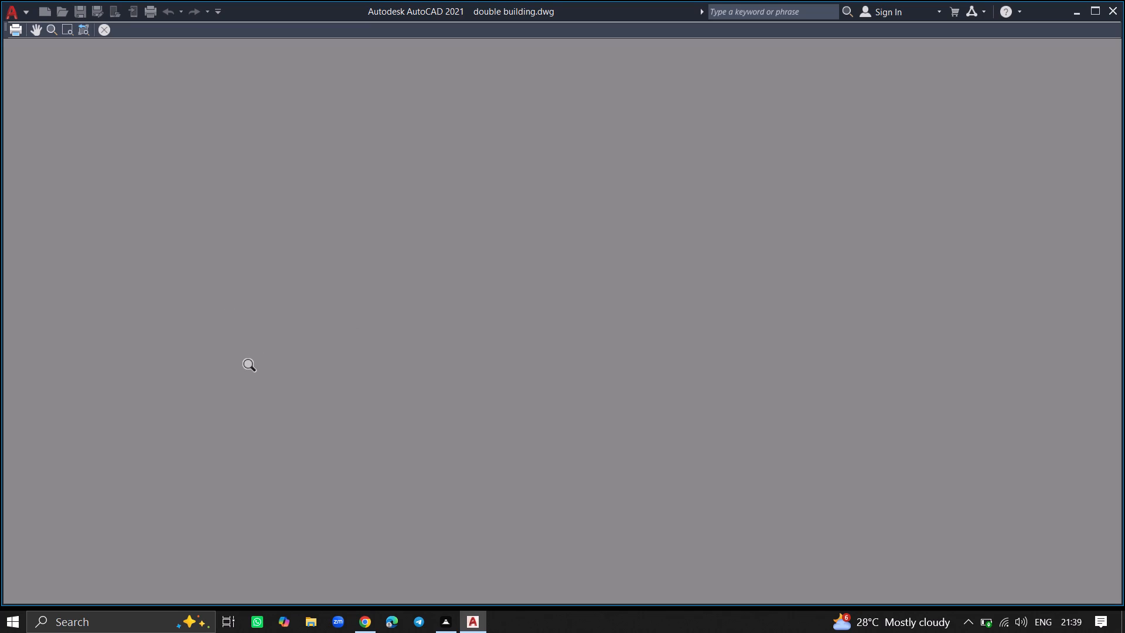
{"action": "left_click", "coordinate": [104, 29]}
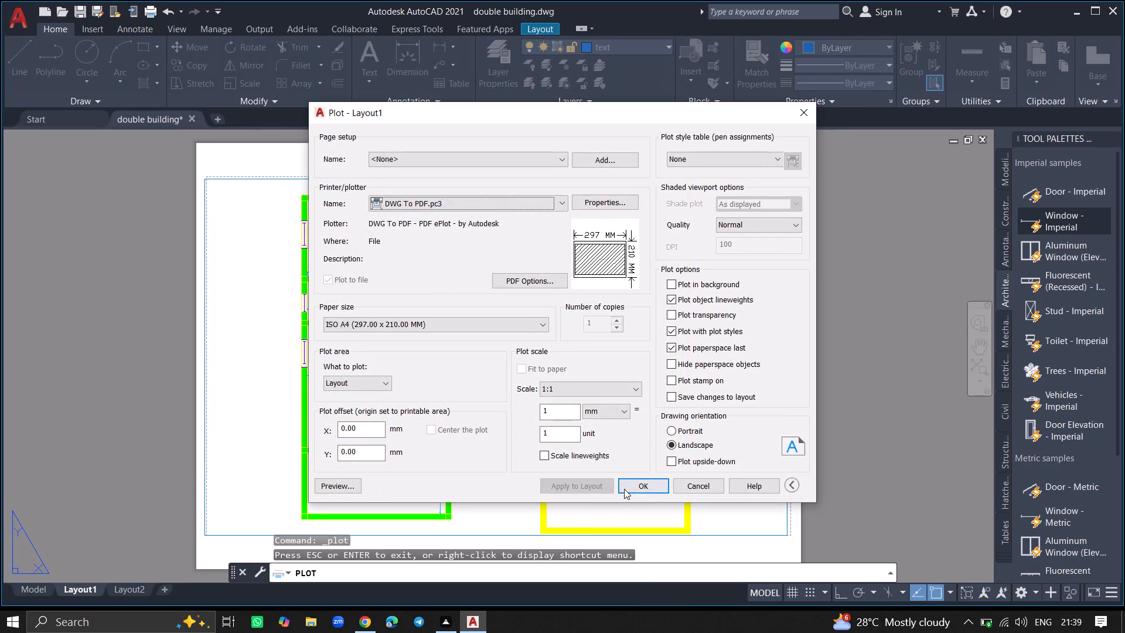
{"action": "left_click", "coordinate": [639, 484]}
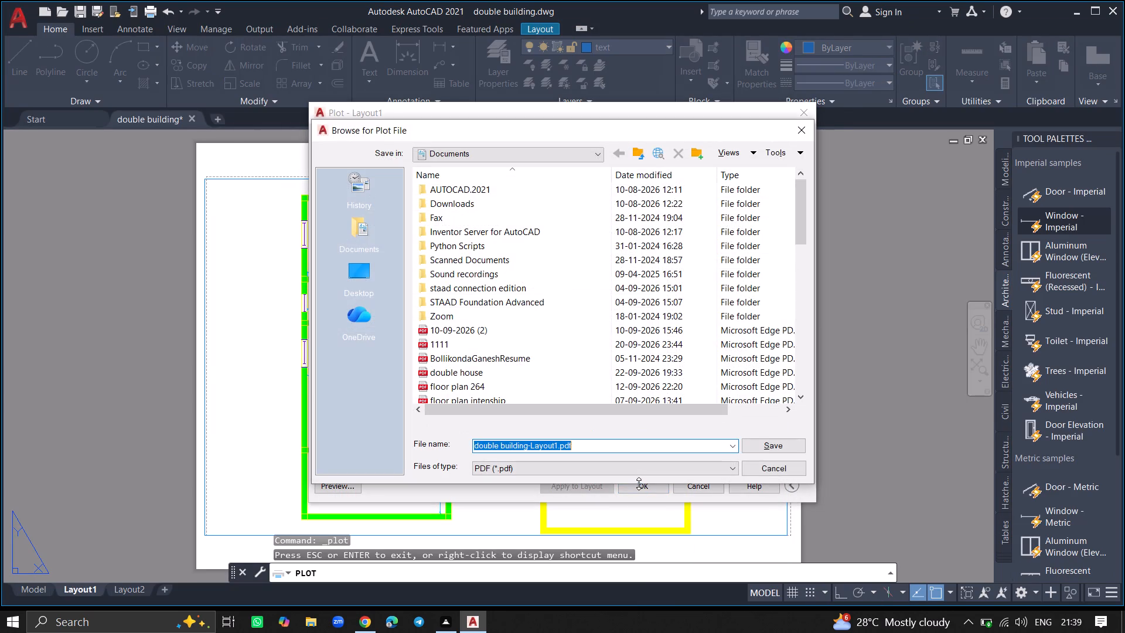
{"action": "left_click", "coordinate": [360, 273]}
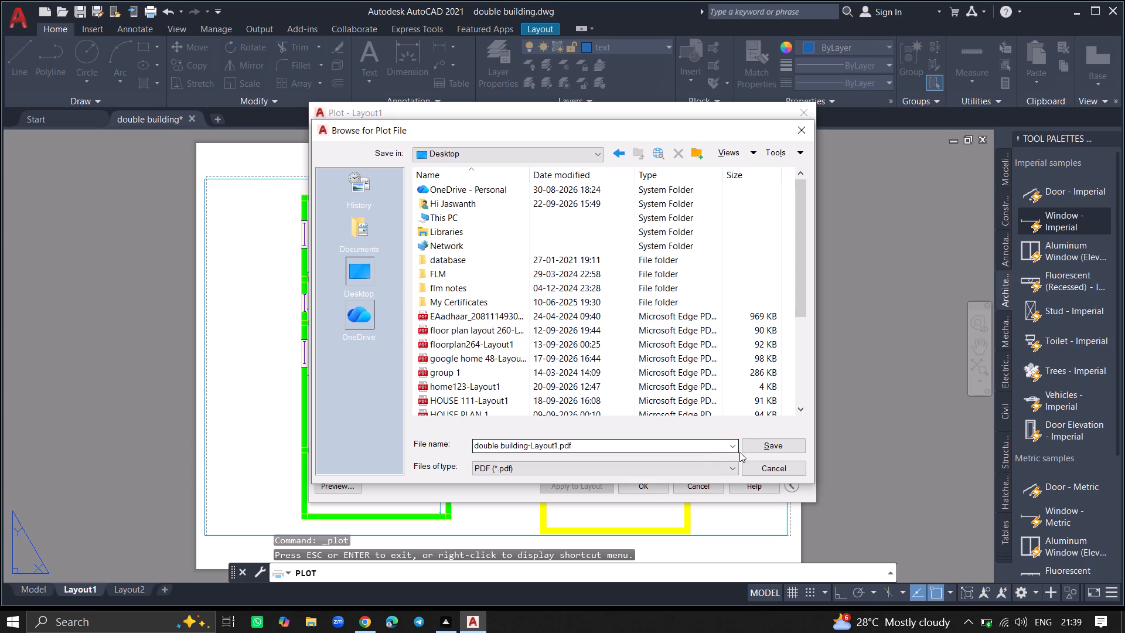
{"action": "left_click", "coordinate": [774, 448]}
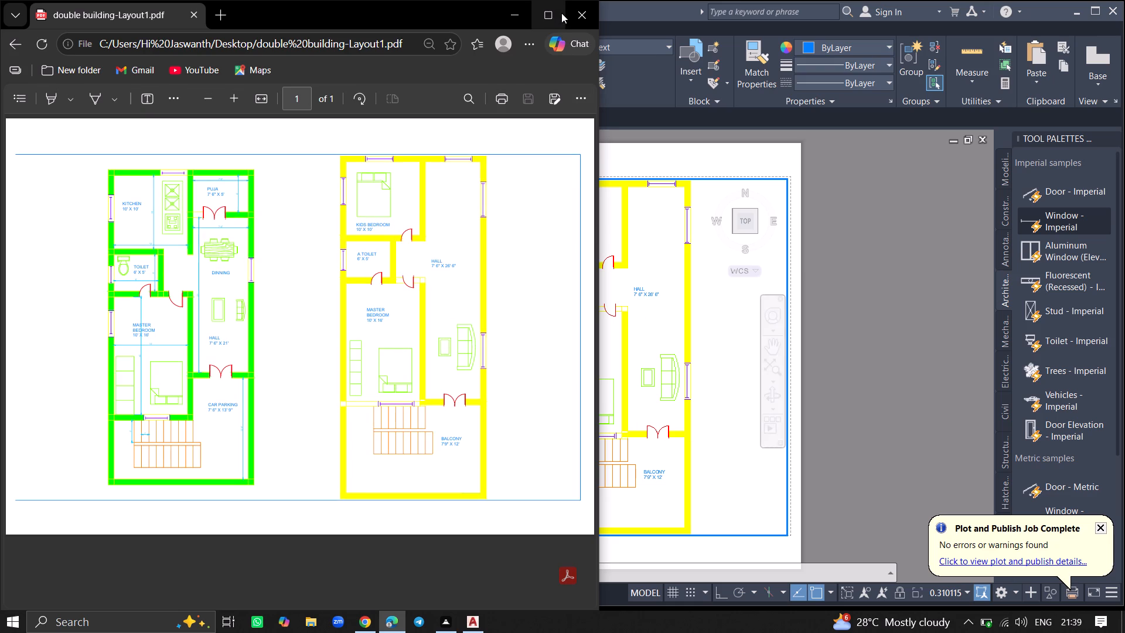
{"action": "left_click", "coordinate": [520, 12]}
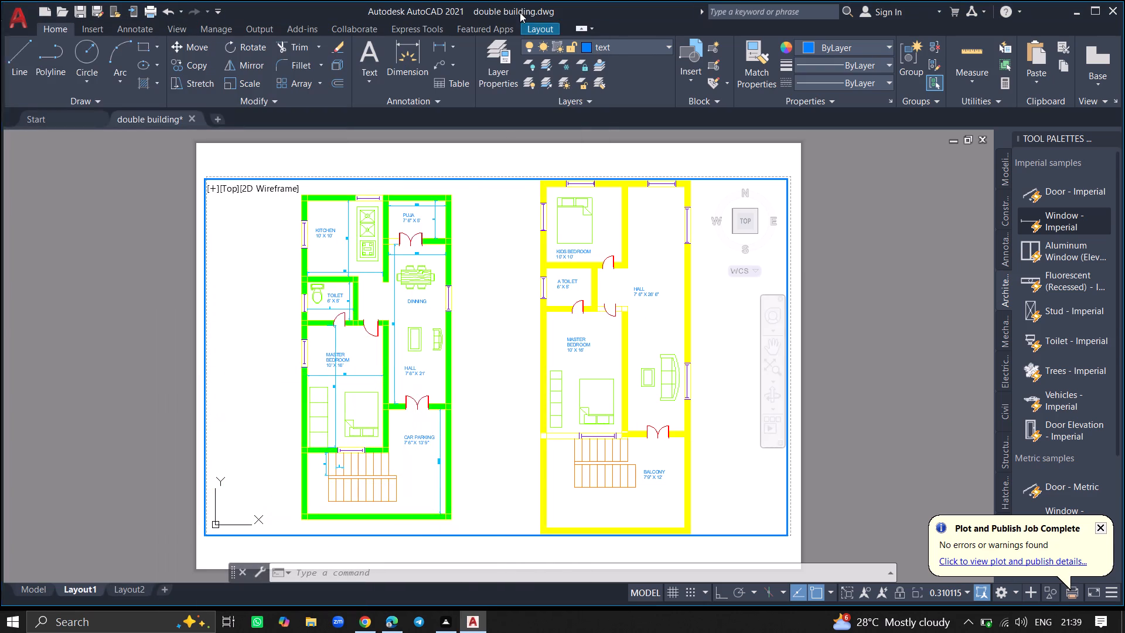